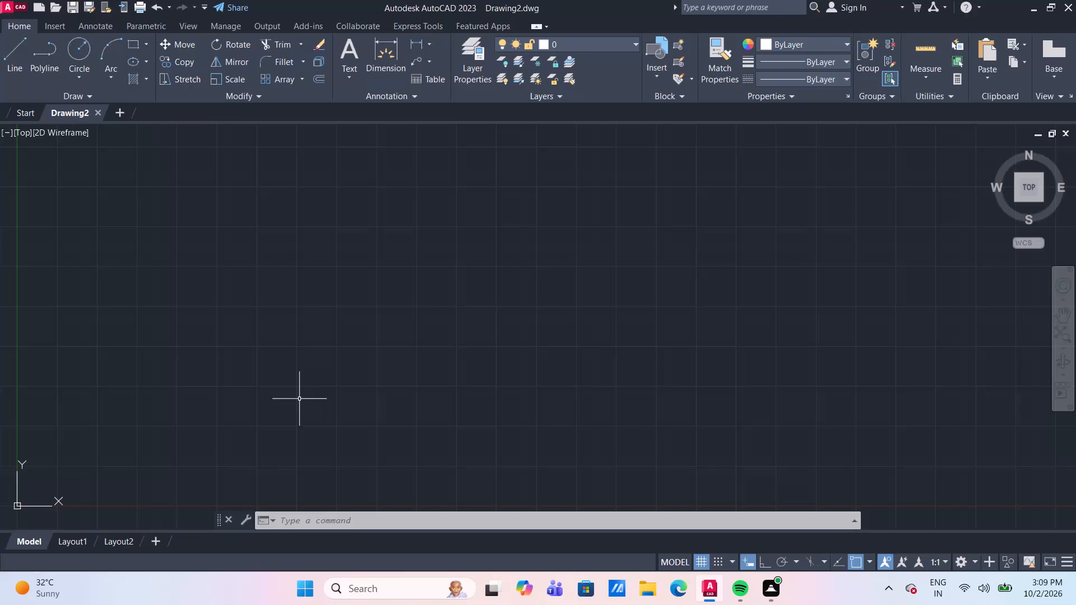
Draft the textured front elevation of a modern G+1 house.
Set the drawing units to Engineering length type with 0'-0" precision.
scroll(299, 399, down, 2)
scroll(324, 408, up, 2)
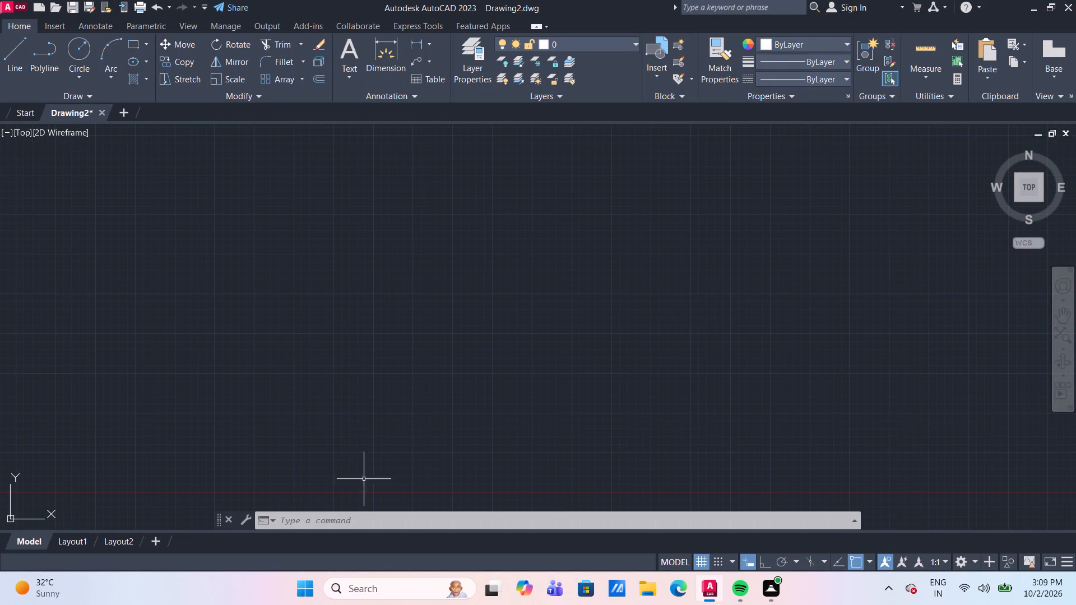
click(381, 513)
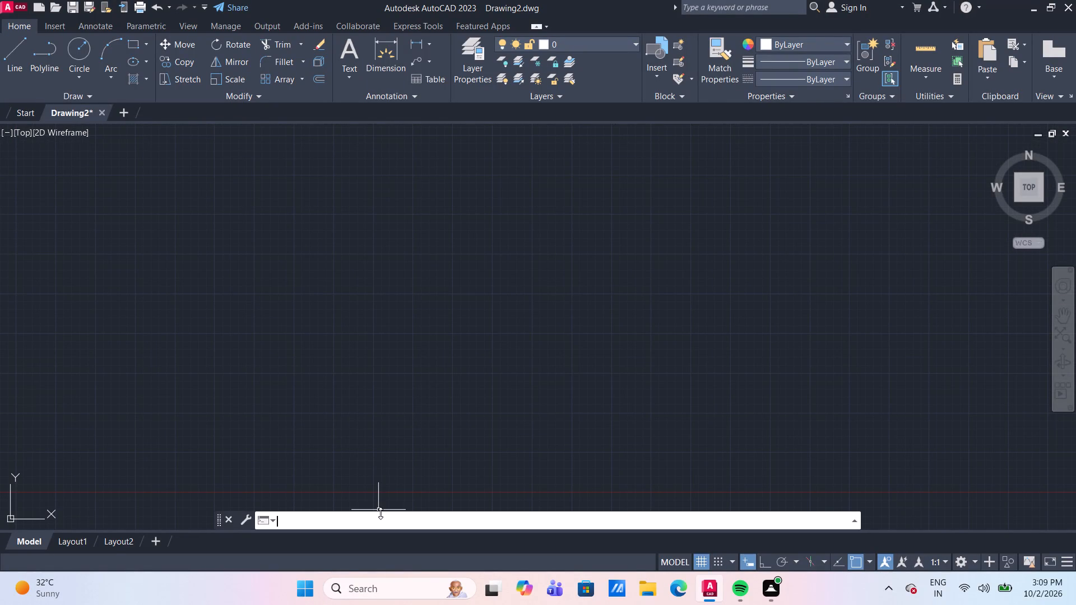
text(UN)
key(Return)
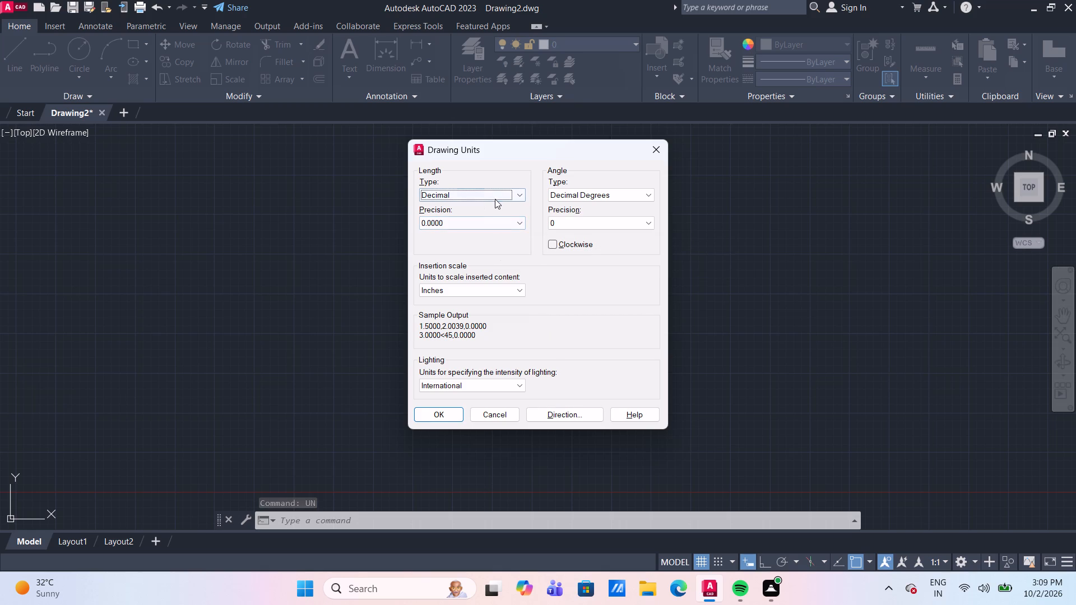
click(514, 200)
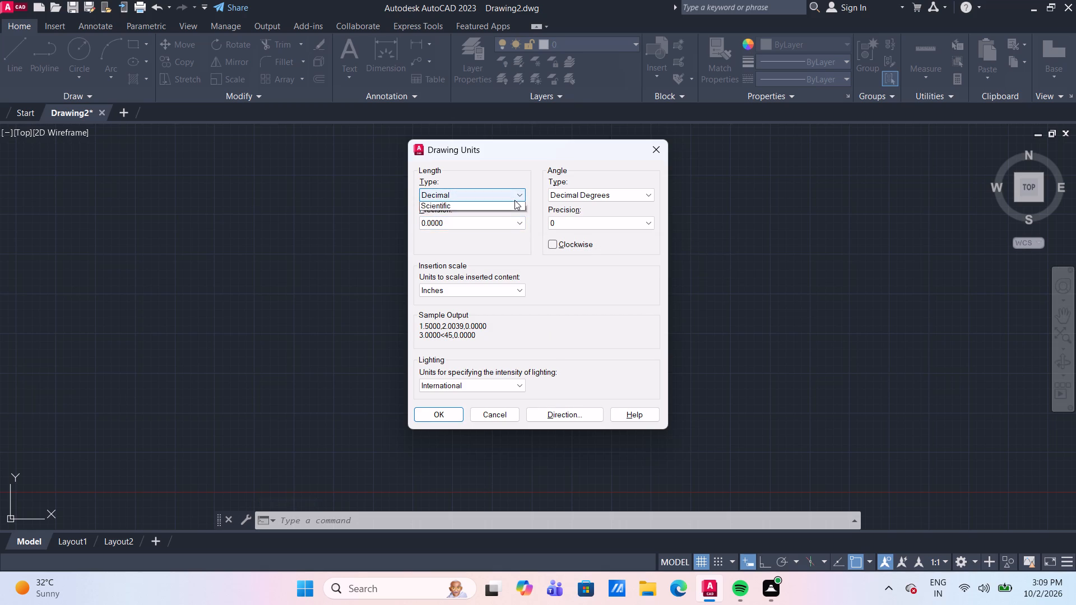
click(515, 227)
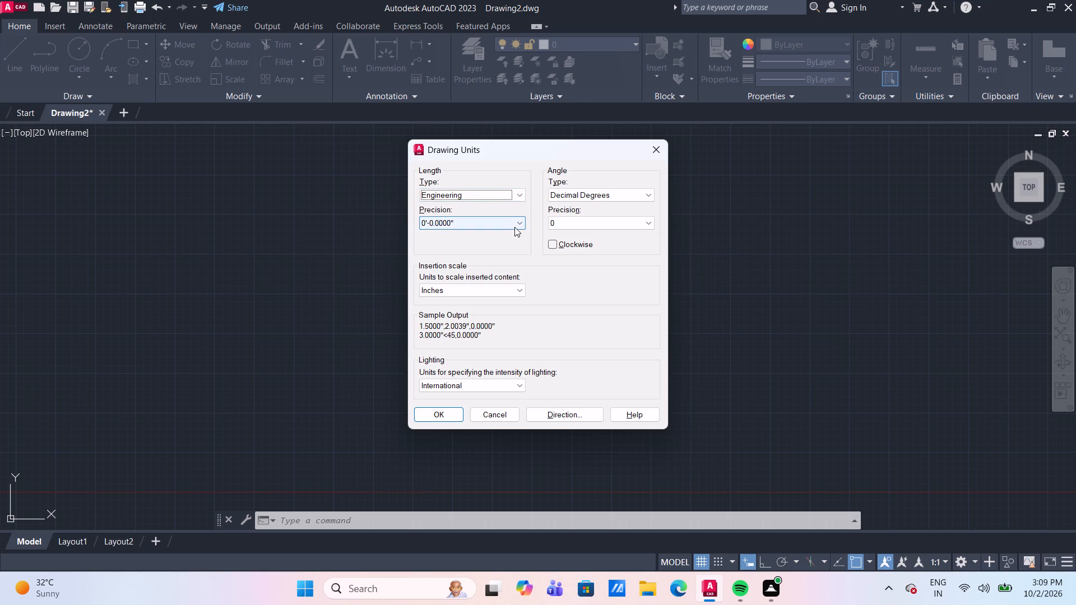
click(513, 227)
click(497, 235)
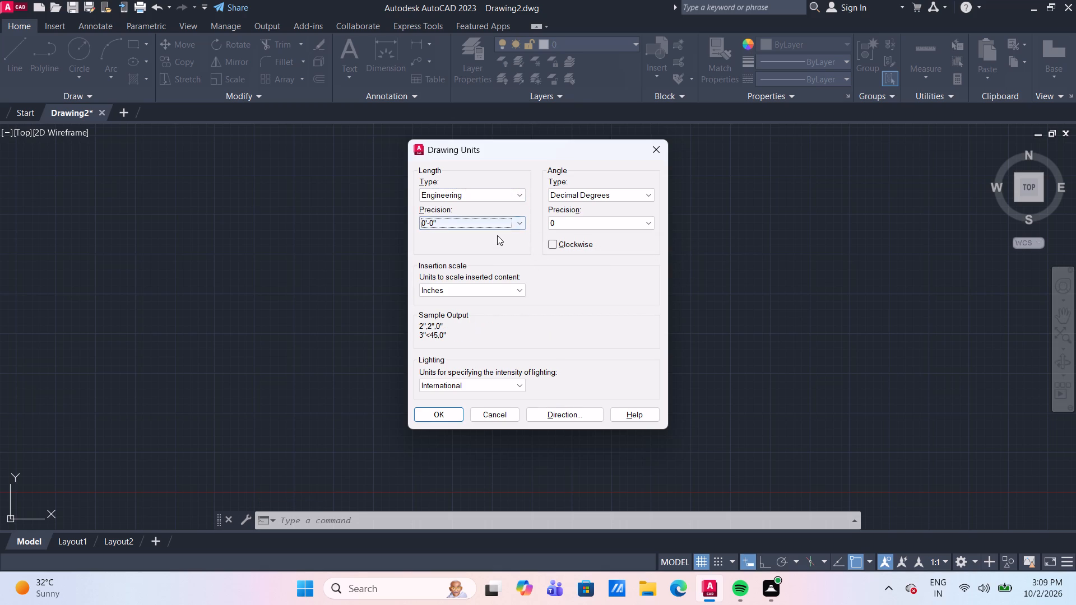
click(445, 417)
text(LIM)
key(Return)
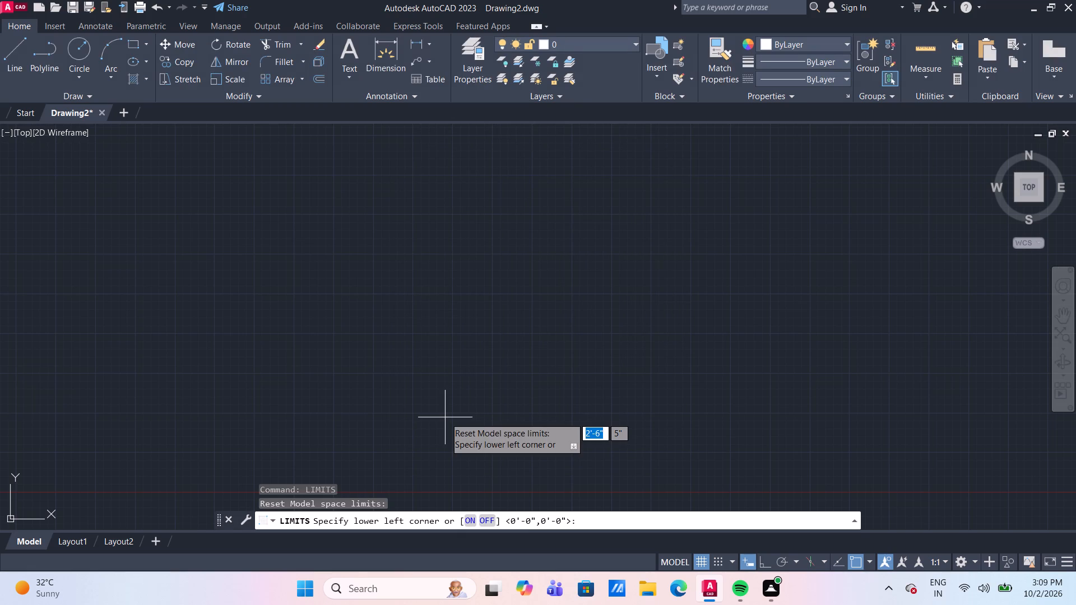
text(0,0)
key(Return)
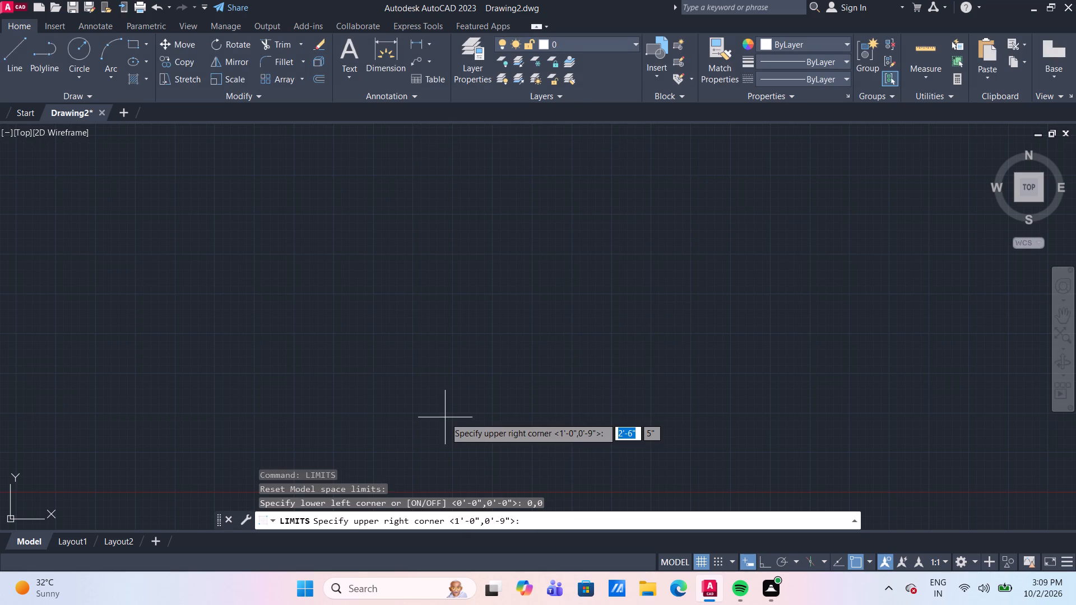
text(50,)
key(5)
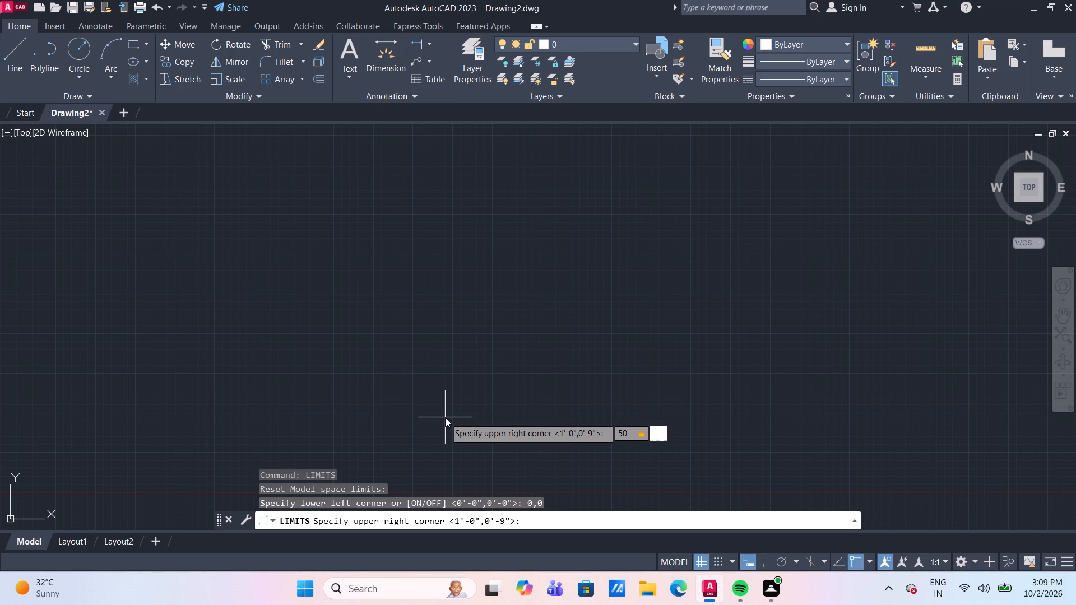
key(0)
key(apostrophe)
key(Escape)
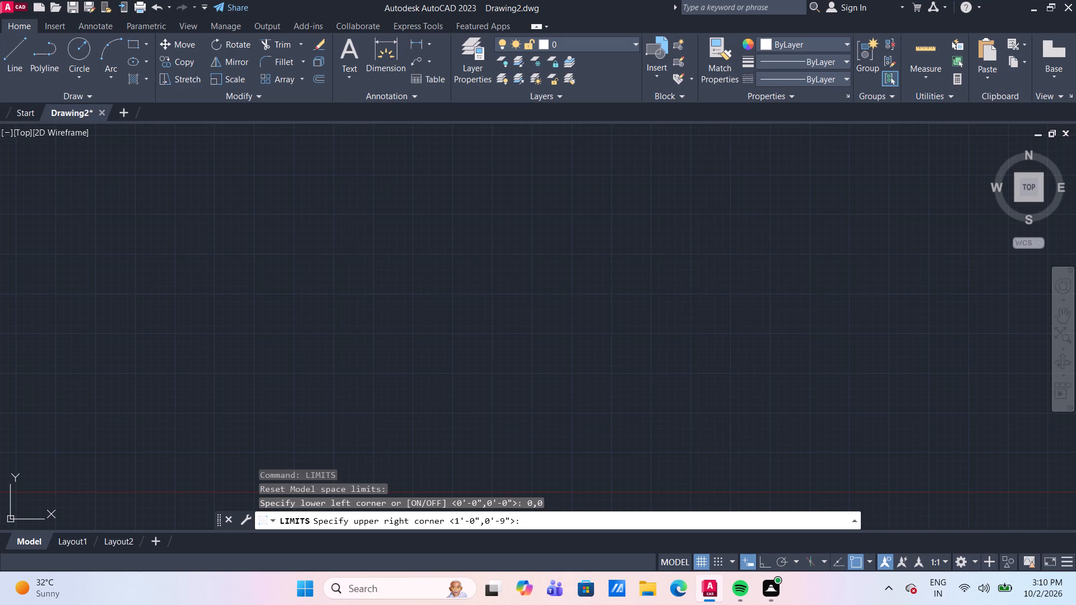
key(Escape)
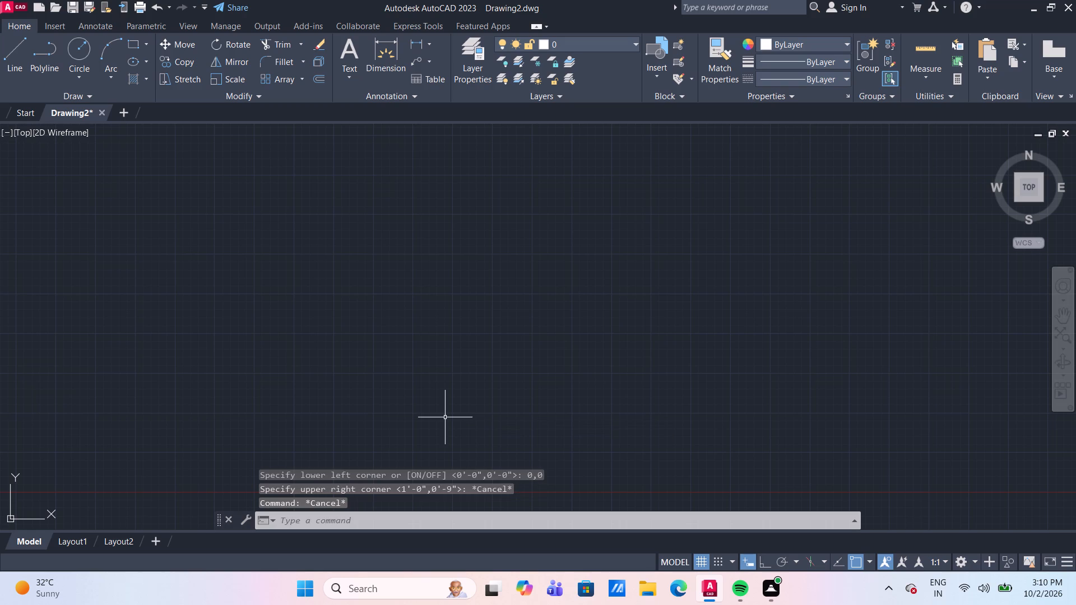
Set the model space limits with the lower left corner at the default 0,0 and the upper right corner at 50',50'.
text(LIM)
key(Return)
key(Return)
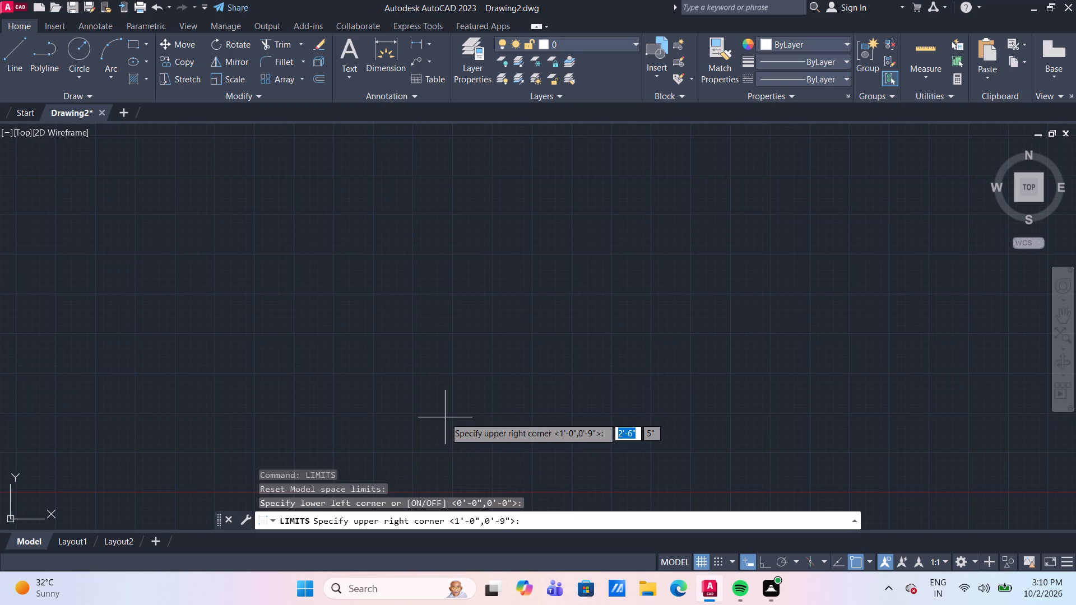
text(50')
key(comma)
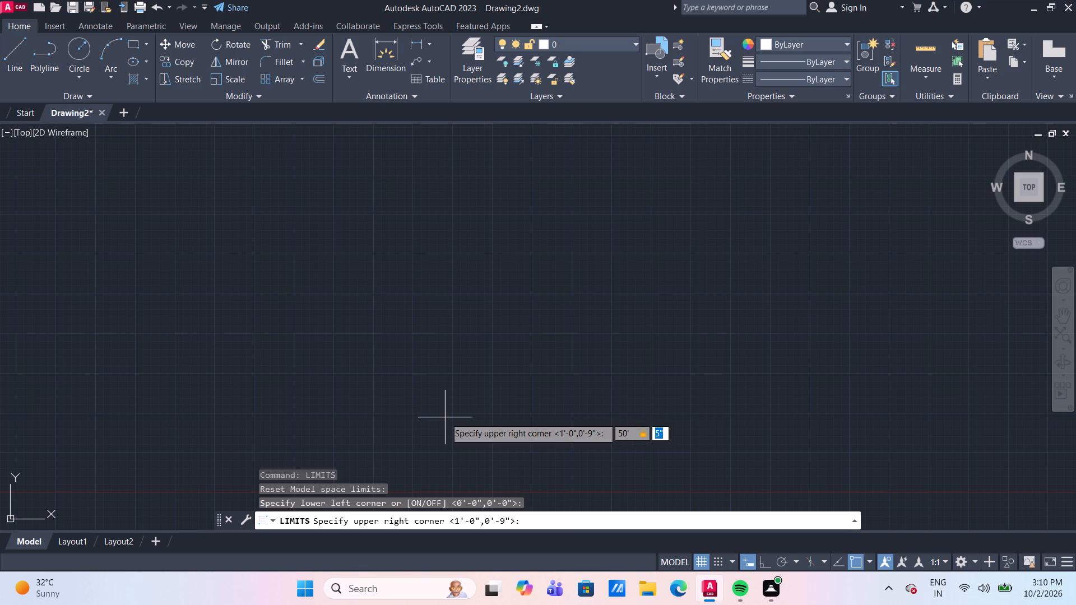
text(50')
key(Return)
key(z)
key(Return)
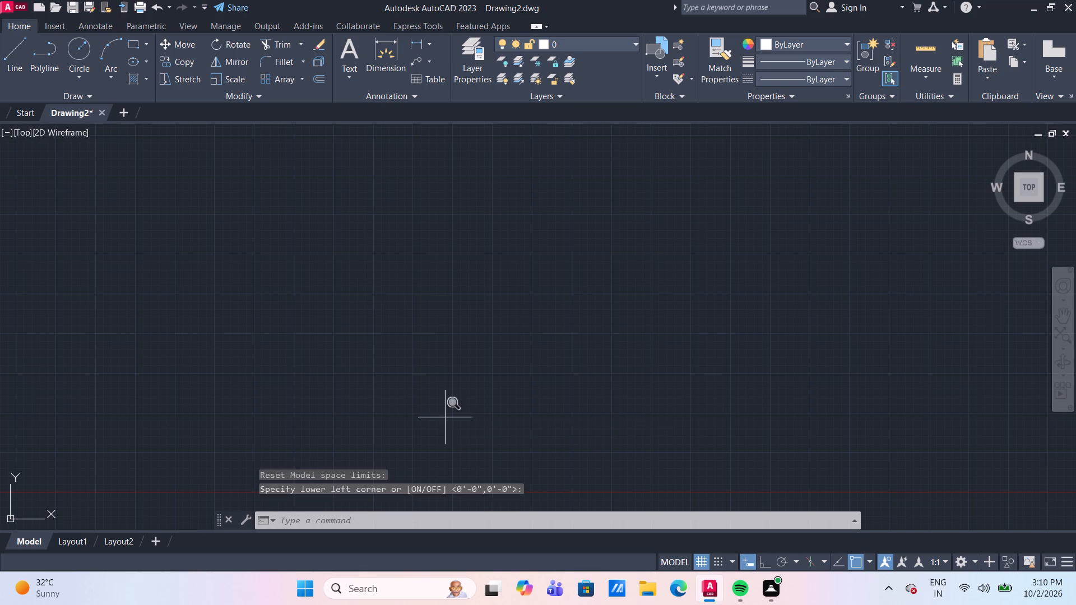
key(a)
key(Return)
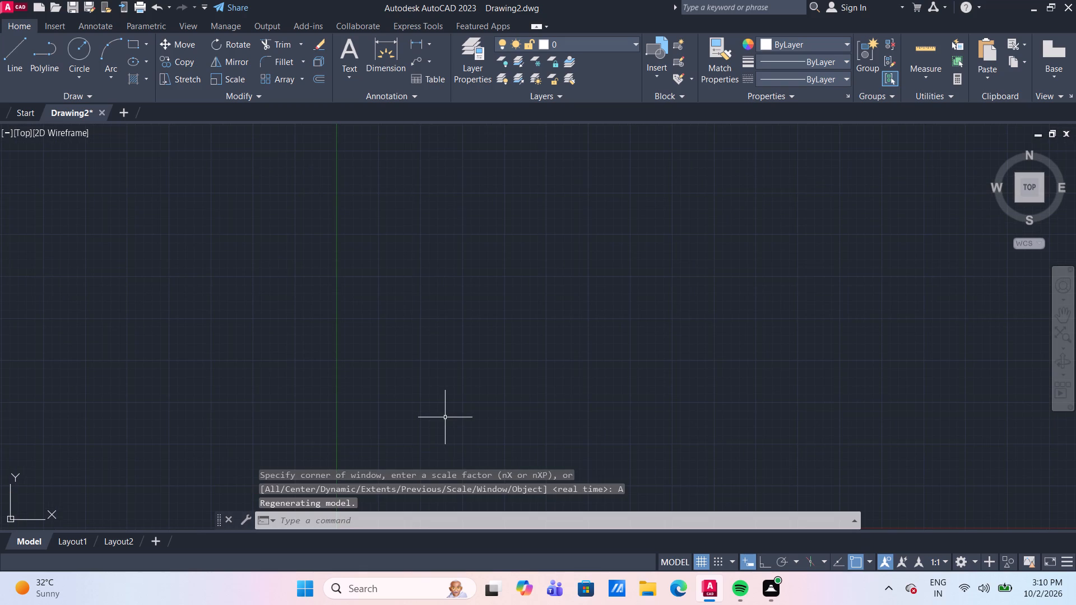
Modify the Standard dimension style to use an arrow size of 4".
key(d)
key(Return)
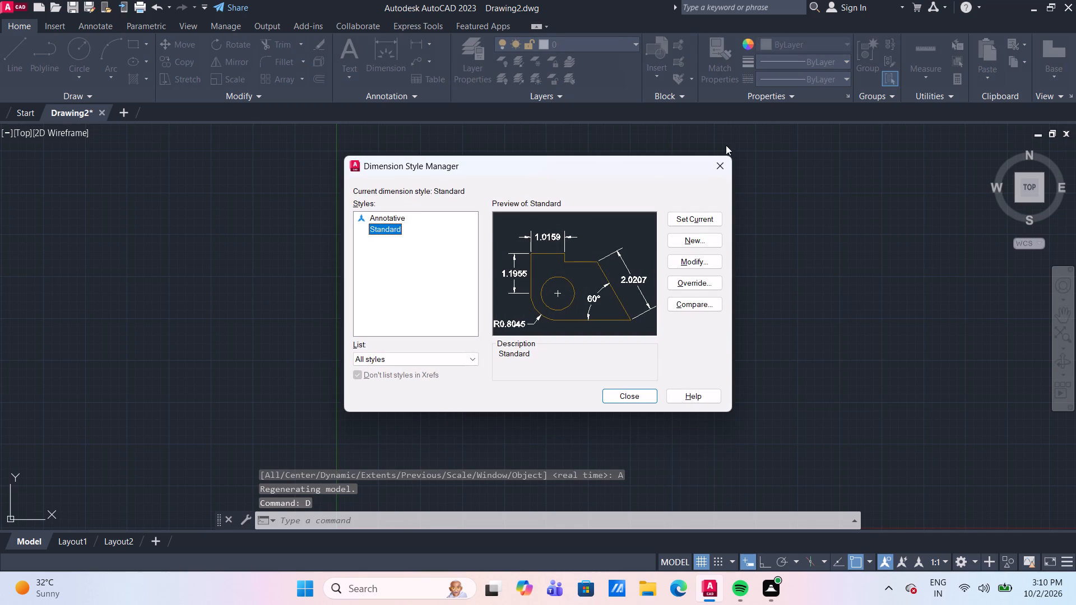
click(699, 259)
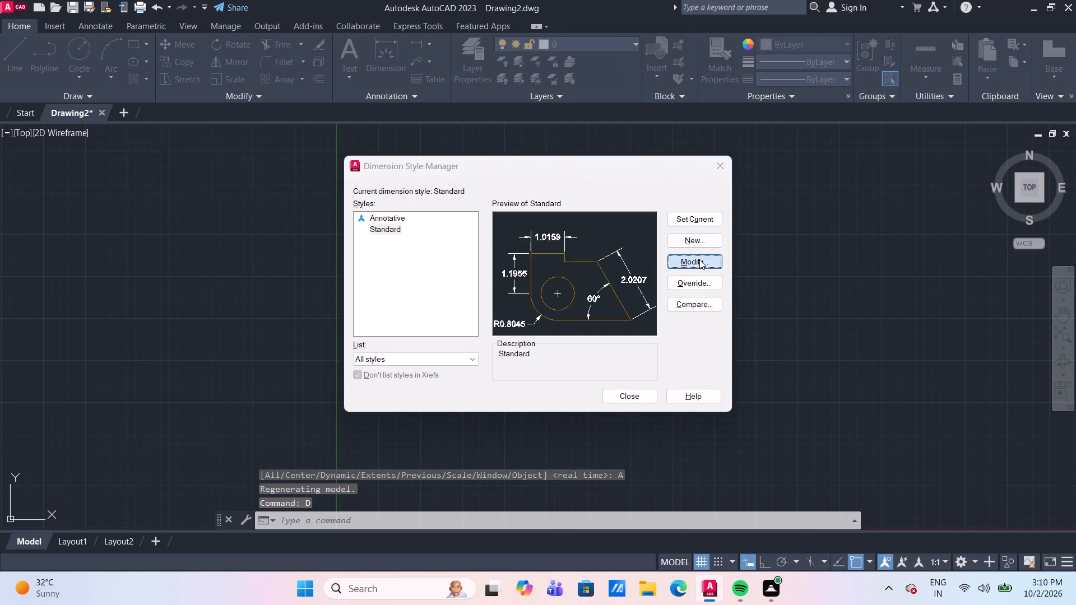
click(387, 141)
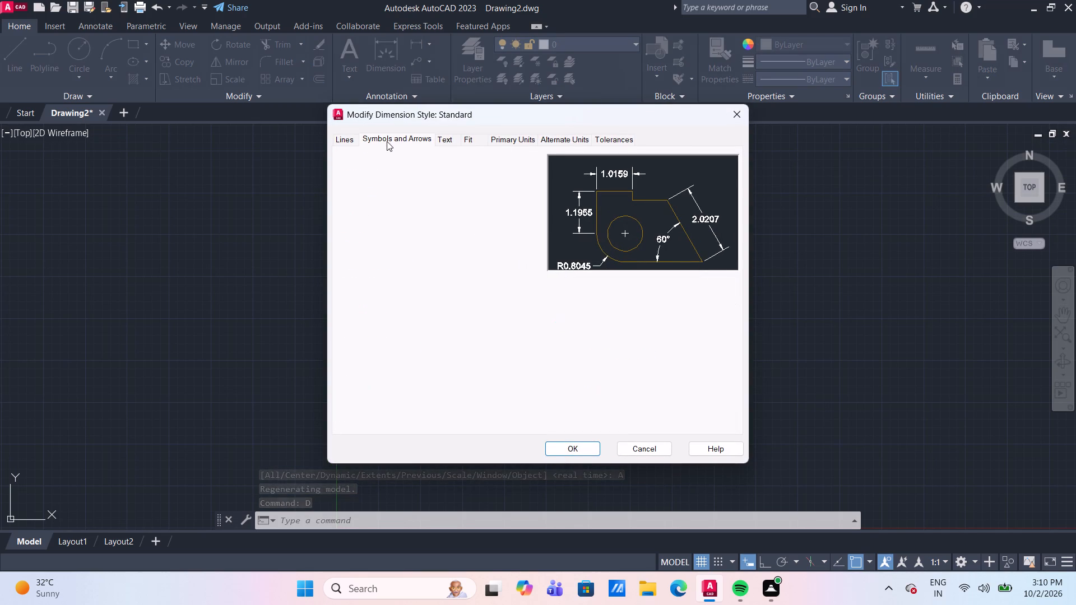
click(351, 141)
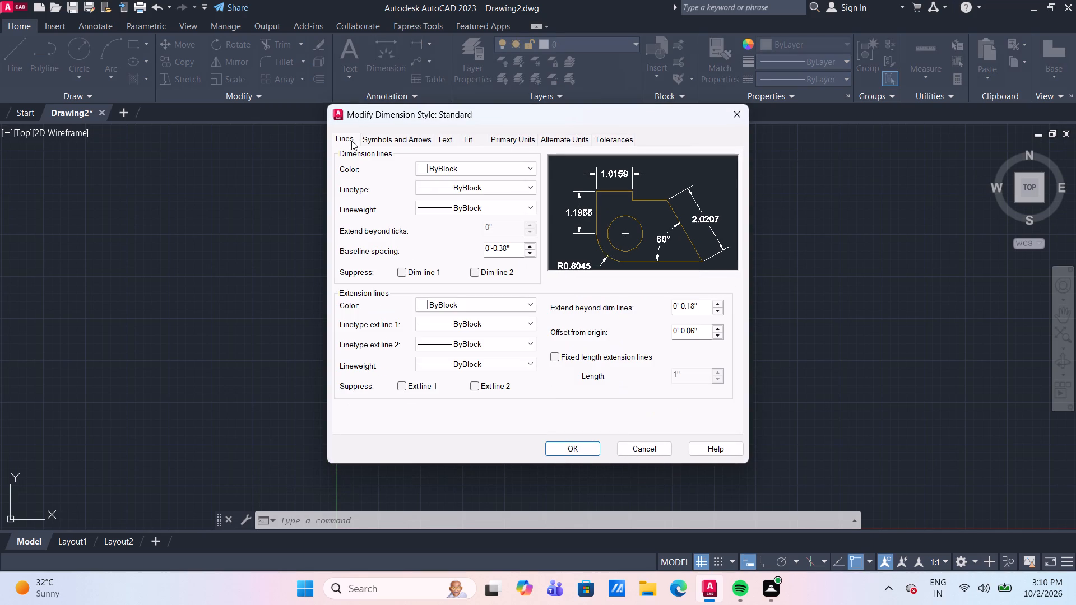
click(424, 139)
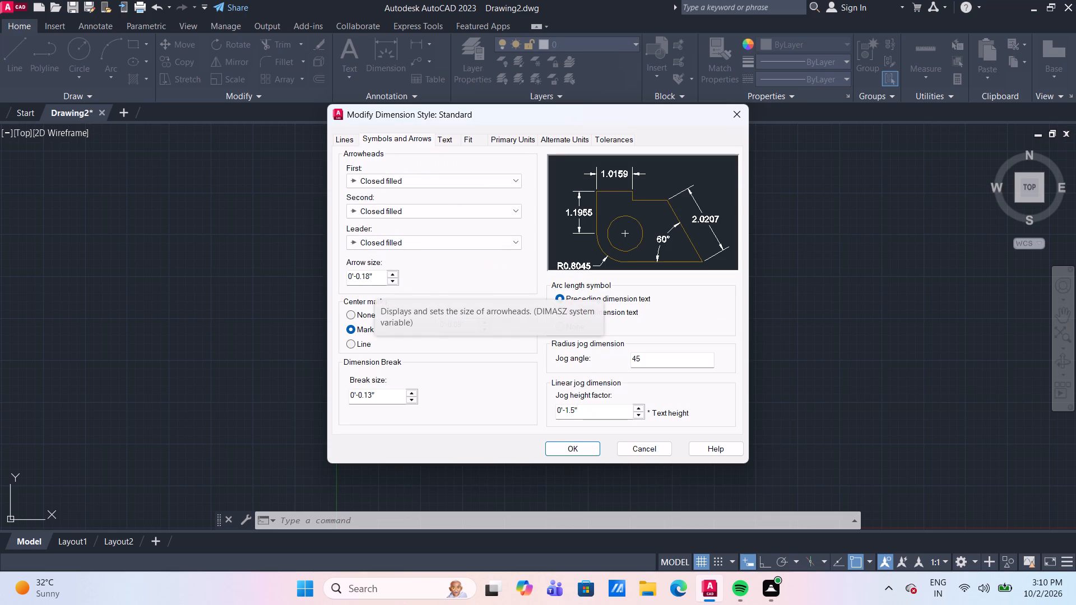
drag(373, 277, 334, 278)
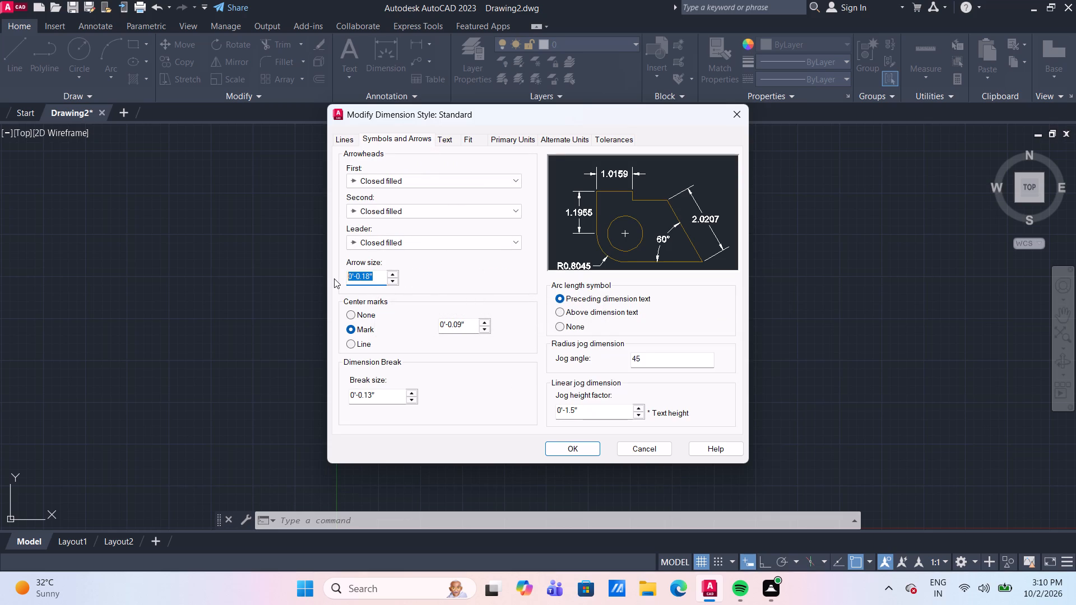
text(4")
key(Return)
Set the Standard dimension style's text height to 6".
click(446, 141)
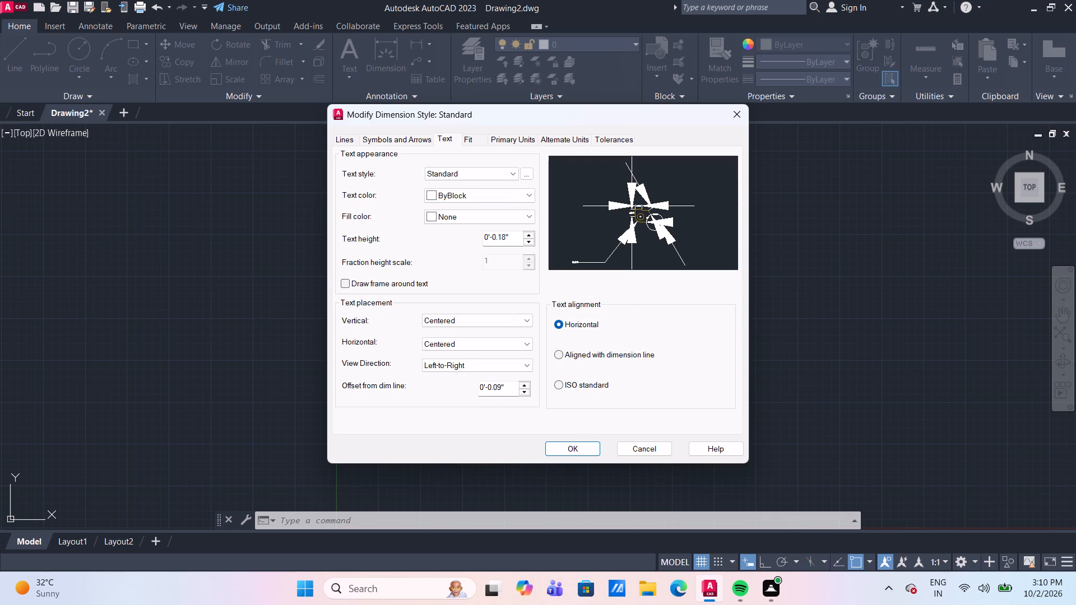
drag(512, 238, 475, 225)
text(6")
key(Return)
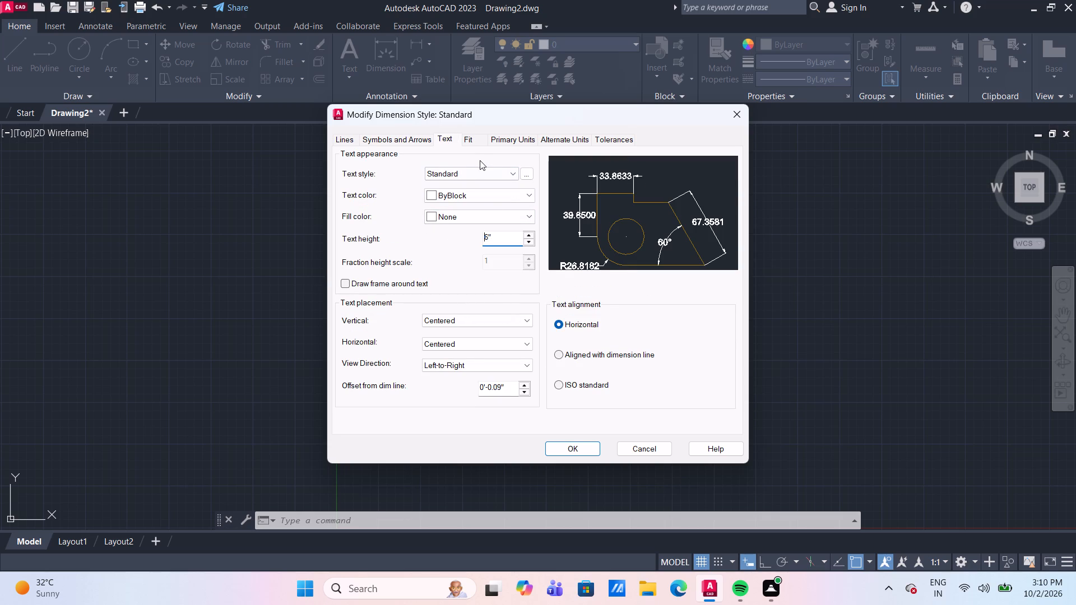
Set the Standard dimension style's primary units to Engineering with 0'-0" precision, and make the style current.
click(518, 136)
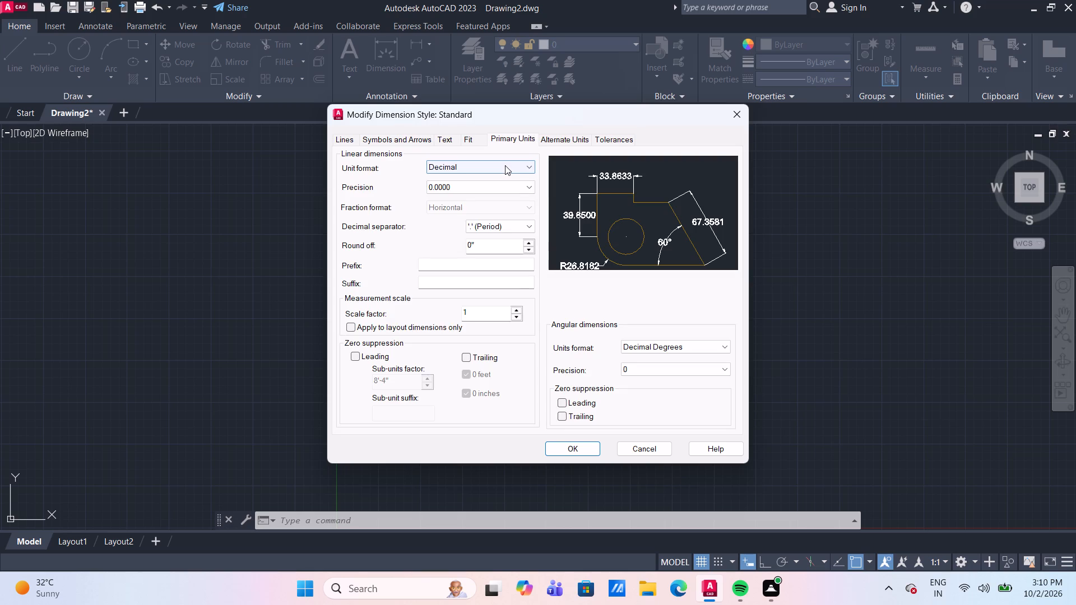
click(505, 165)
click(526, 196)
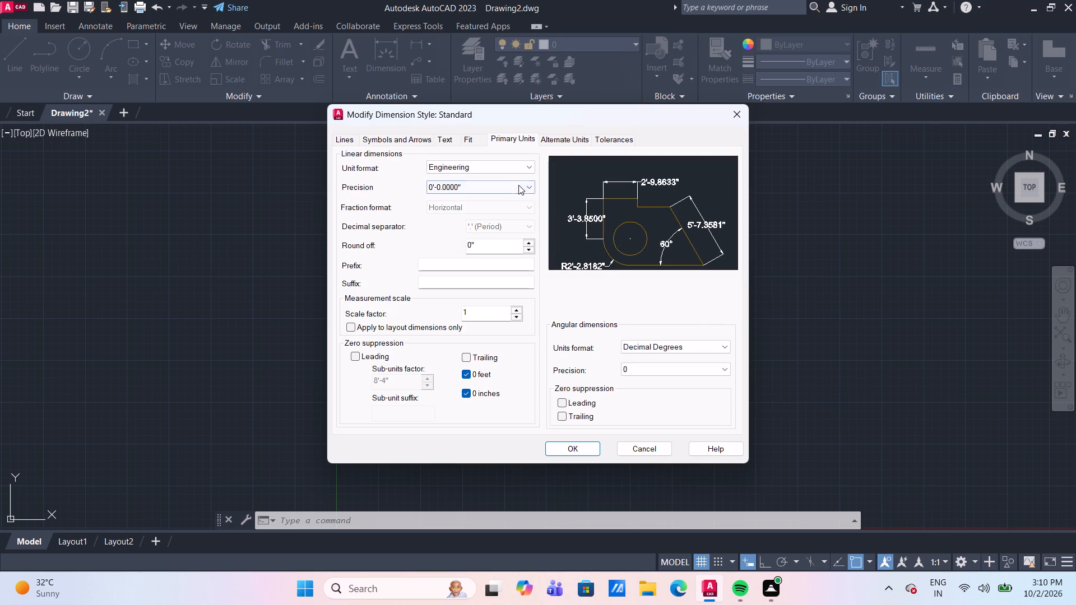
click(518, 184)
click(505, 203)
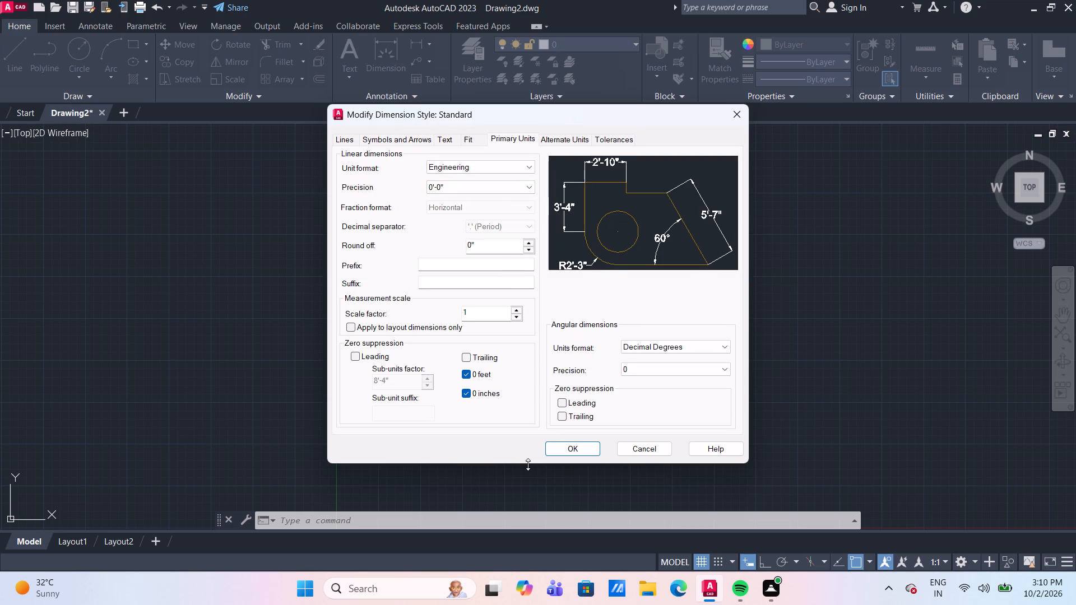
click(573, 450)
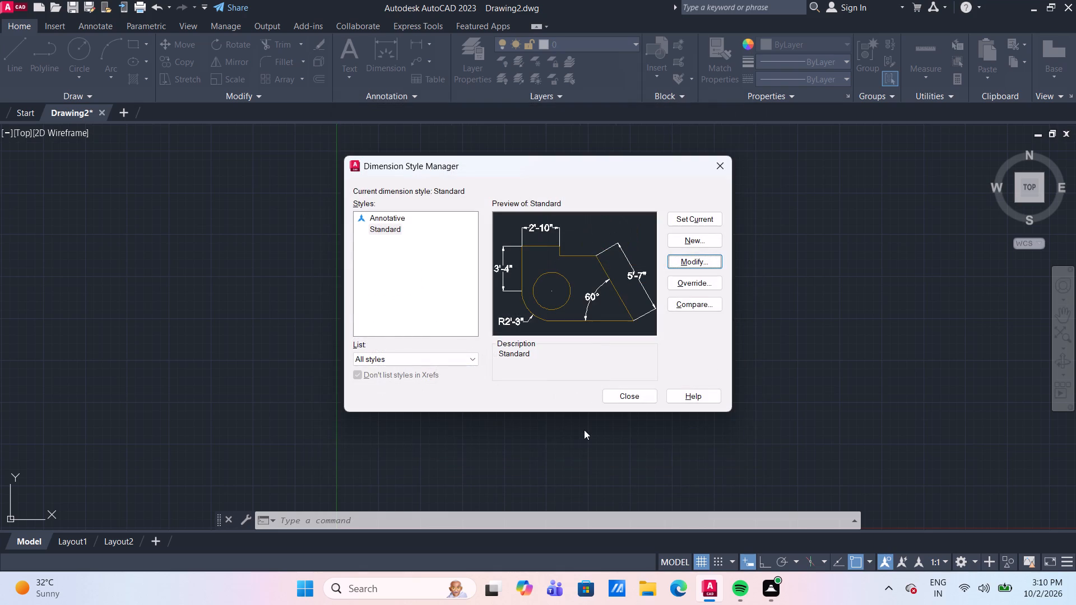
click(694, 219)
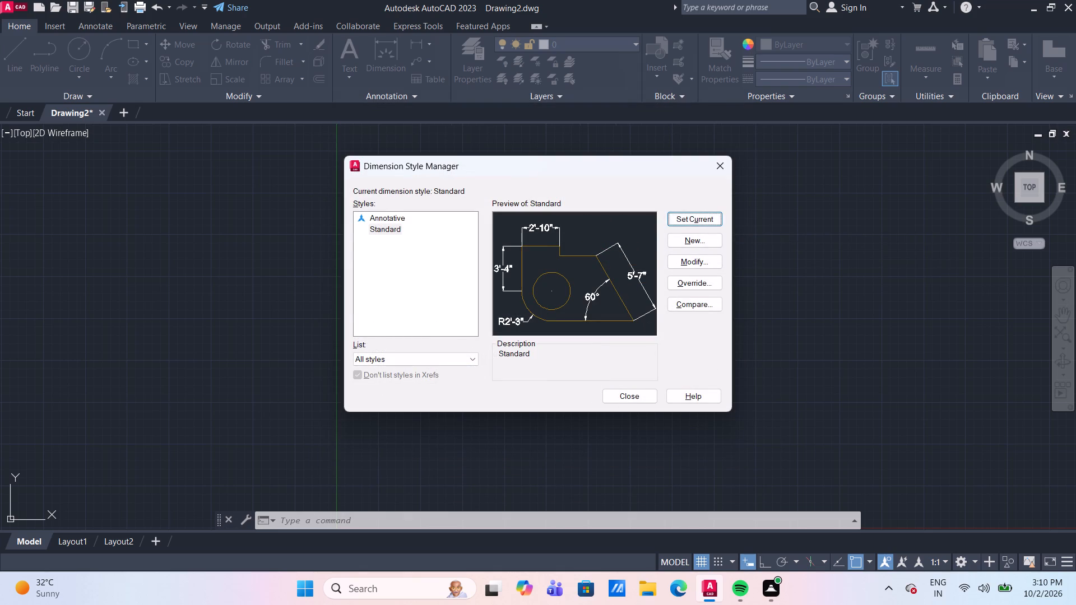
click(636, 399)
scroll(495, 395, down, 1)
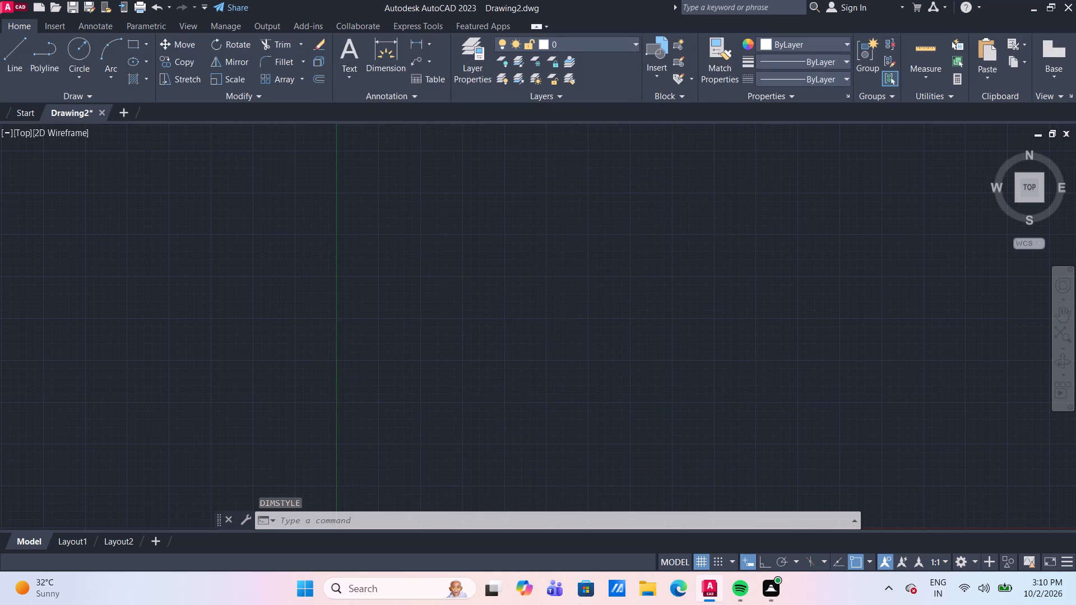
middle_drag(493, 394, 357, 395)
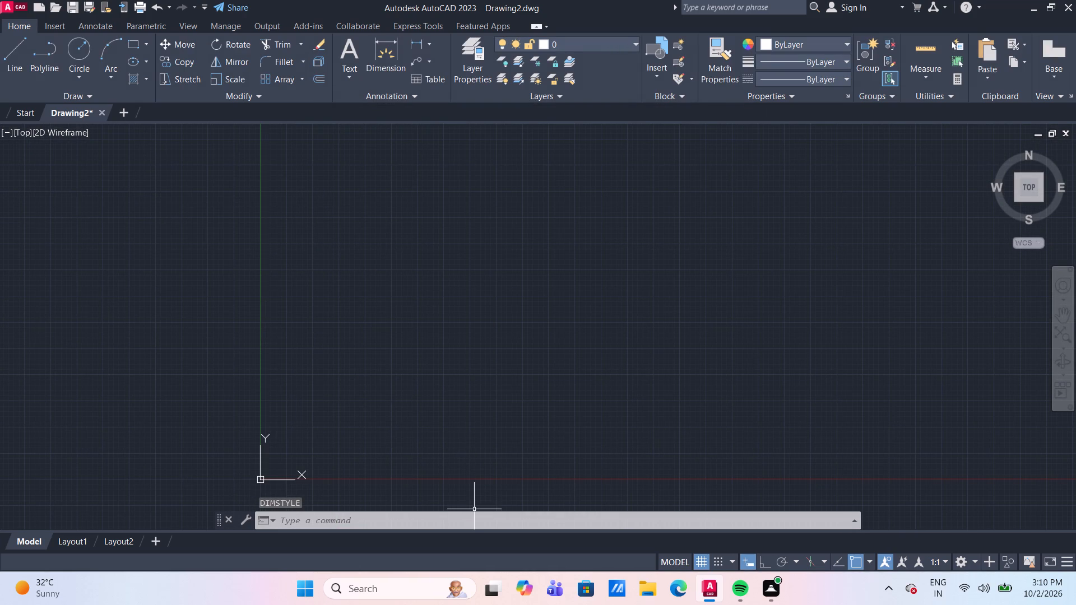
Turn on log file recording for the drawing session with LOGFILEON.
click(471, 519)
text(LOG)
key(f)
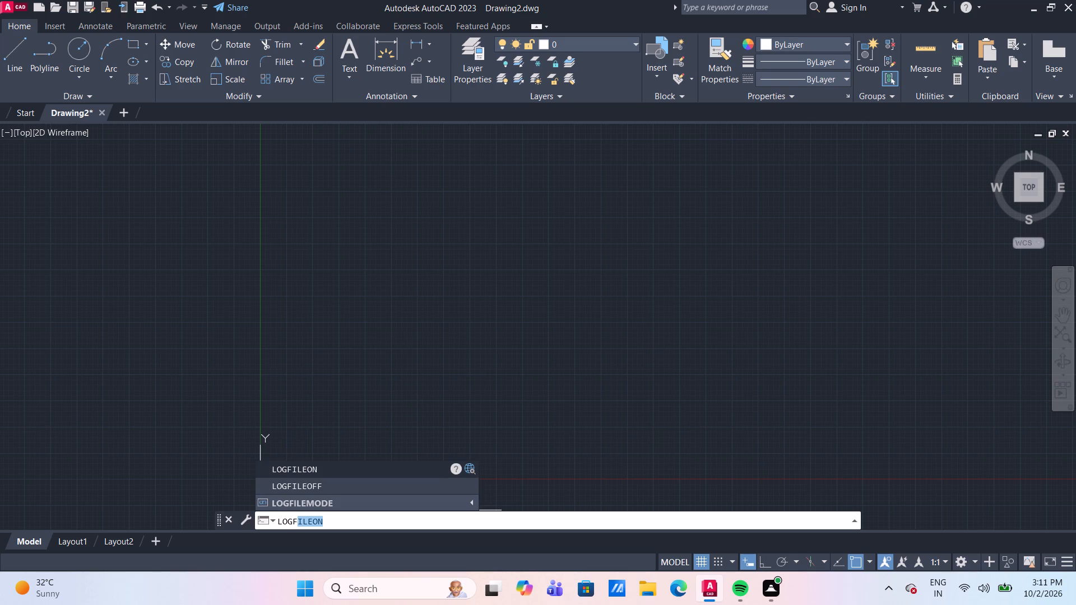
click(398, 472)
With Ortho on, draw connected lines from about 27'-1", 15'-11": 40' straight up and 12' to the right.
click(389, 518)
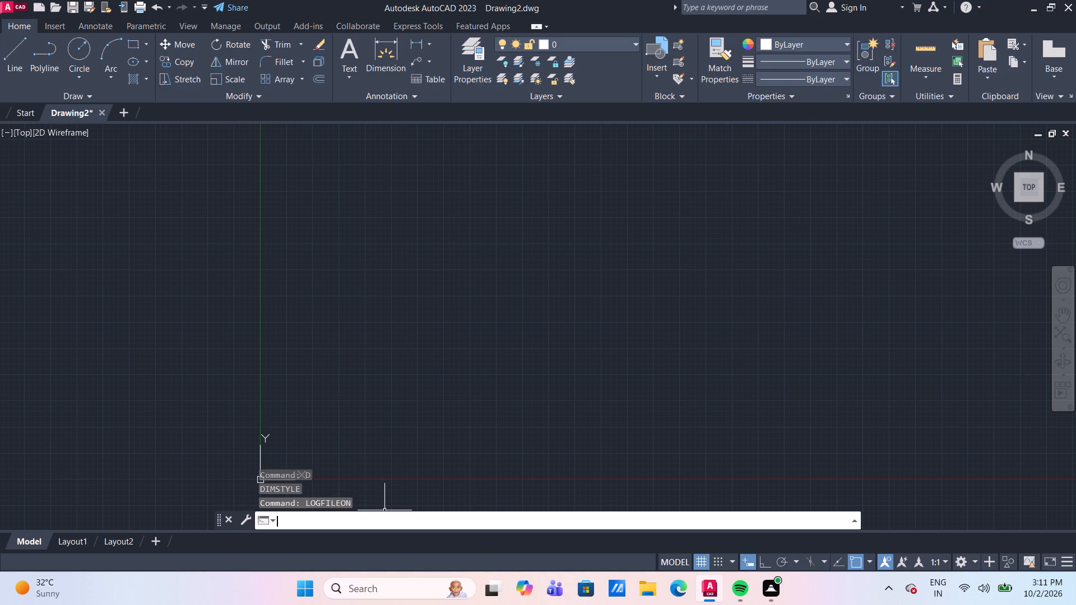
key(l)
key(Return)
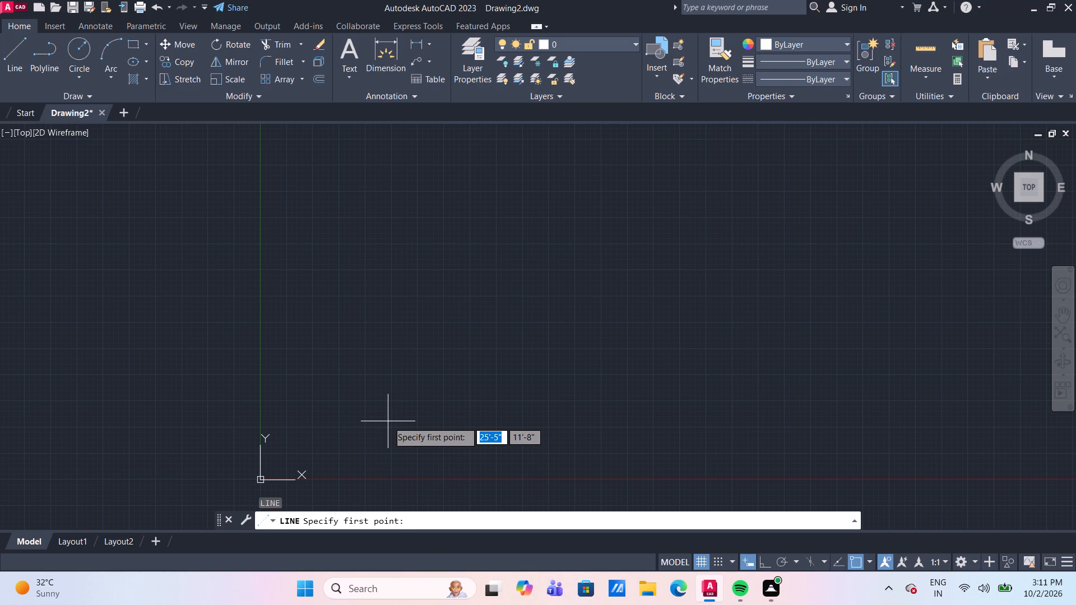
key(F8)
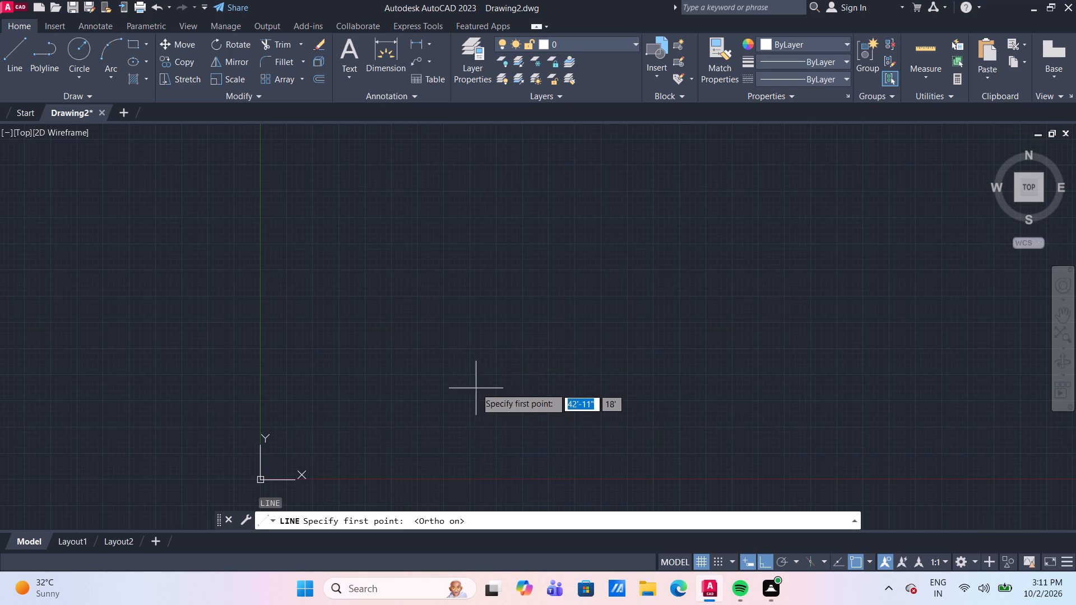
click(396, 400)
middle_drag(403, 232, 285, 266)
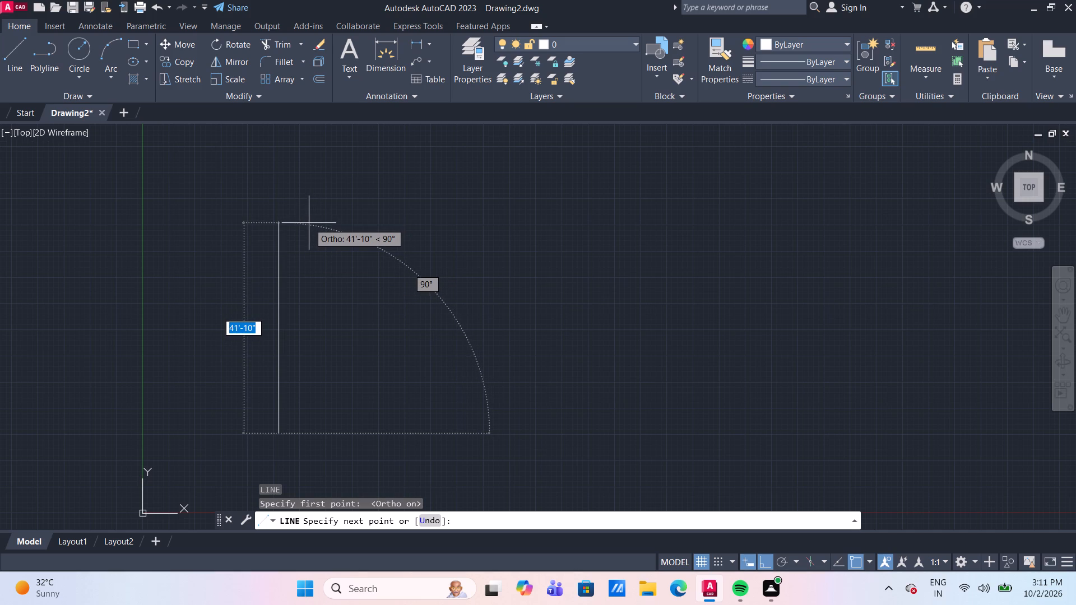
text(40')
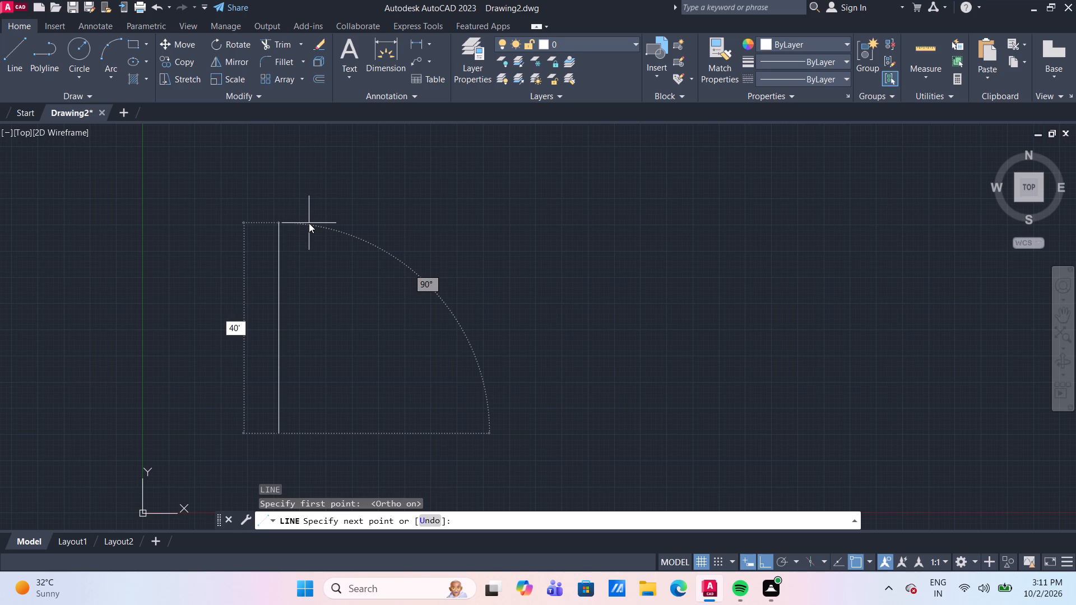
key(Return)
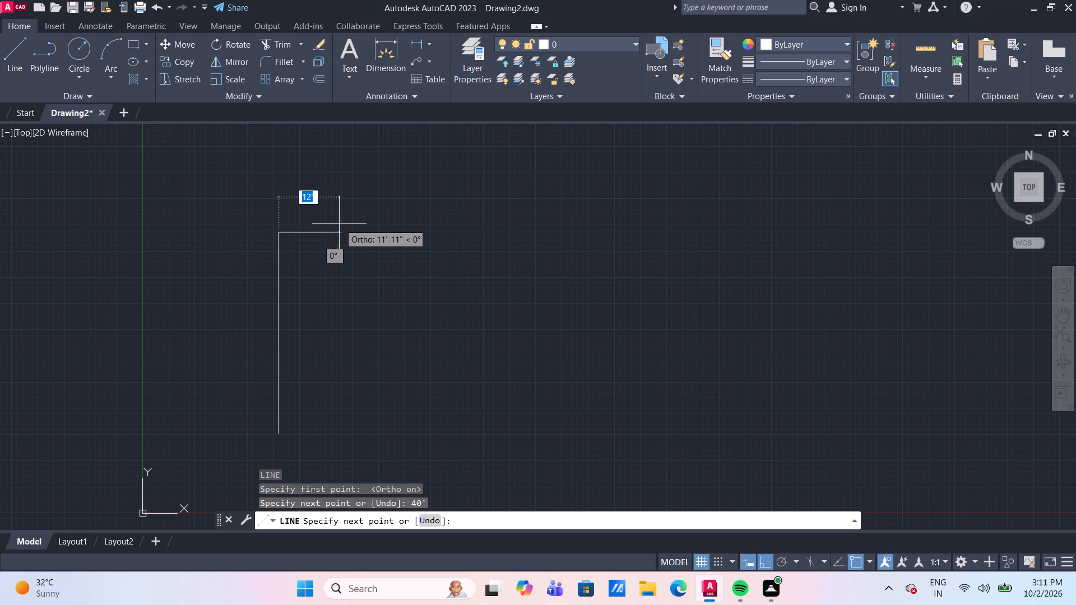
text(12')
key(Return)
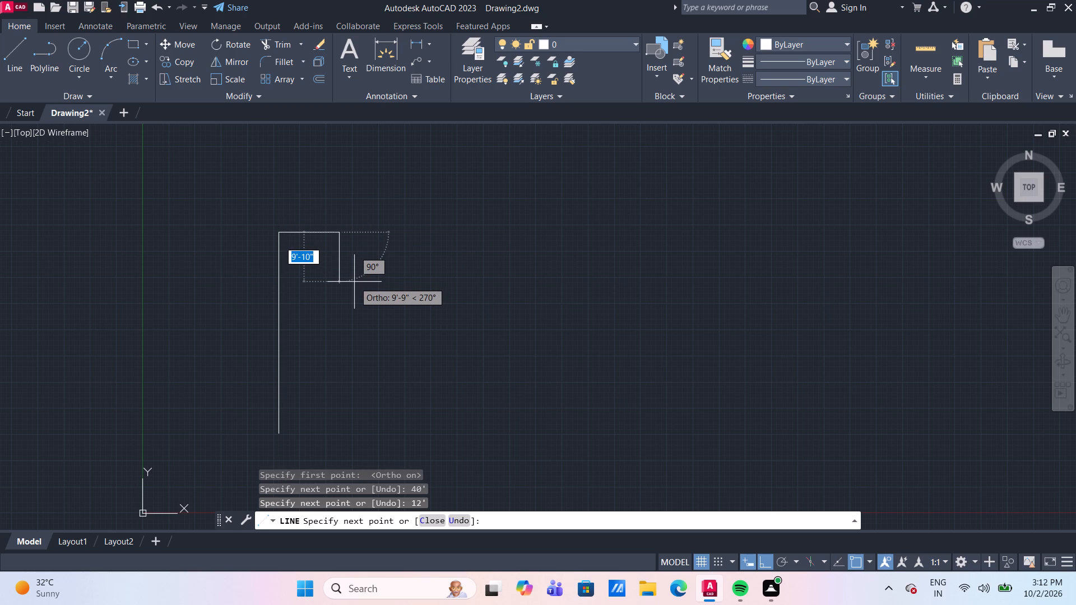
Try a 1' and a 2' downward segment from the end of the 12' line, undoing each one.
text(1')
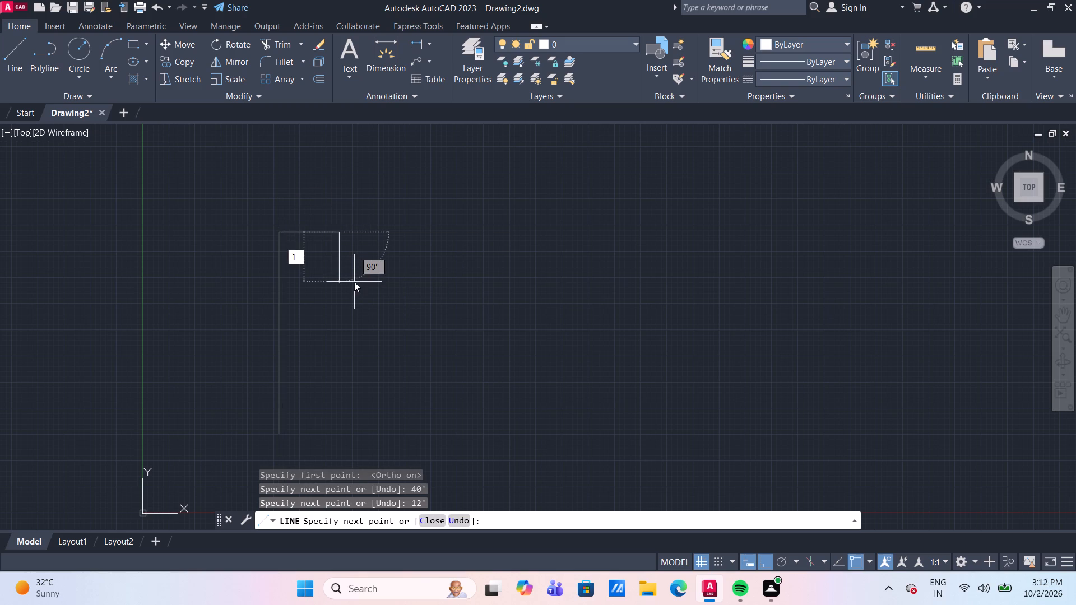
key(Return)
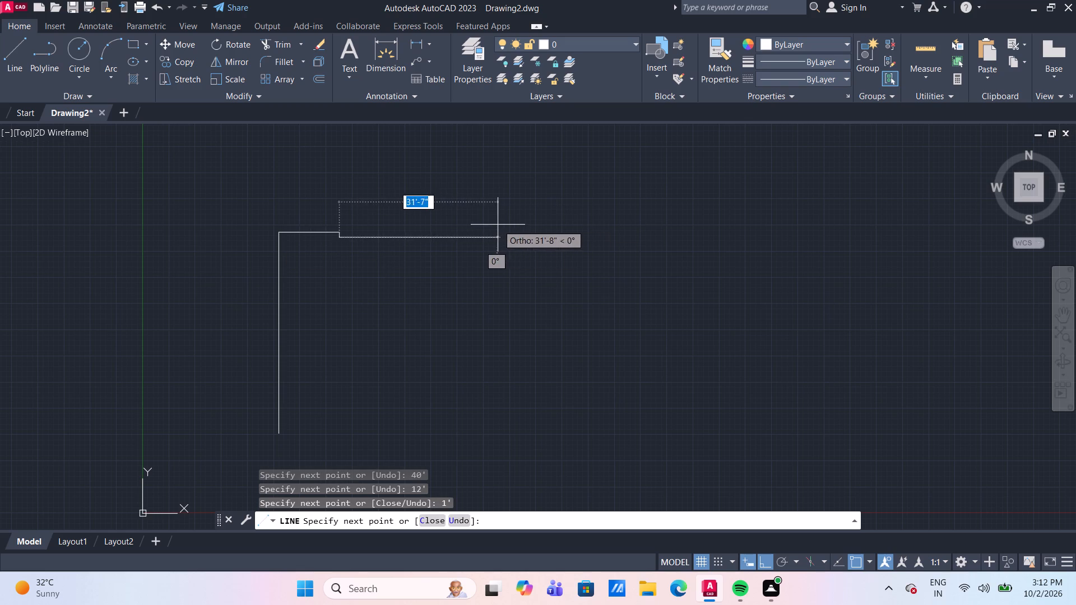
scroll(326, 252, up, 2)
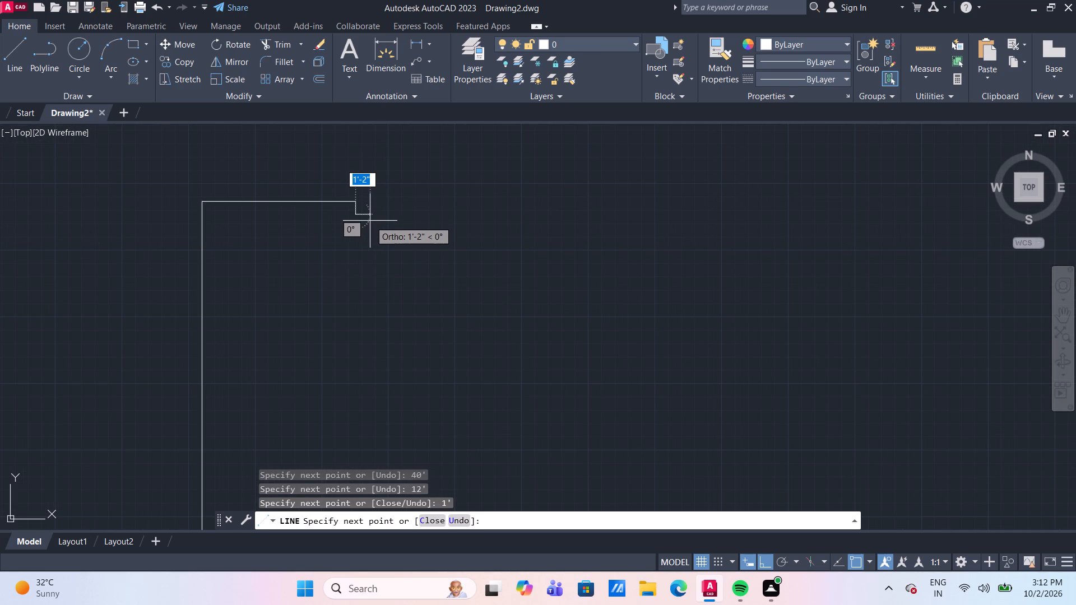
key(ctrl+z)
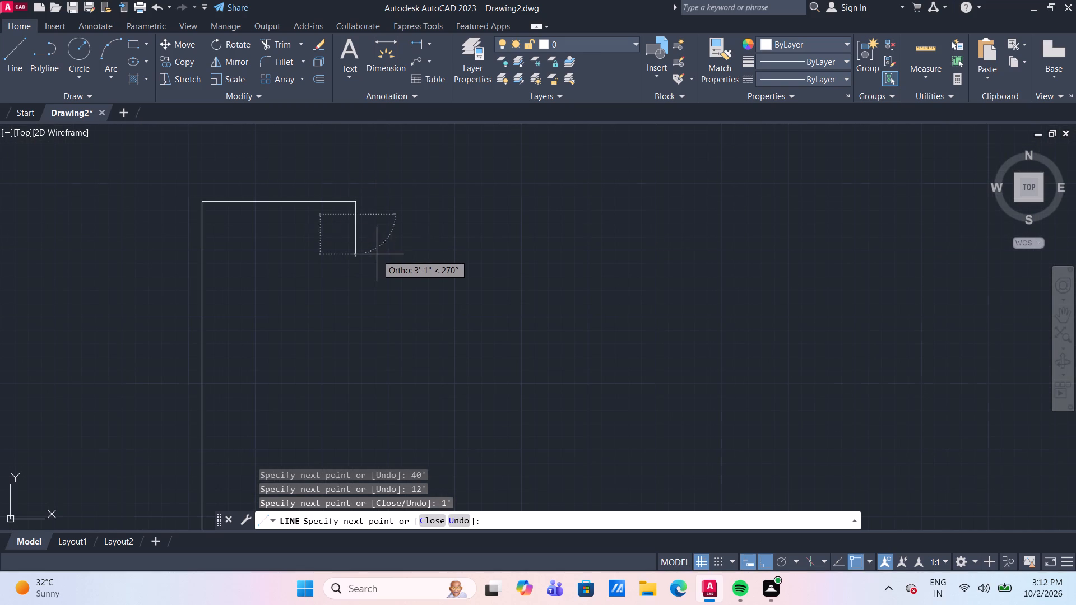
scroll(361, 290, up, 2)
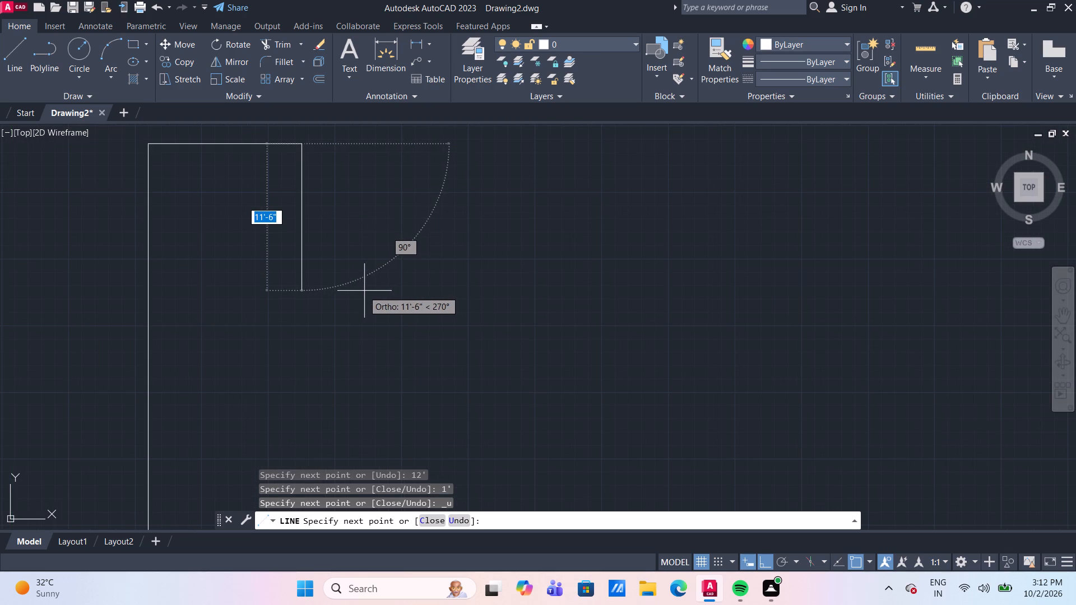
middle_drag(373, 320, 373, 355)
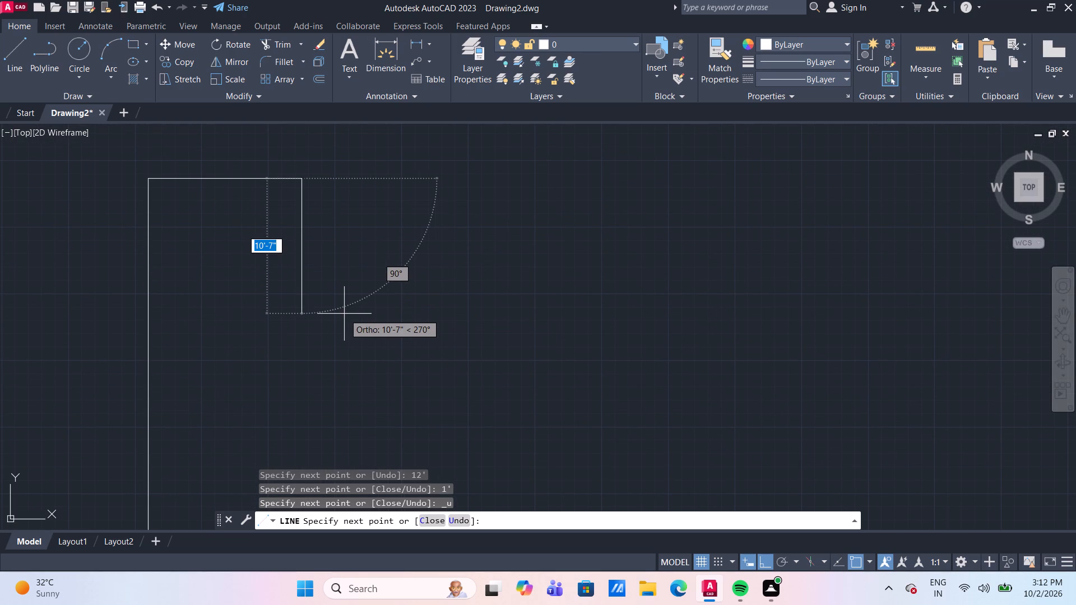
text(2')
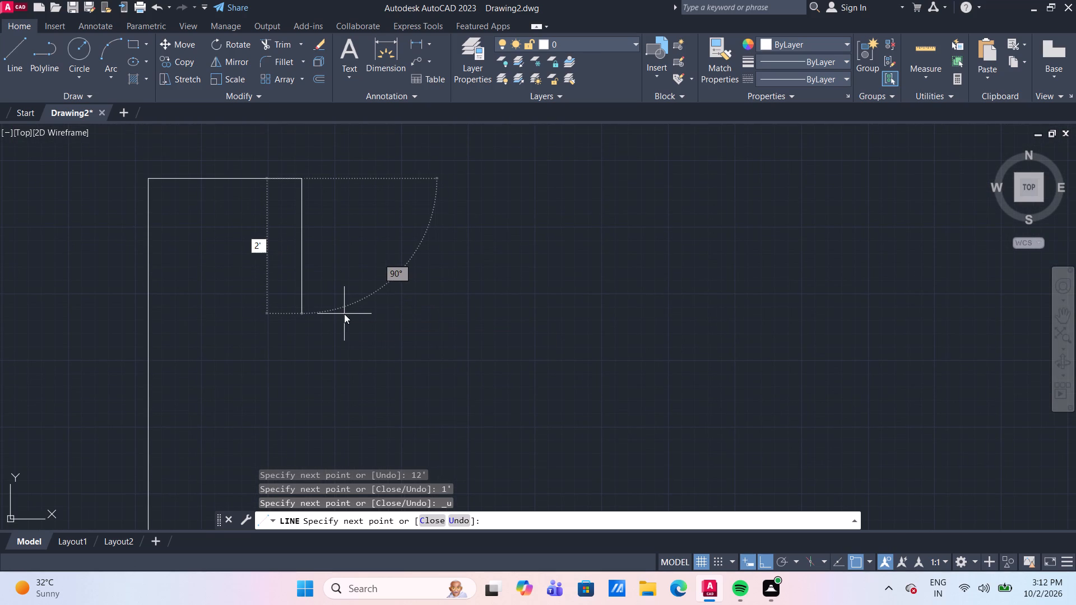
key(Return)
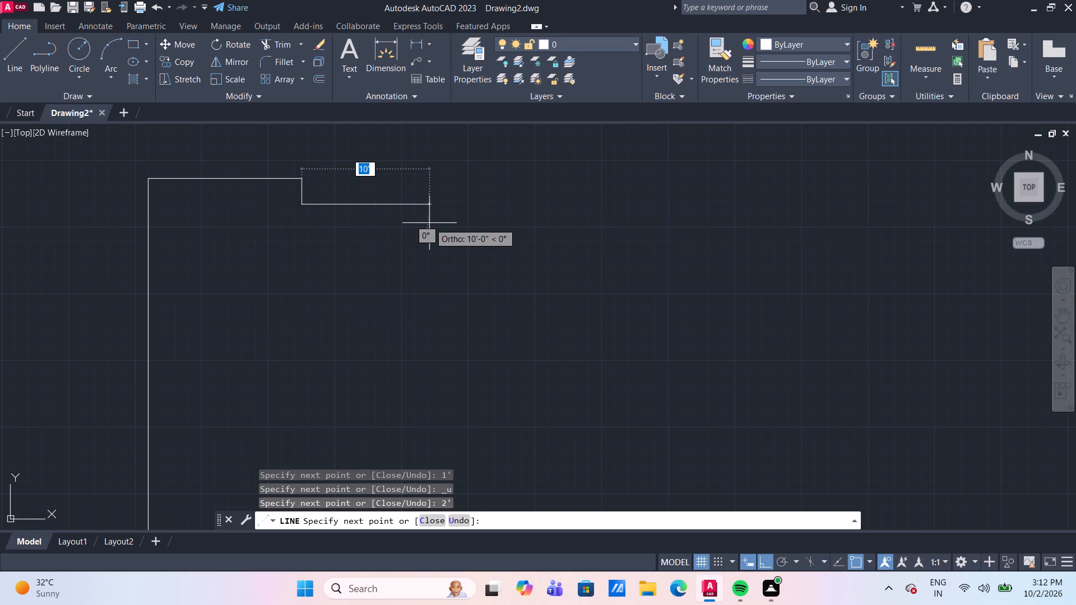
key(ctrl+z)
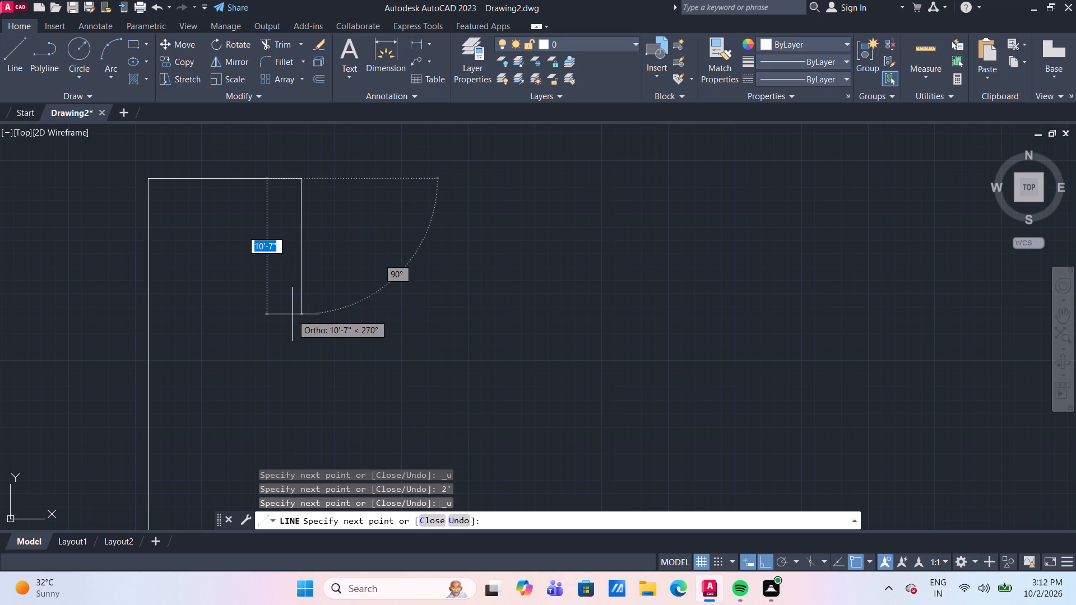
Draw a notch continuing from the 12' top line: 1'6" down, 2' right and 1'6" back up.
text(1.)
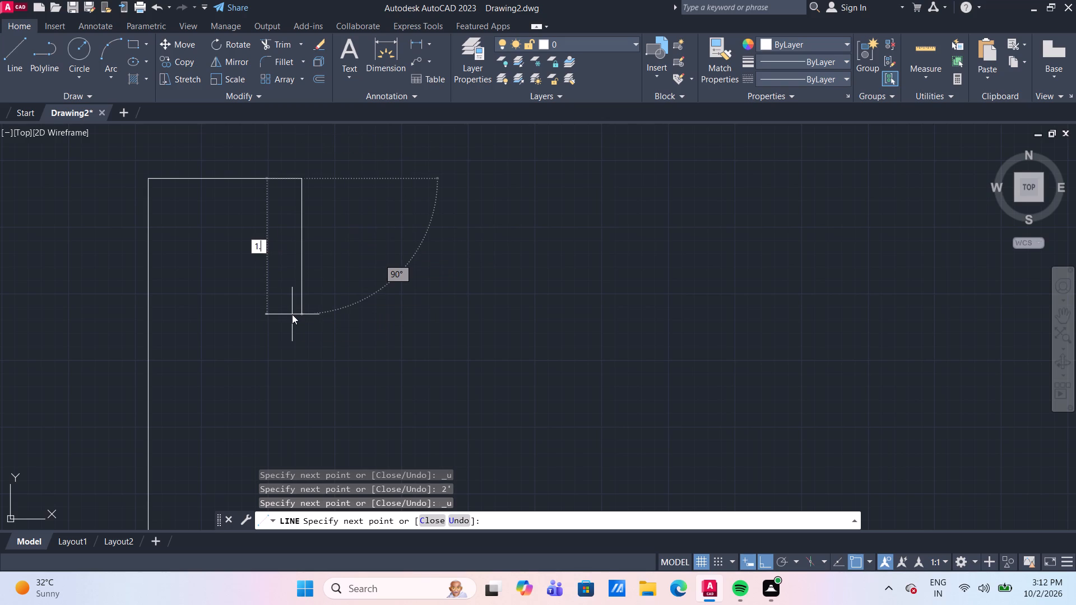
key(BackSpace)
key(apostrophe)
key(6)
key(shift+quotedbl)
key(Return)
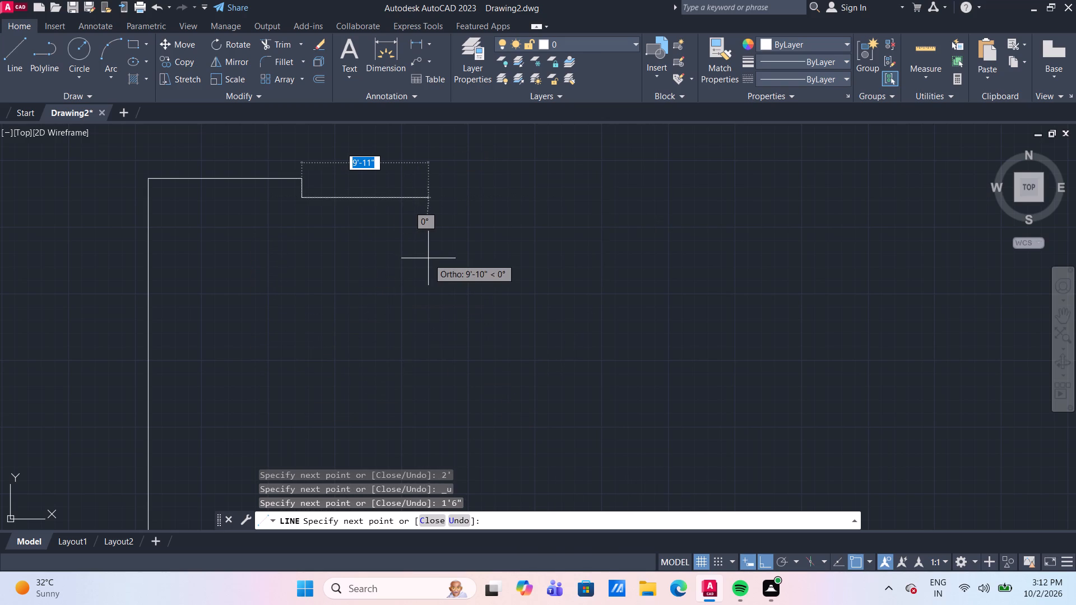
text(2')
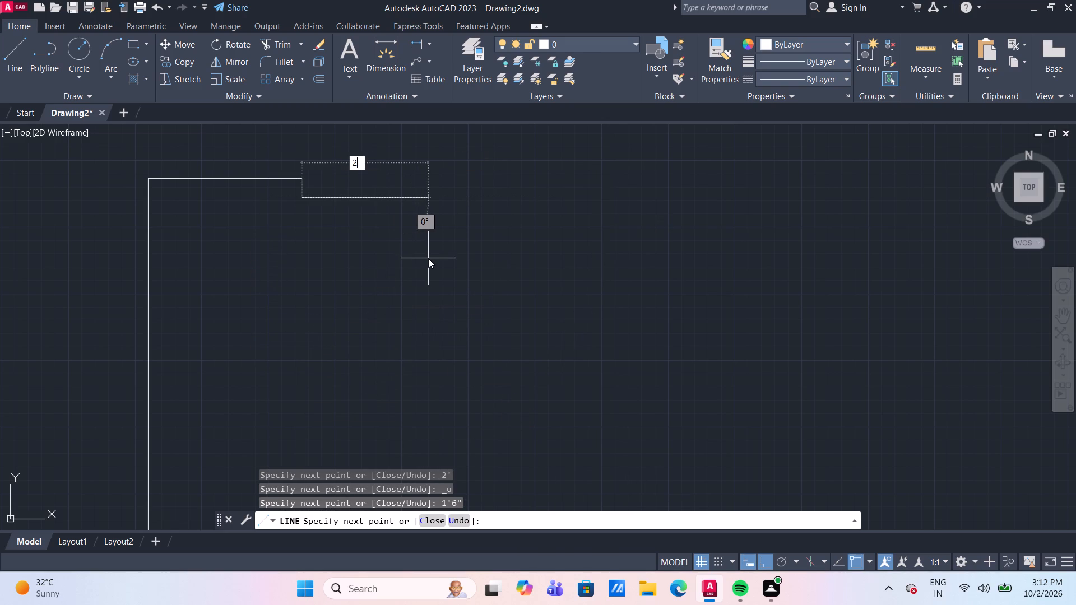
key(Return)
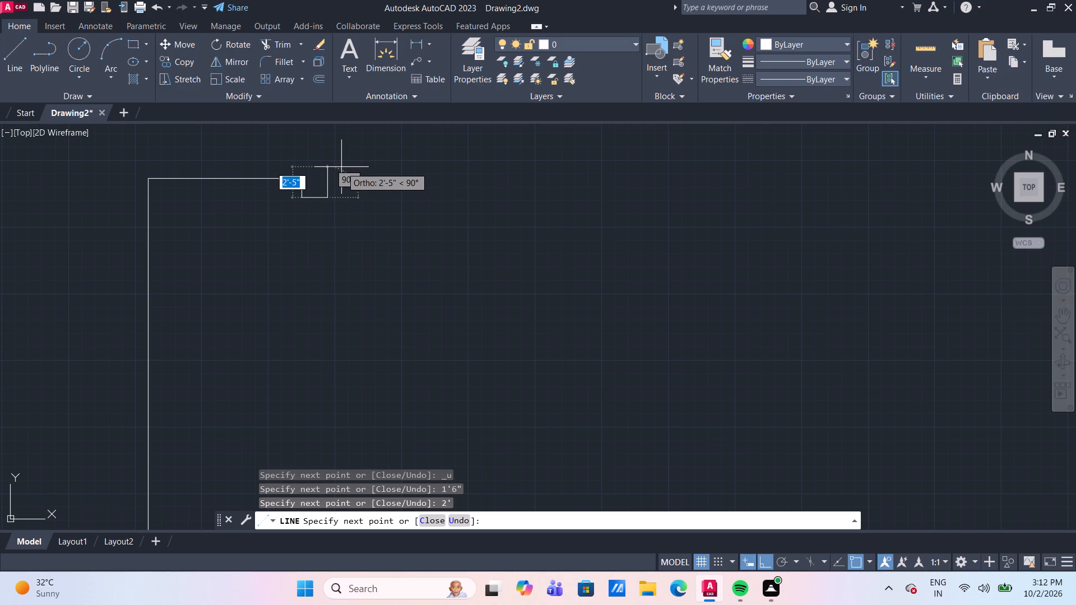
text(1')
text(6")
key(Return)
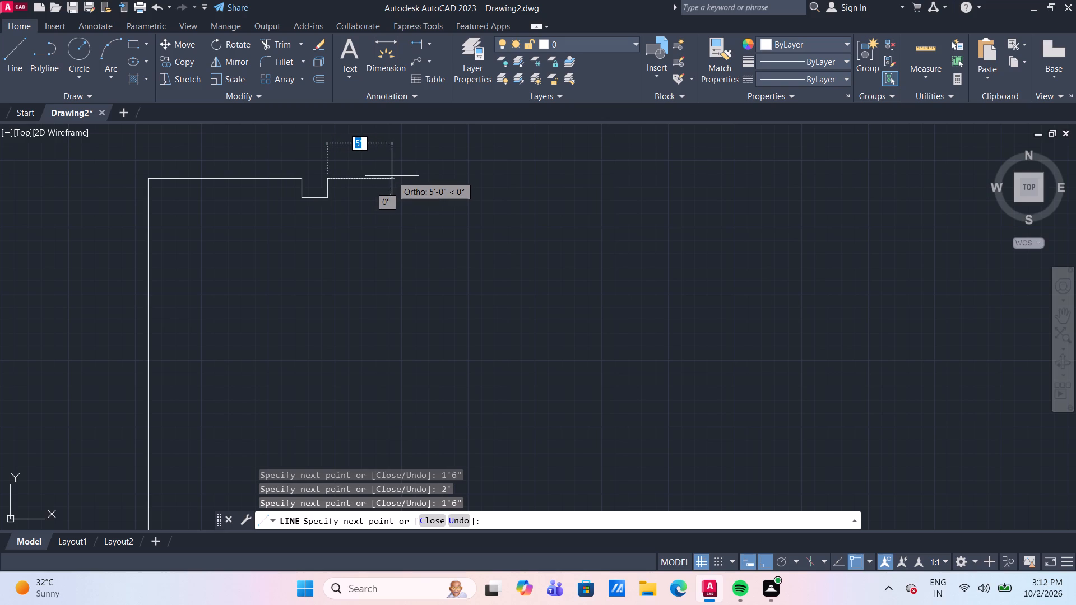
Continue the outline from the notch with a 4' segment to the right and an 8' segment down.
text(4")
key(BackSpace)
key(apostrophe)
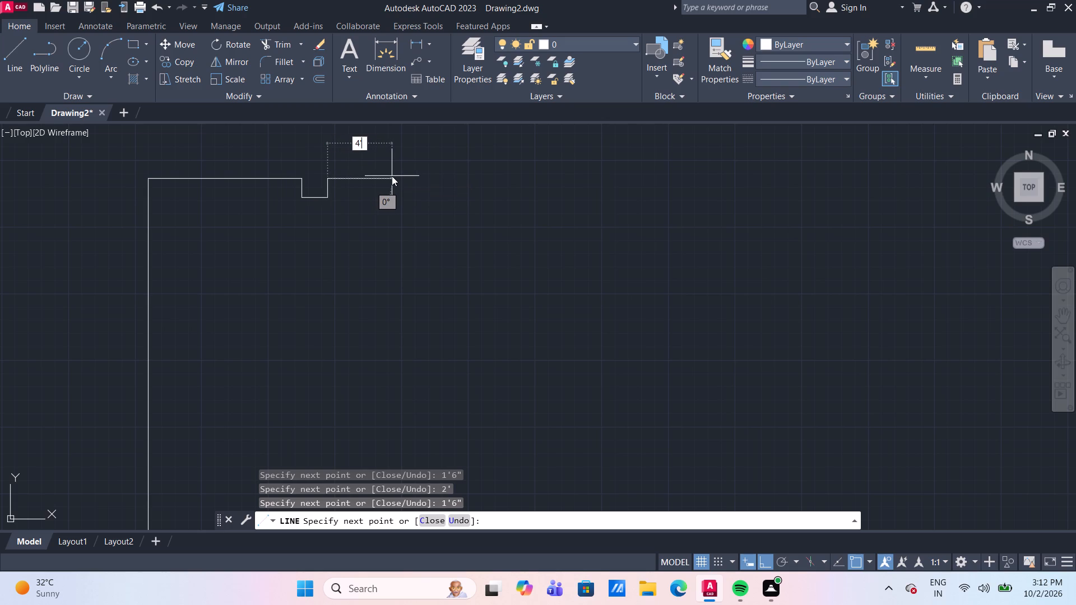
key(Return)
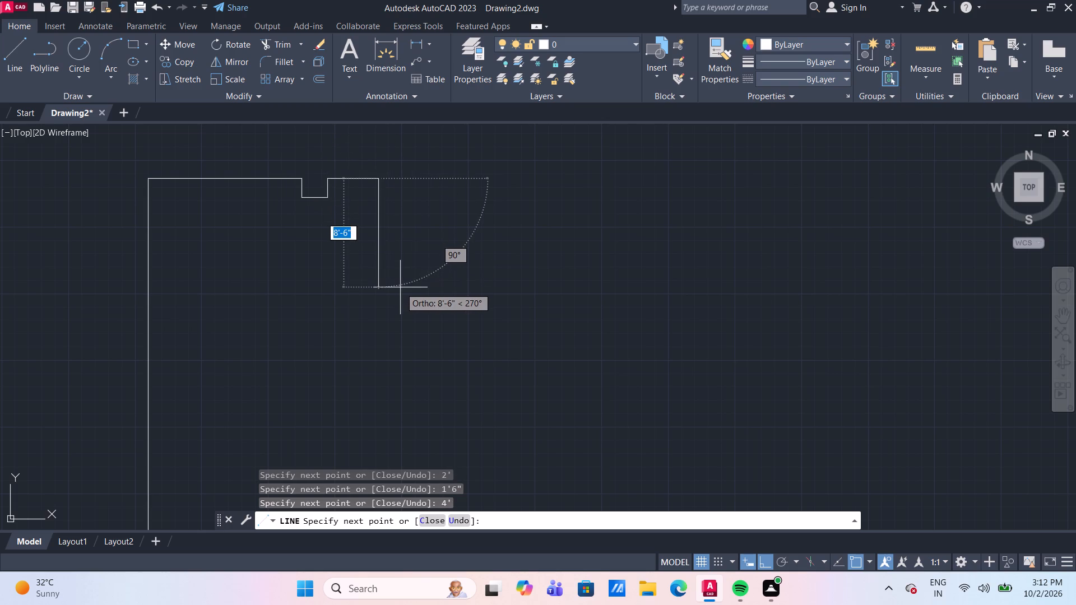
scroll(403, 289, down, 1)
middle_drag(399, 281, 344, 244)
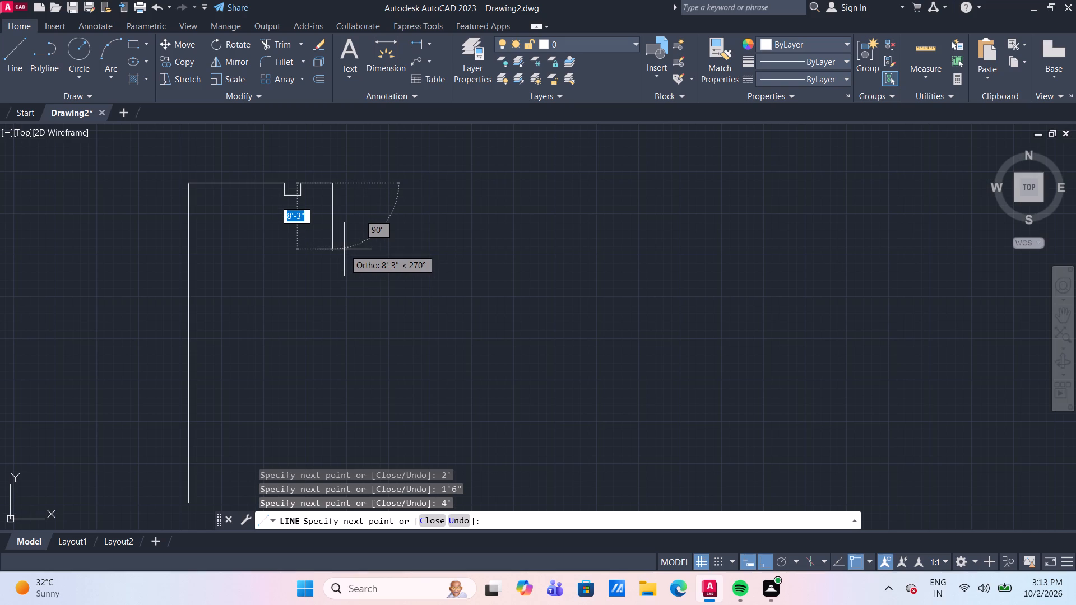
text(8')
key(Return)
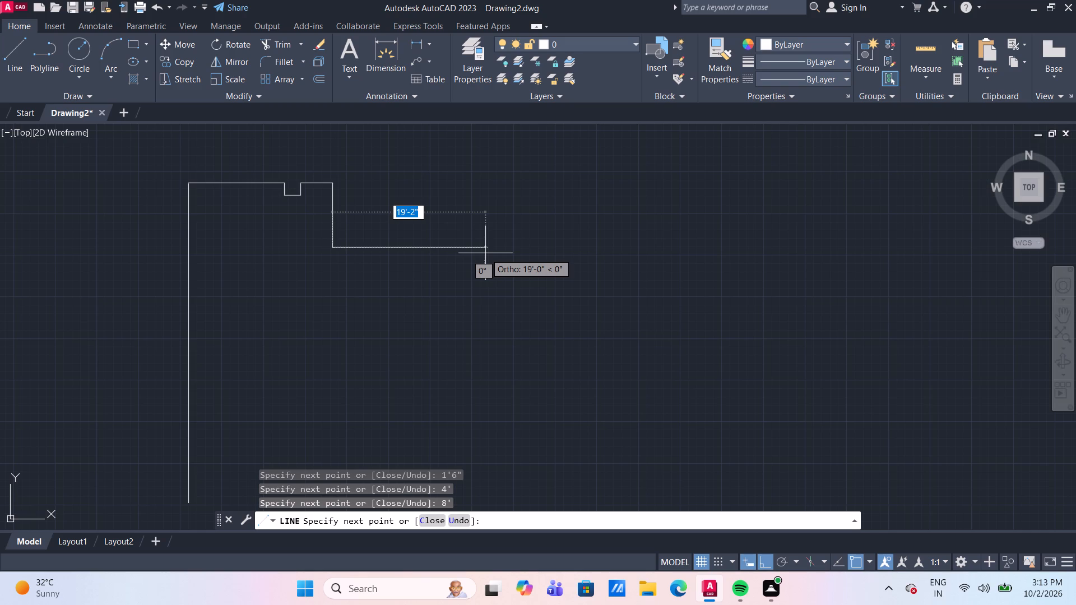
Continue the outline with a 20' segment to the right and a 10' segment down.
text(20')
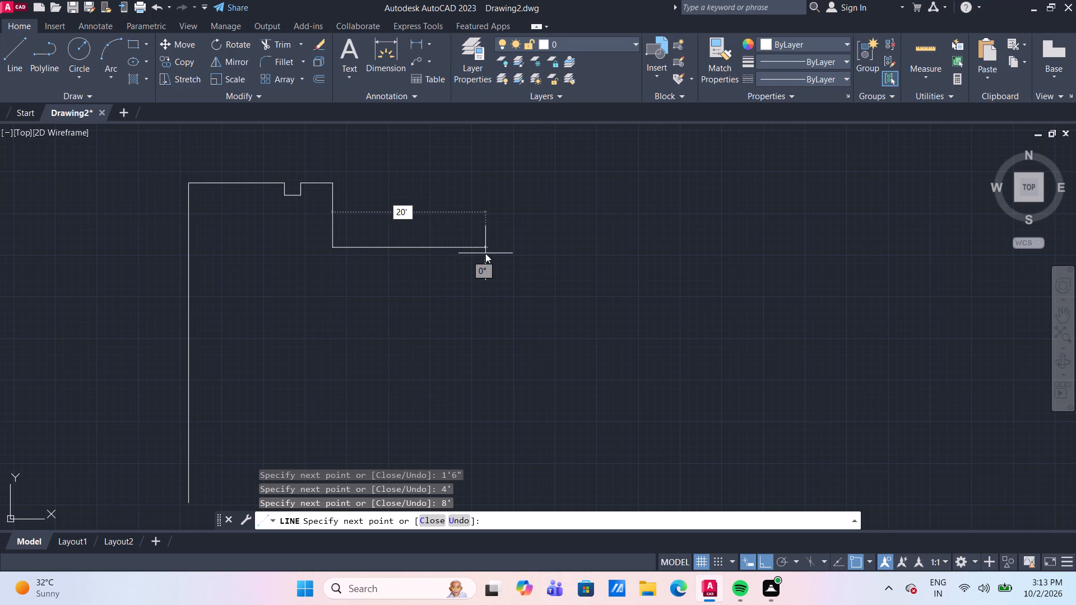
key(Return)
middle_drag(485, 374, 451, 324)
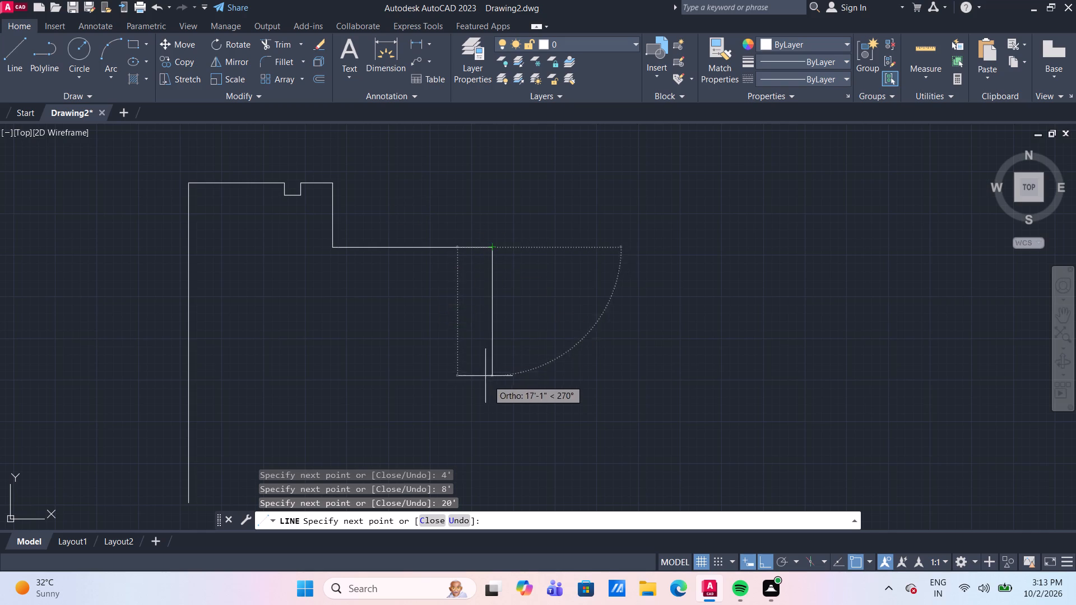
middle_drag(451, 324, 432, 294)
scroll(437, 296, down, 1)
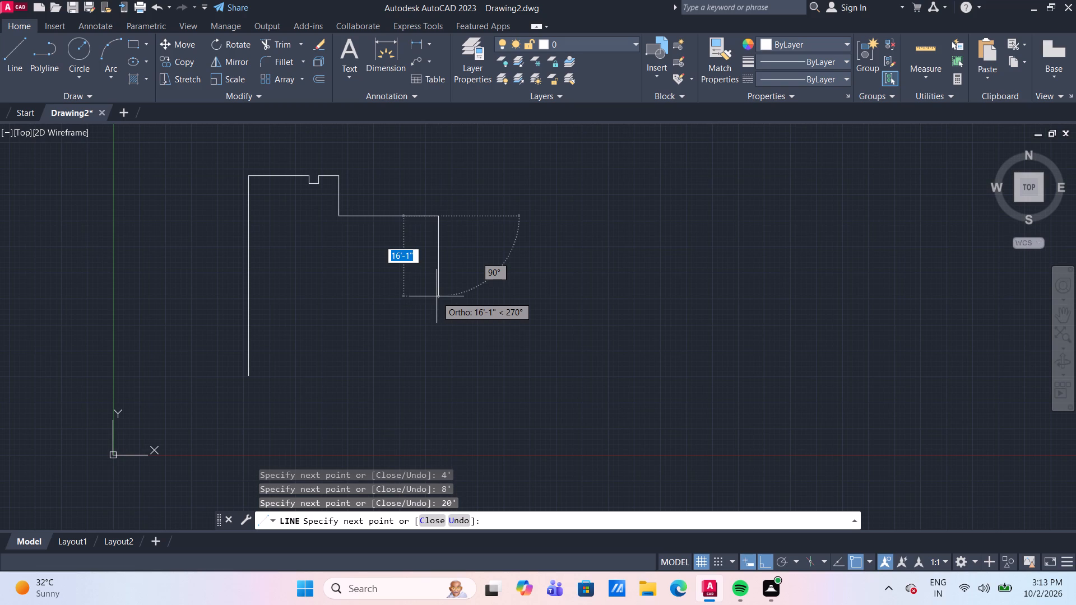
text(10)
key(apostrophe)
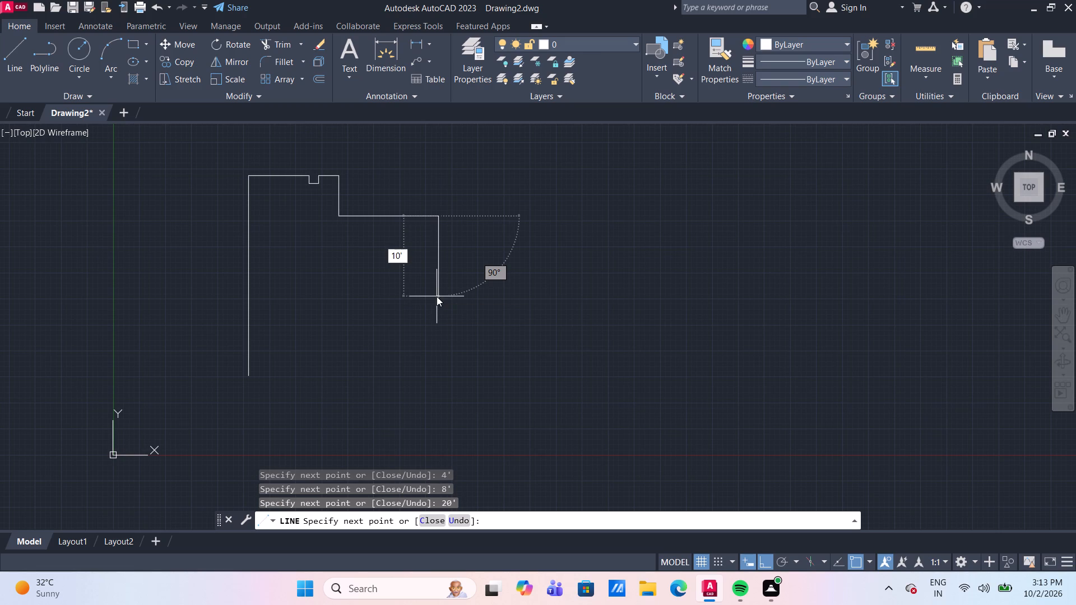
key(Return)
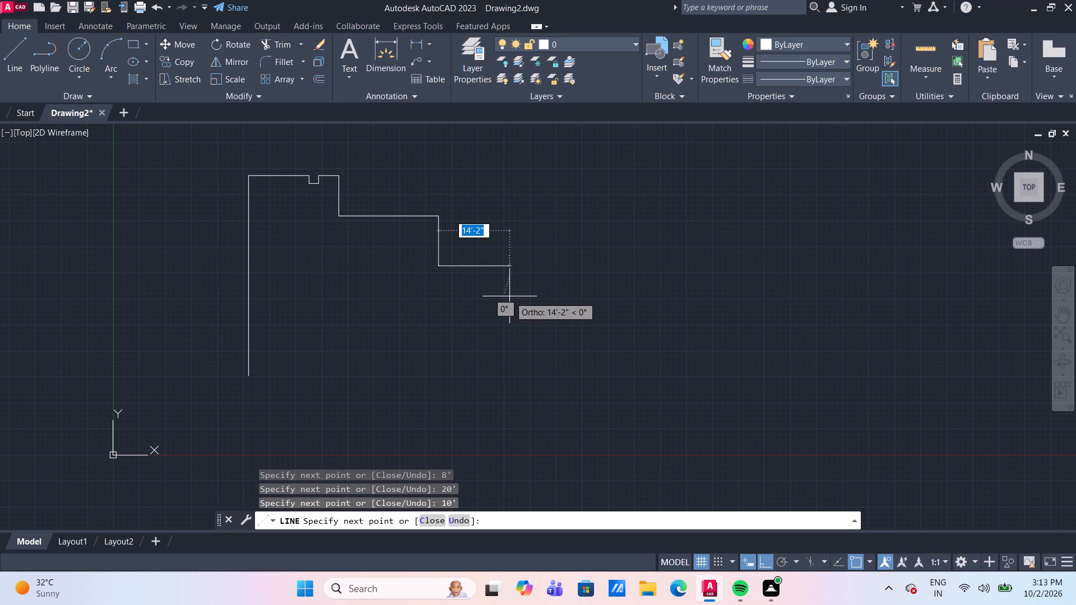
Continue the outline from the 10' segment with a 1' segment to the right and a 2' segment down.
scroll(508, 290, up, 1)
scroll(506, 289, down, 1)
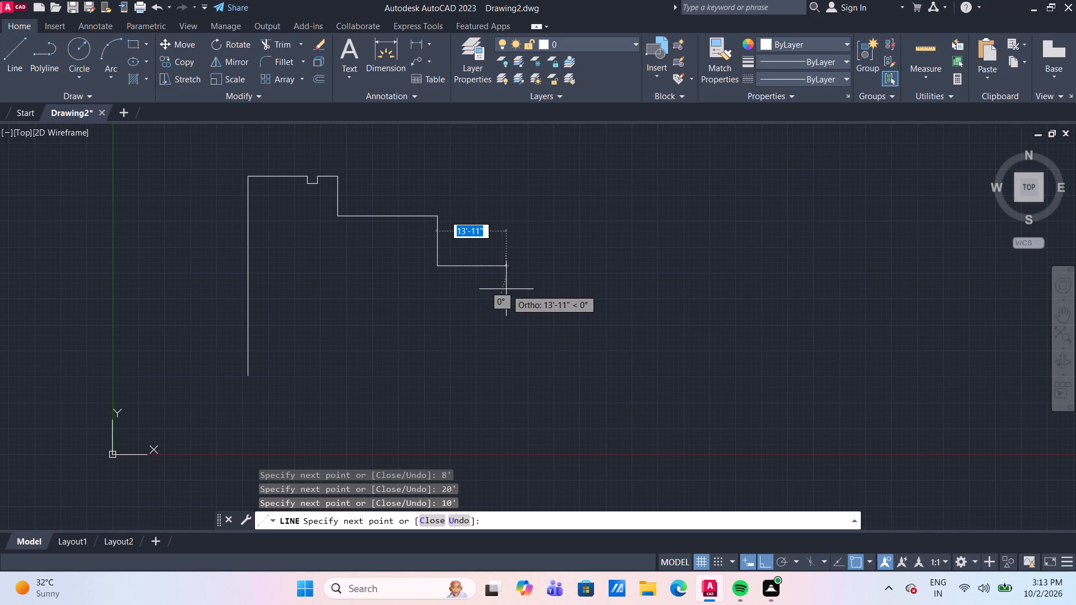
key(1)
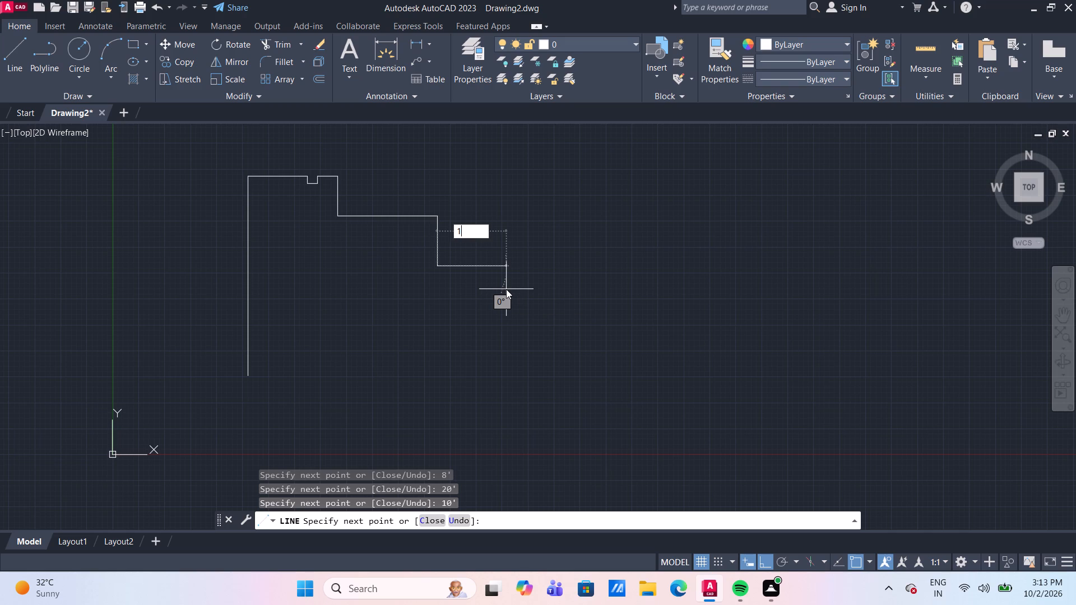
key(apostrophe)
key(Return)
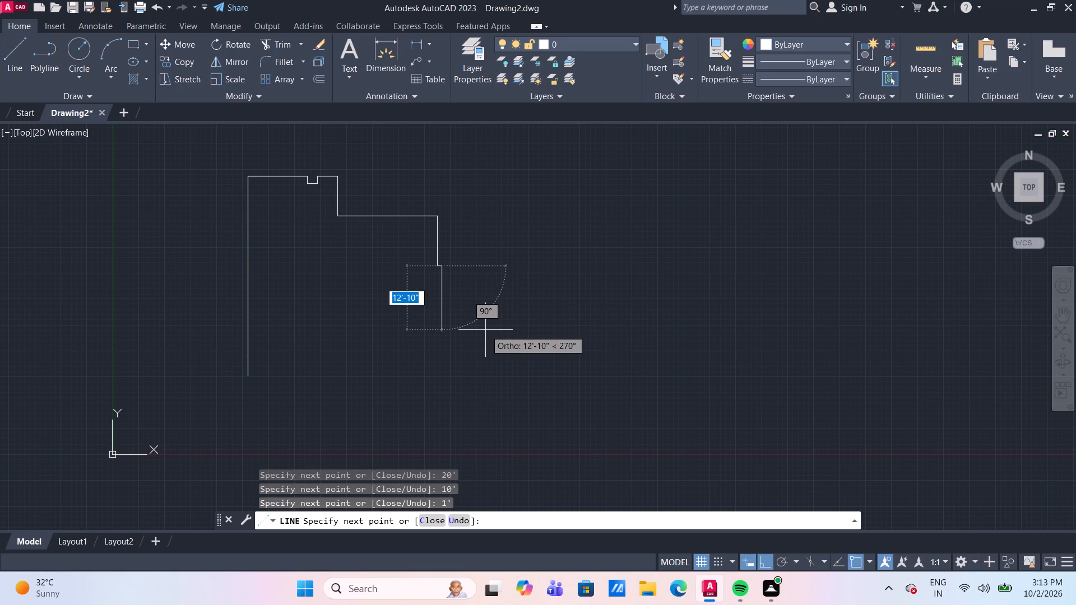
text(2')
key(Return)
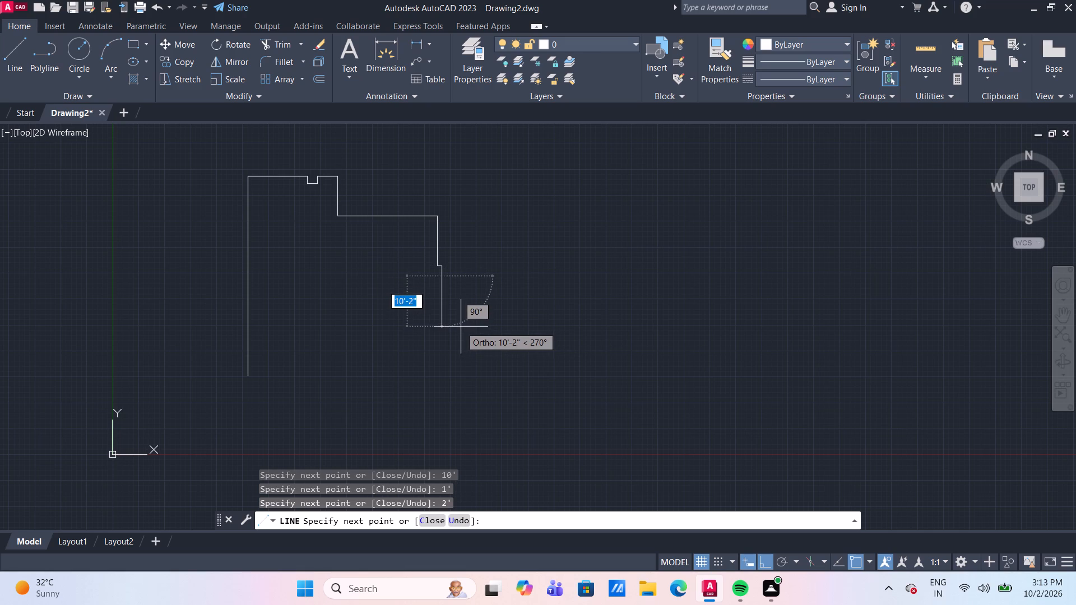
Close the room with a 21' segment to the left and a 12' segment up to the lower end of the 8' wall.
scroll(461, 327, up, 2)
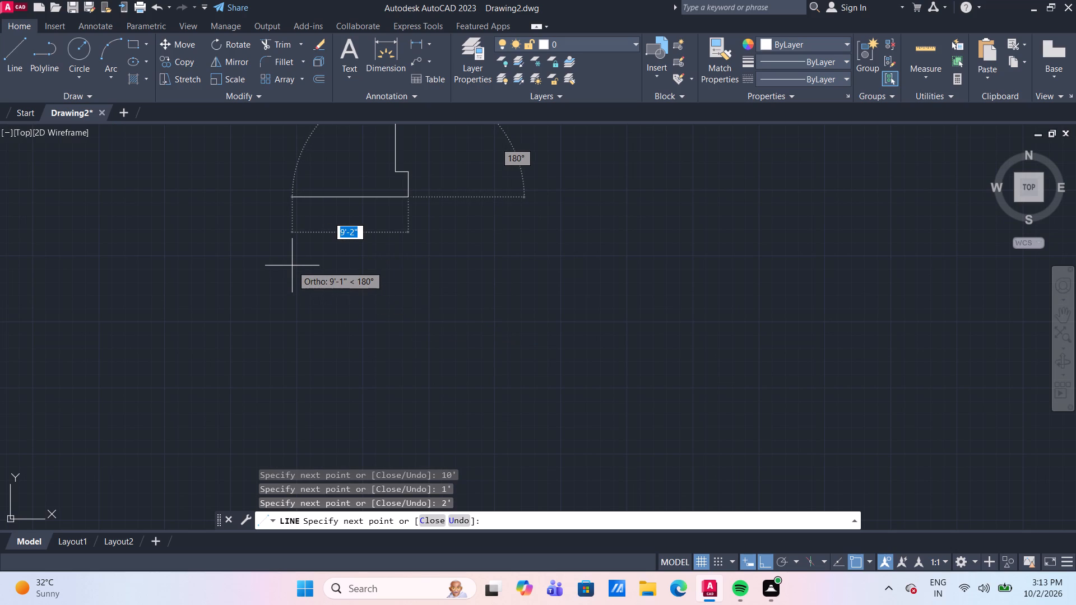
scroll(278, 260, down, 2)
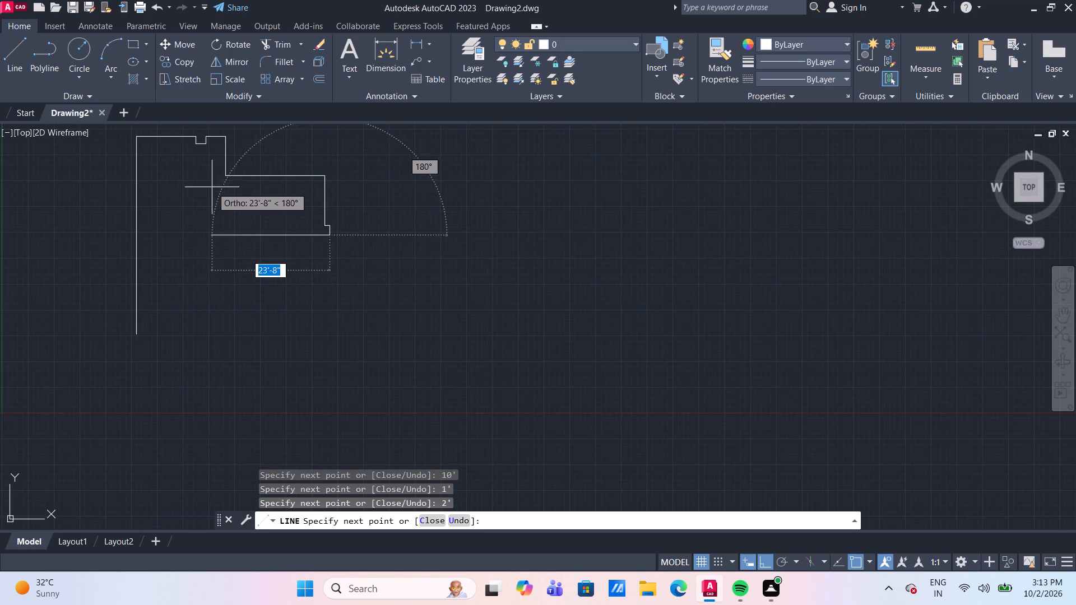
click(228, 239)
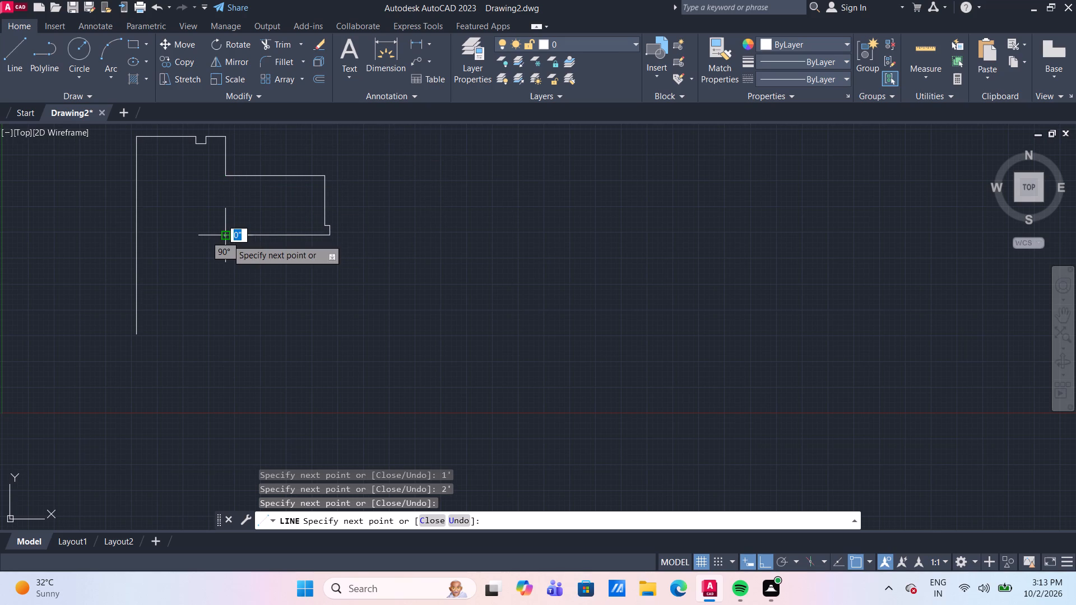
click(226, 176)
key(Return)
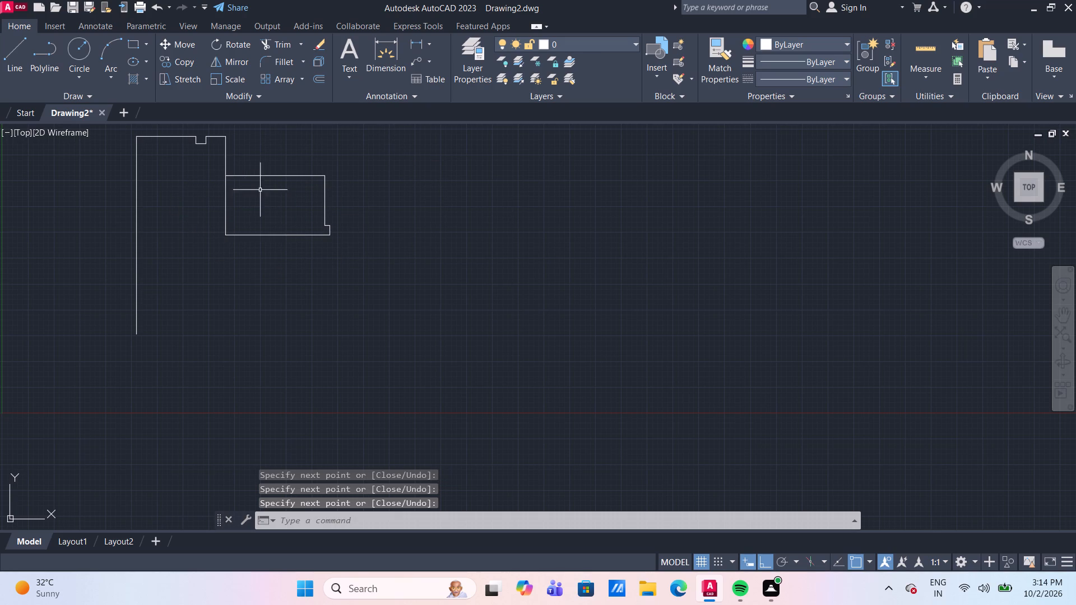
Offset the room's 21' bottom line 1' downward.
scroll(314, 264, up, 1)
middle_drag(309, 263, 298, 259)
scroll(298, 259, down, 1)
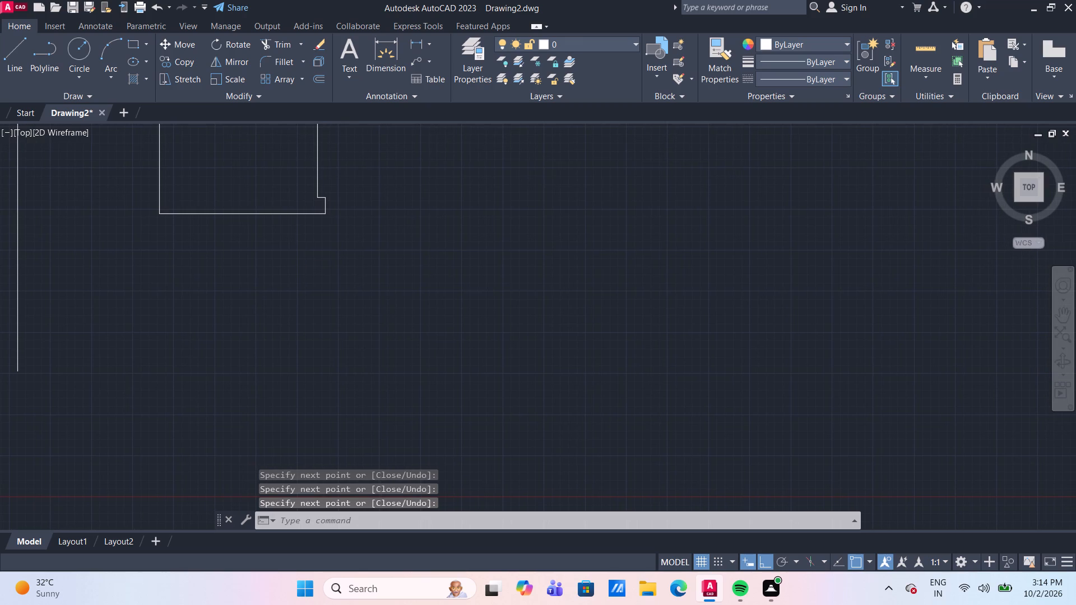
key(o)
key(Return)
key(Return)
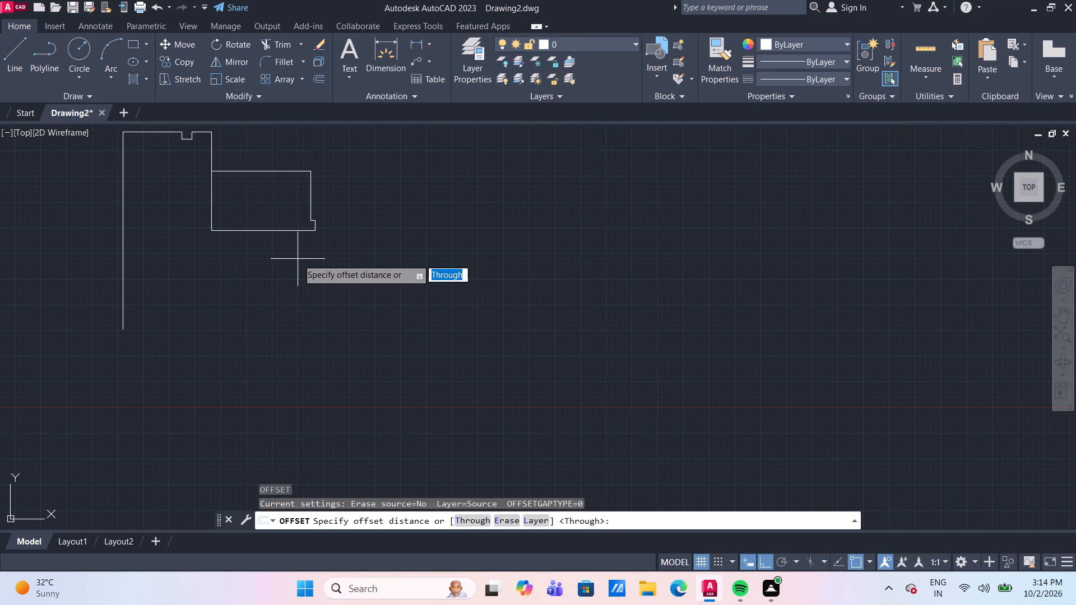
click(286, 230)
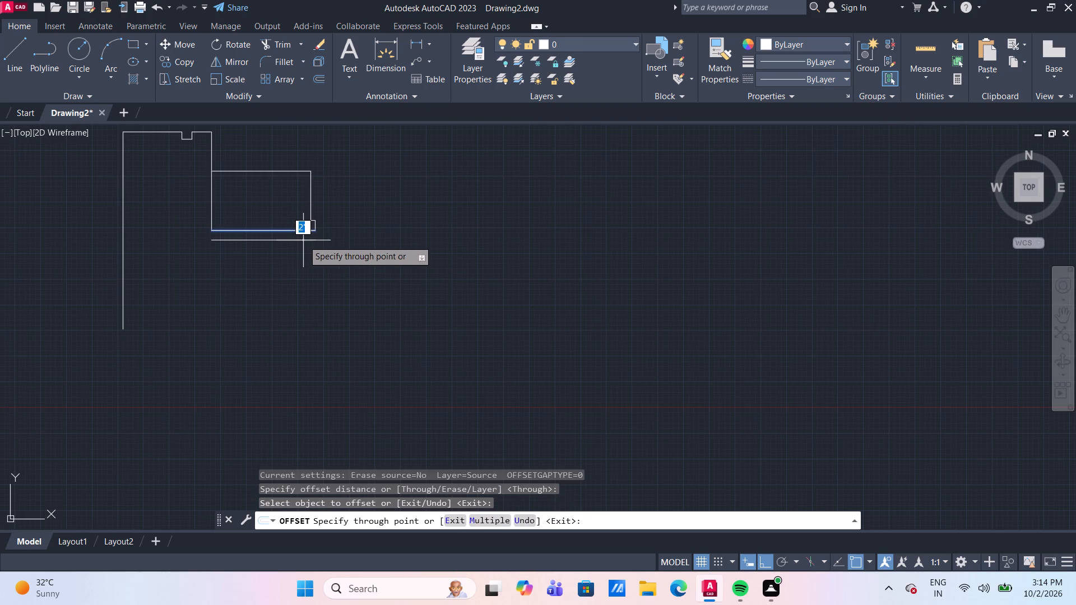
text(1')
key(Return)
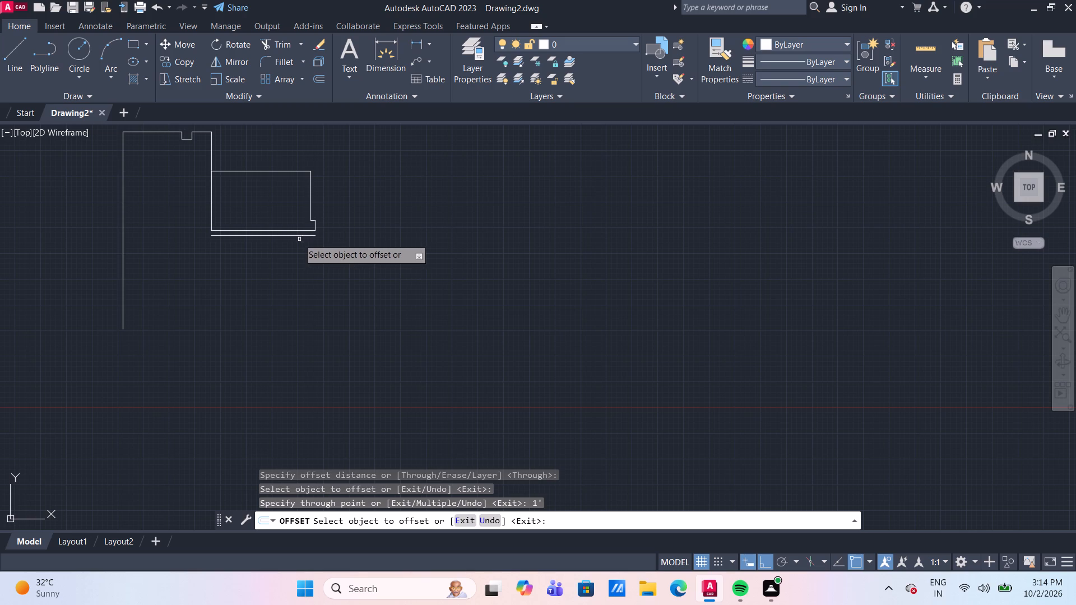
click(293, 236)
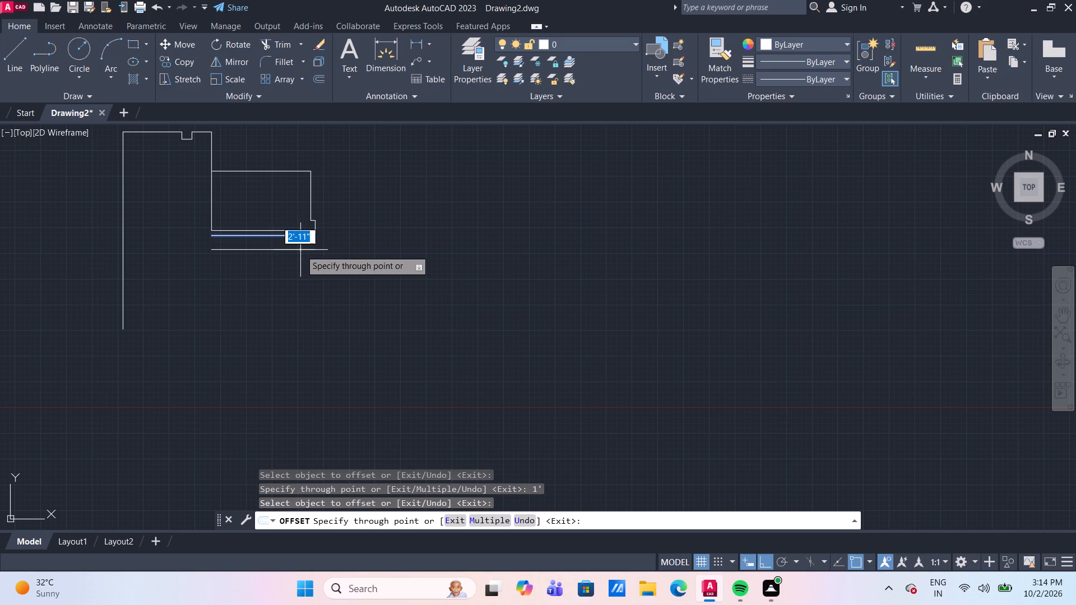
key(Escape)
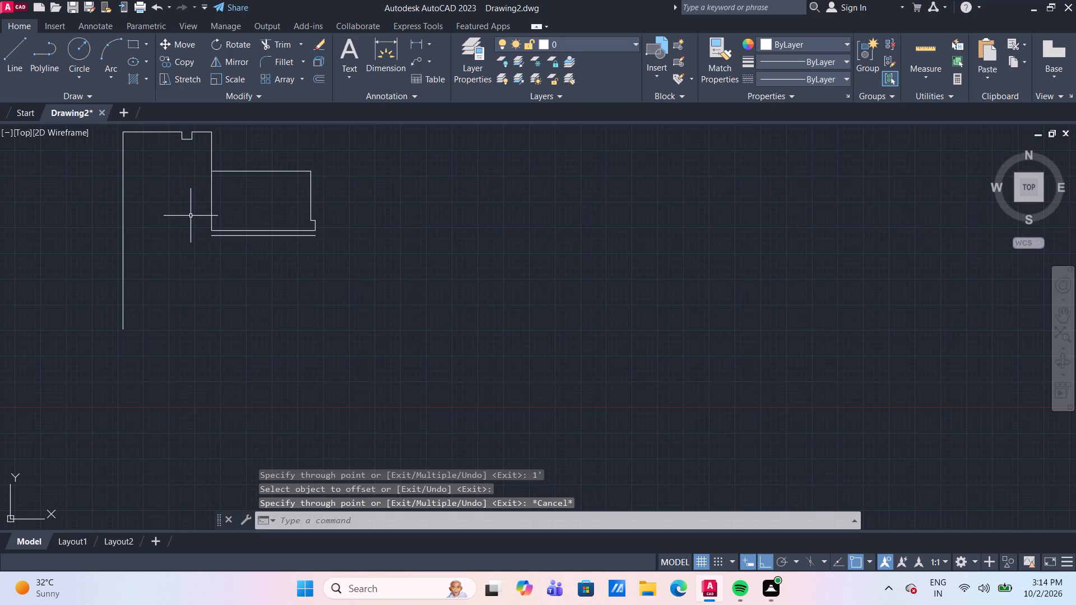
Draw a 10' line downward from the offset line, starting directly below the room's 10' right wall.
key(l)
key(Return)
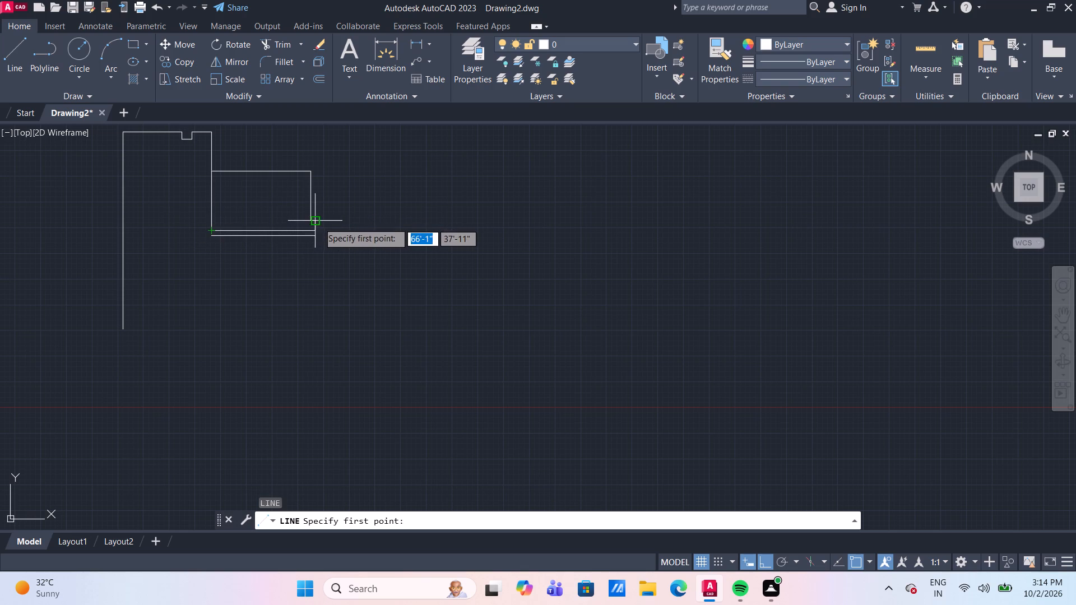
scroll(313, 220, up, 2)
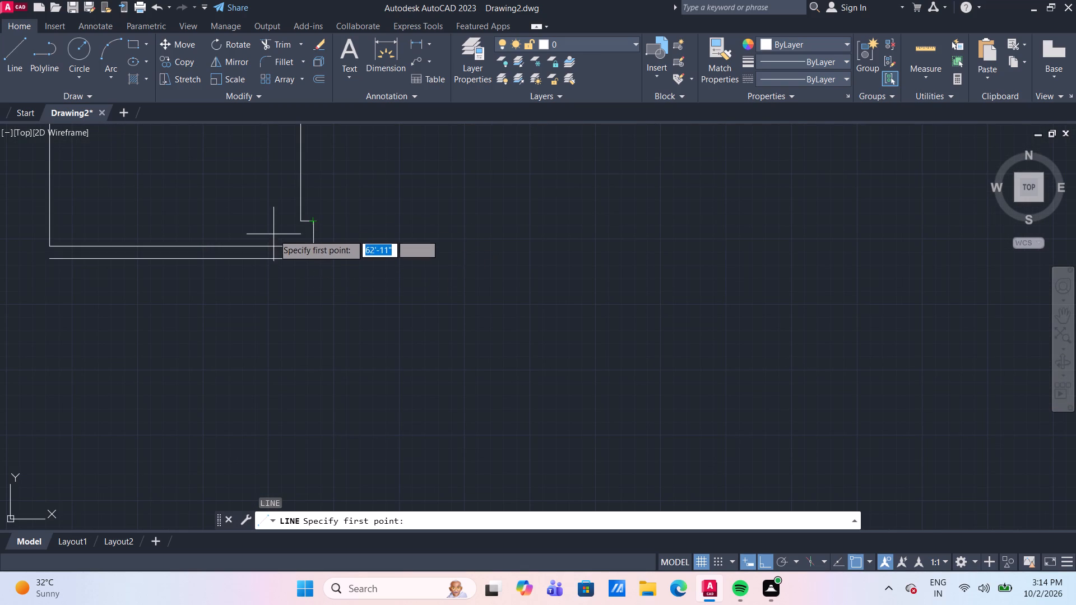
scroll(331, 238, up, 3)
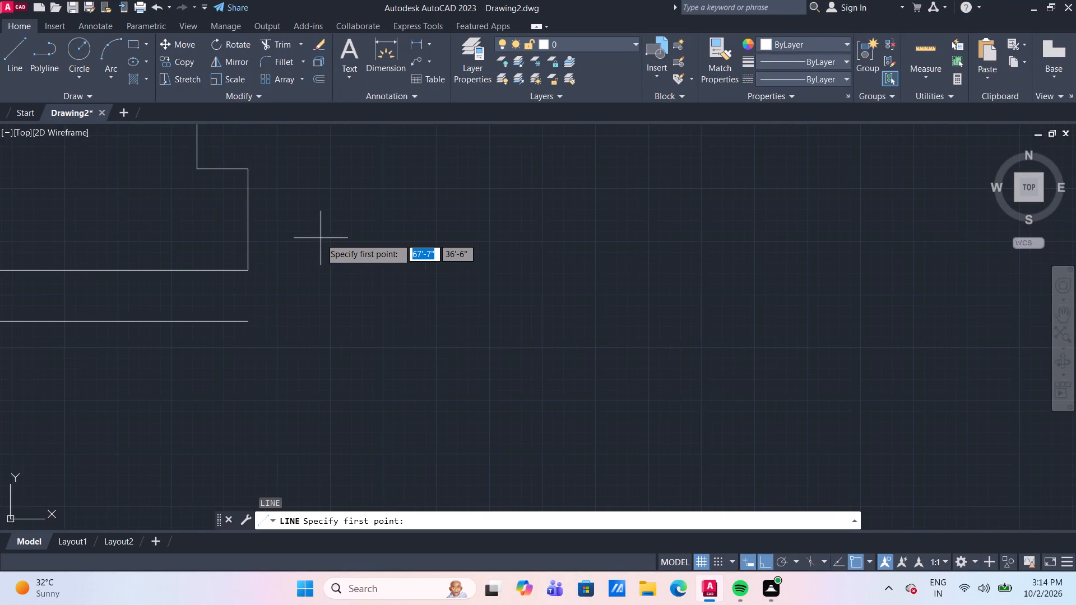
scroll(317, 238, down, 2)
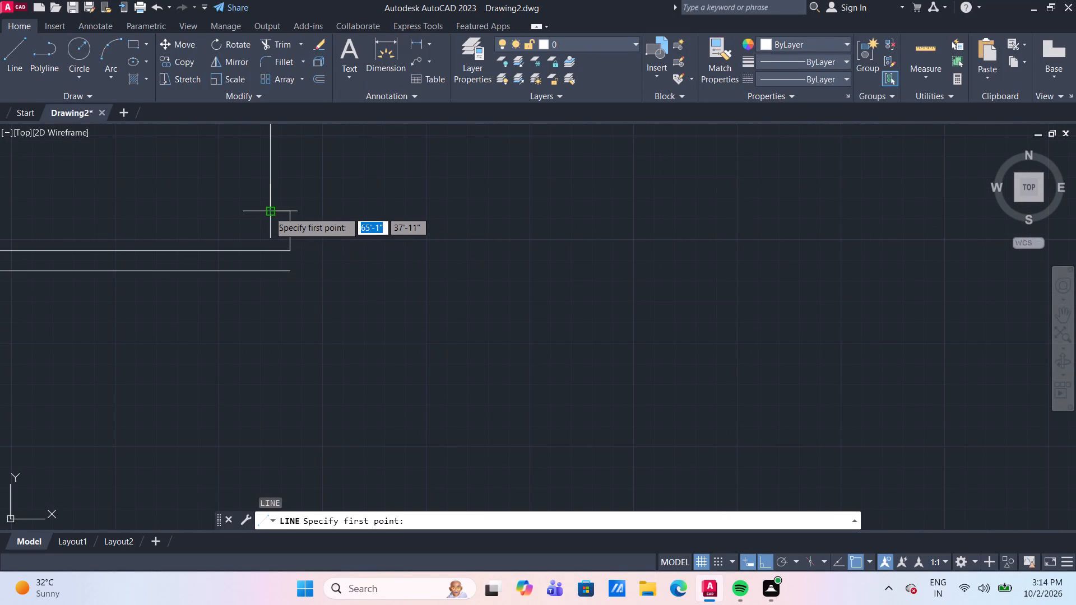
click(270, 270)
scroll(303, 330, down, 2)
middle_drag(310, 331, 326, 301)
scroll(317, 318, down, 1)
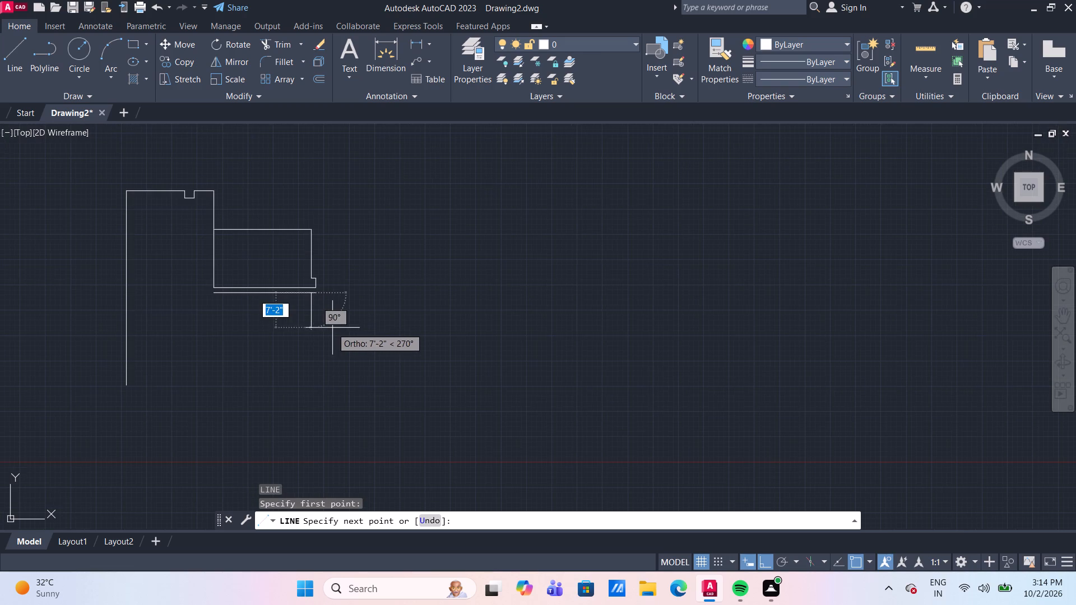
scroll(335, 341, down, 1)
middle_drag(307, 346, 335, 266)
scroll(333, 265, up, 1)
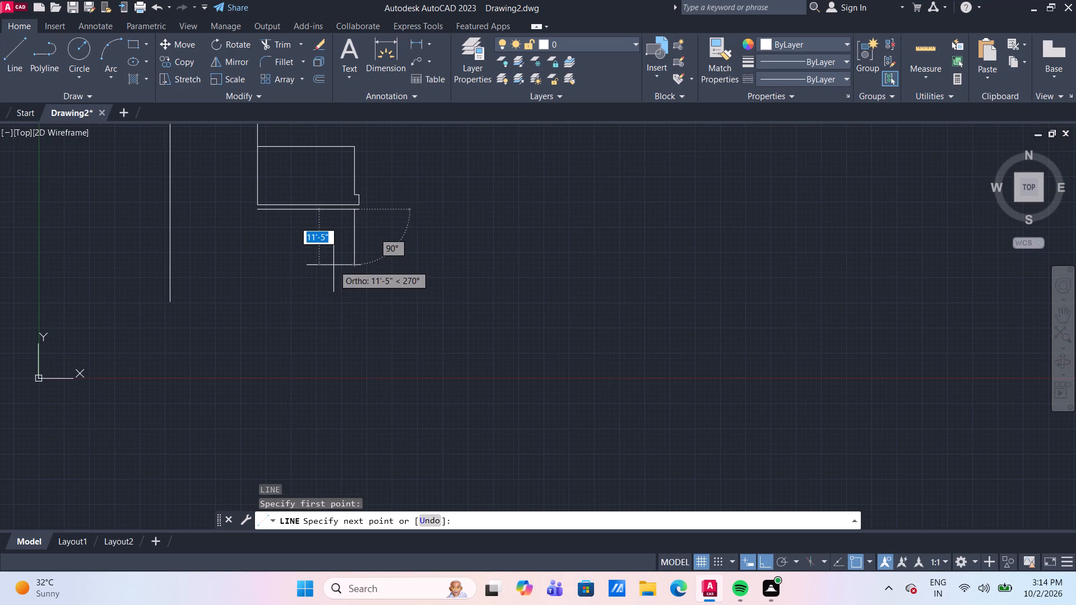
middle_drag(333, 265, 277, 296)
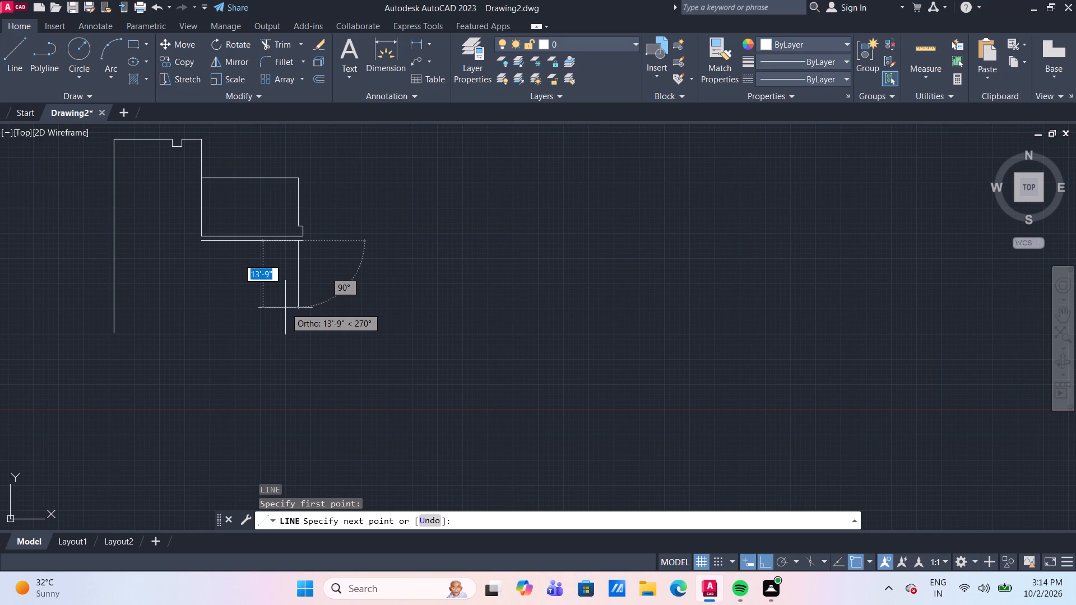
text(10')
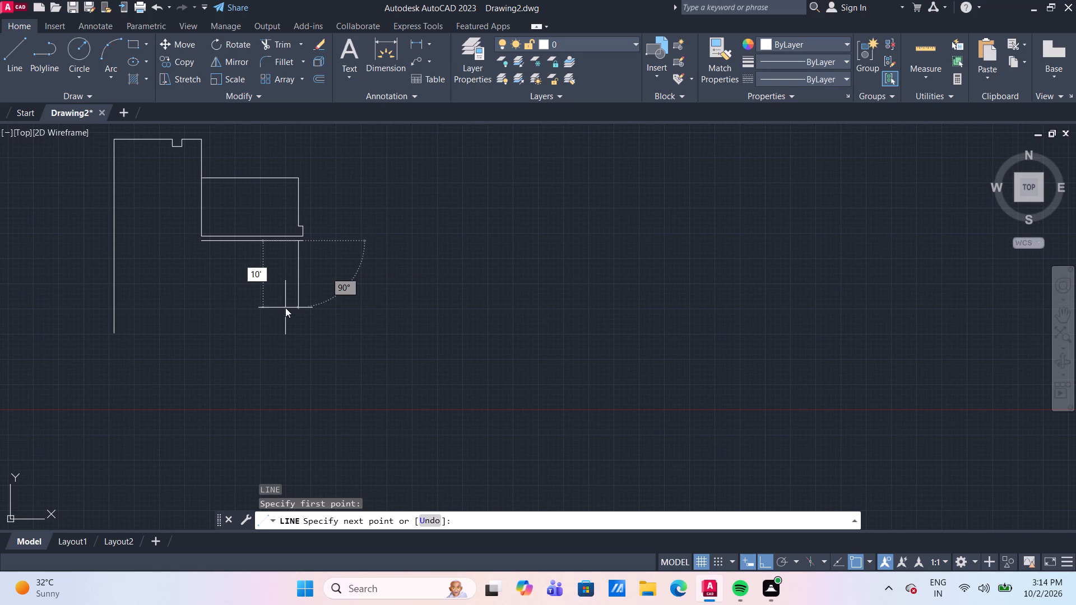
key(Return)
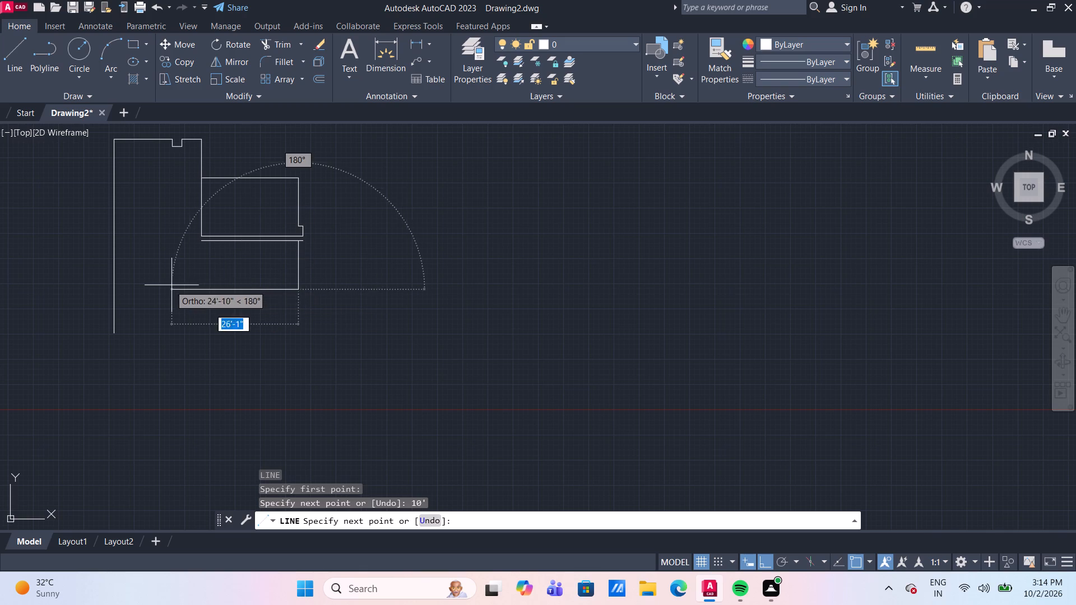
Continue with a 20' segment to the left, aligned with the room's left wall, and a segment about 9'8" down.
scroll(224, 286, up, 1)
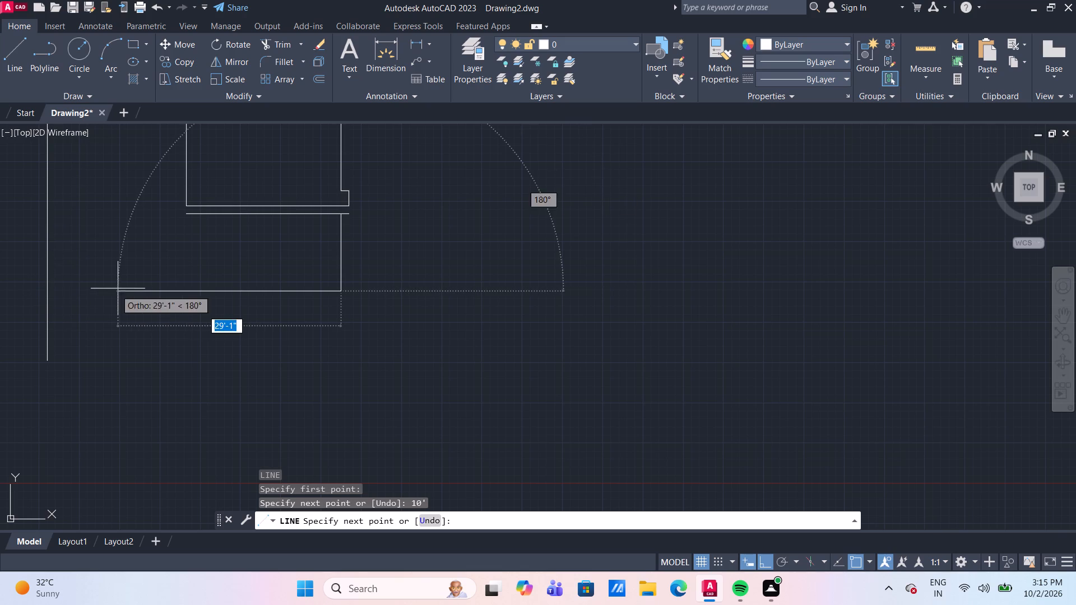
scroll(169, 285, down, 1)
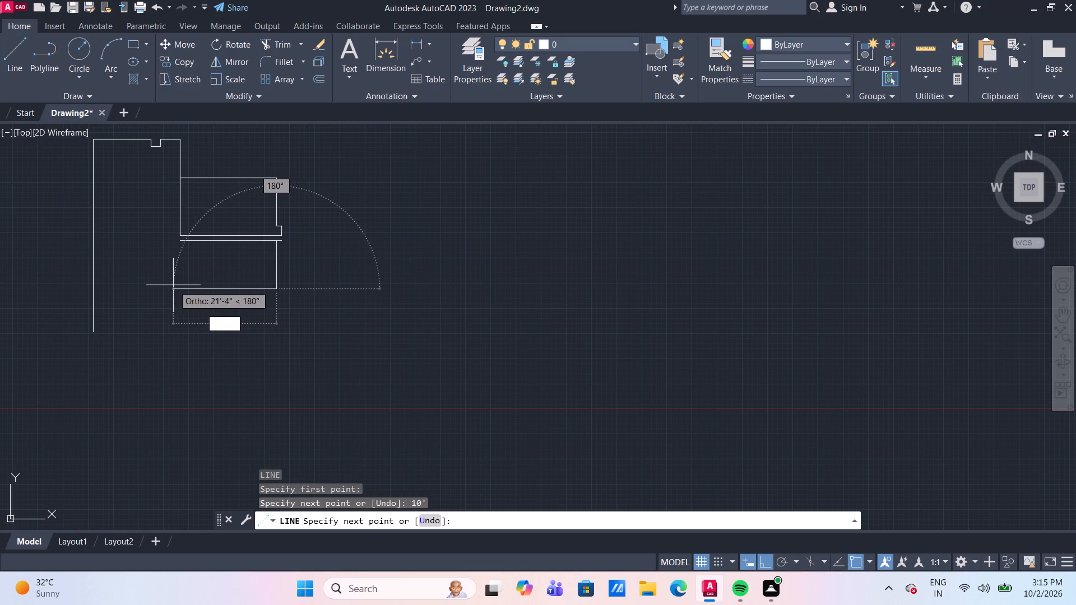
scroll(174, 286, up, 1)
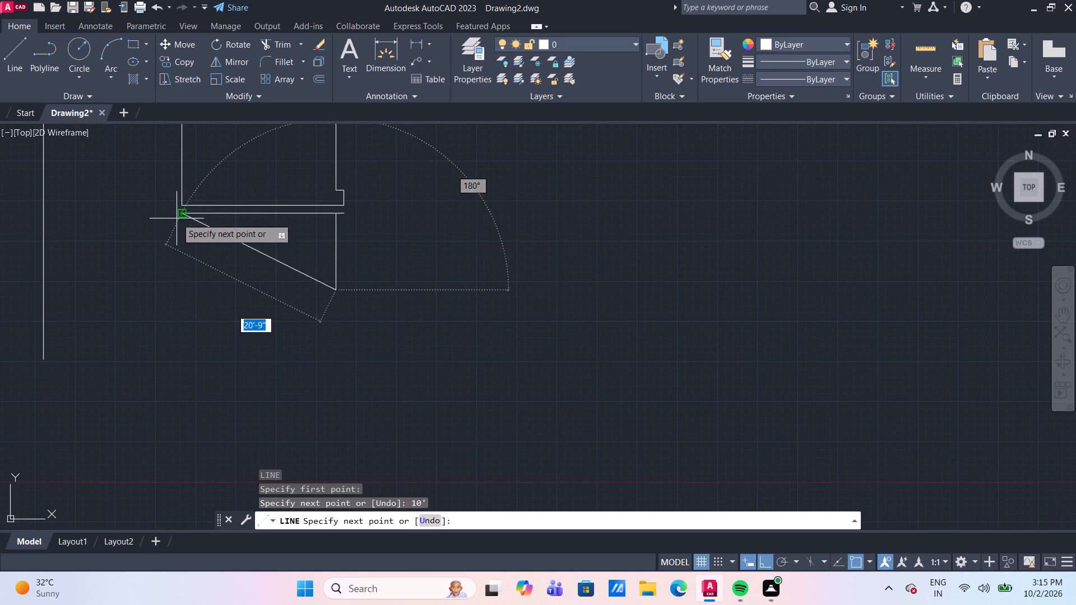
click(183, 287)
scroll(181, 293, down, 2)
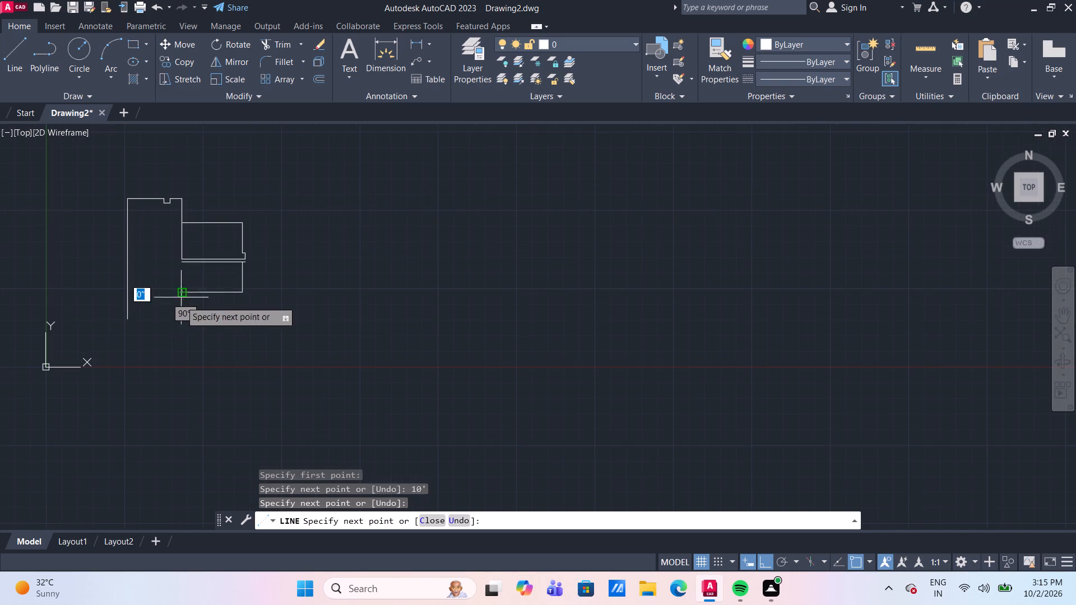
scroll(178, 323, up, 2)
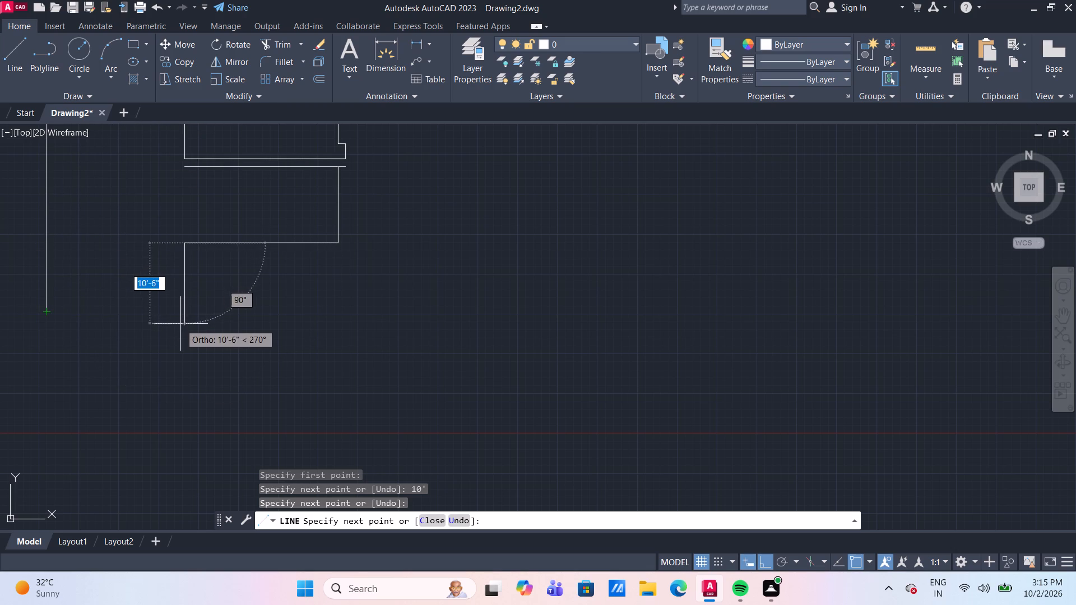
scroll(182, 325, down, 1)
middle_drag(184, 325, 212, 325)
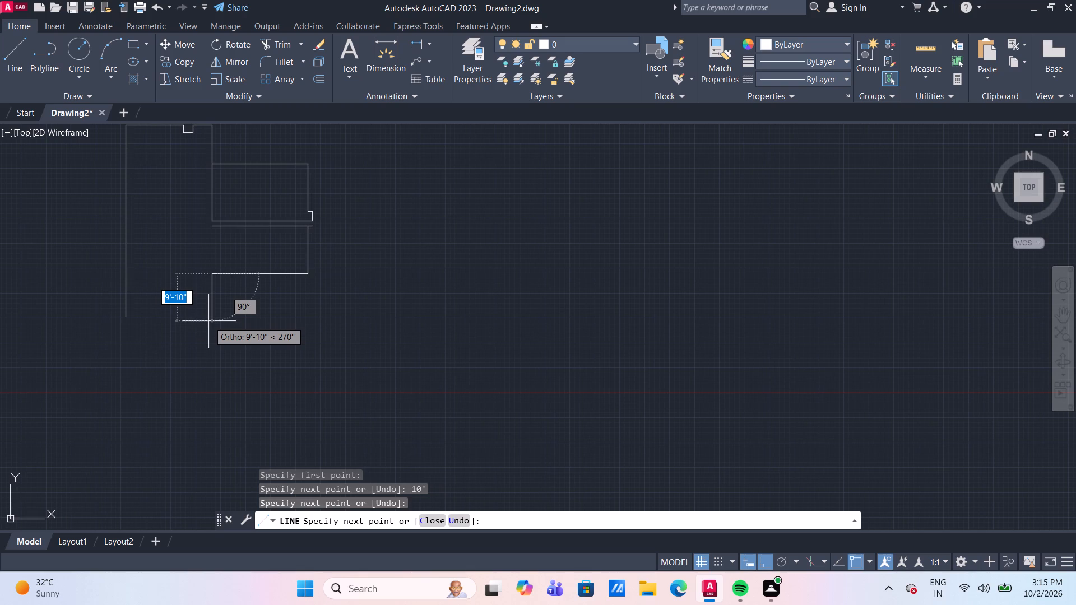
click(208, 320)
key(Escape)
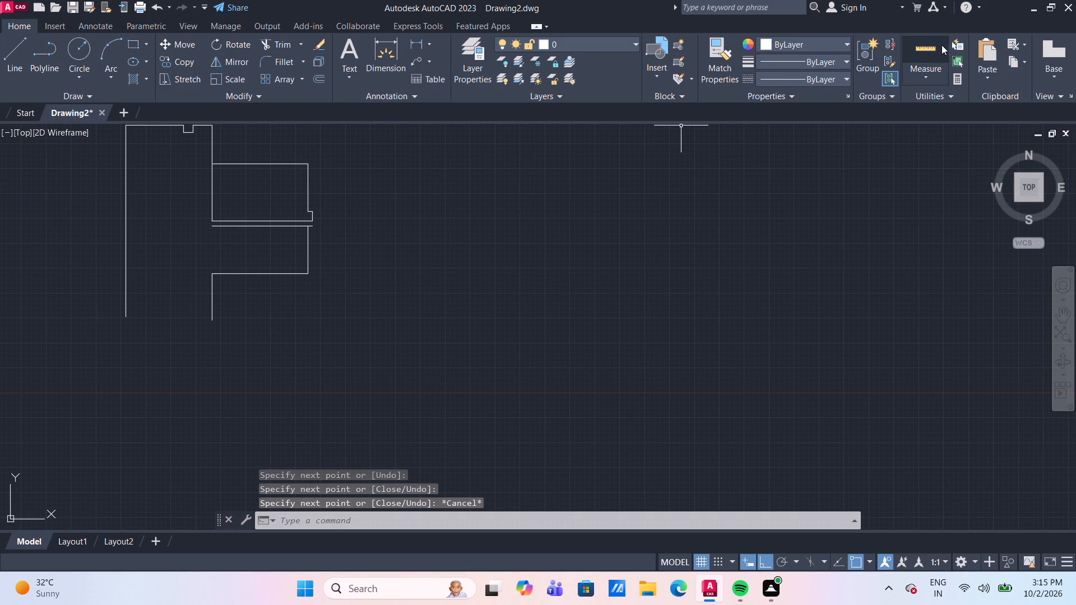
Quick-measure the lengths of the last horizontal segment and the downward segment.
click(924, 55)
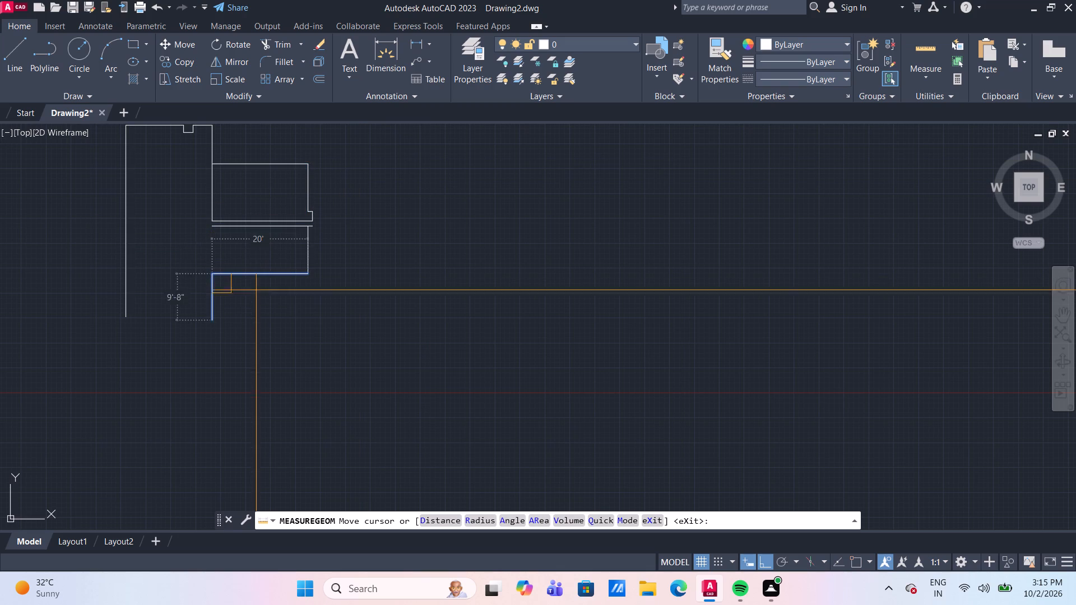
key(Escape)
Offset the lower room's 20' bottom line 2' downward.
scroll(249, 299, up, 1)
middle_drag(250, 302, 245, 312)
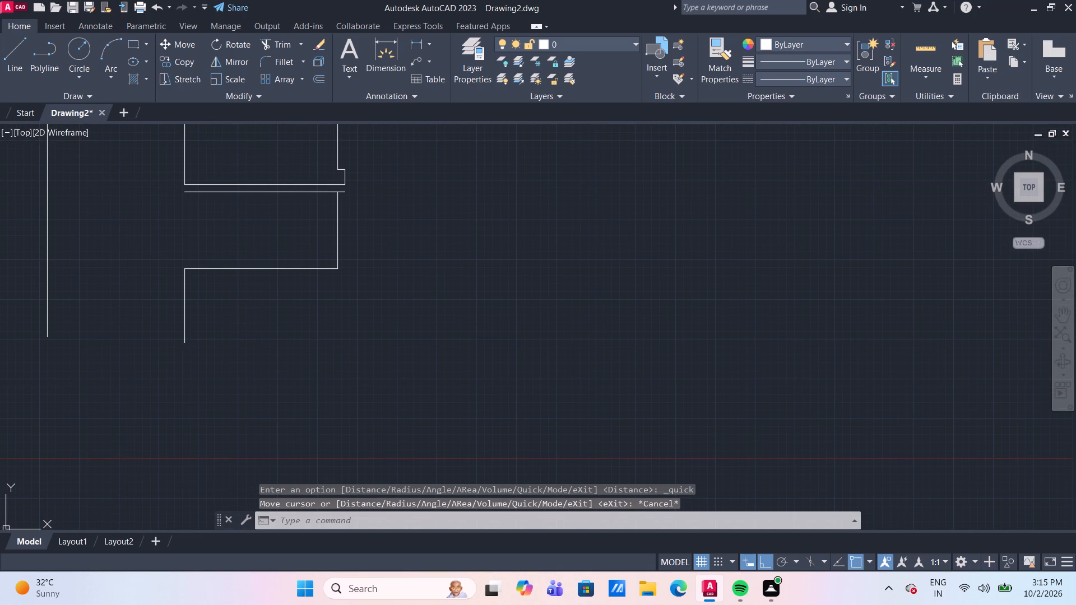
key(o)
key(Return)
key(Return)
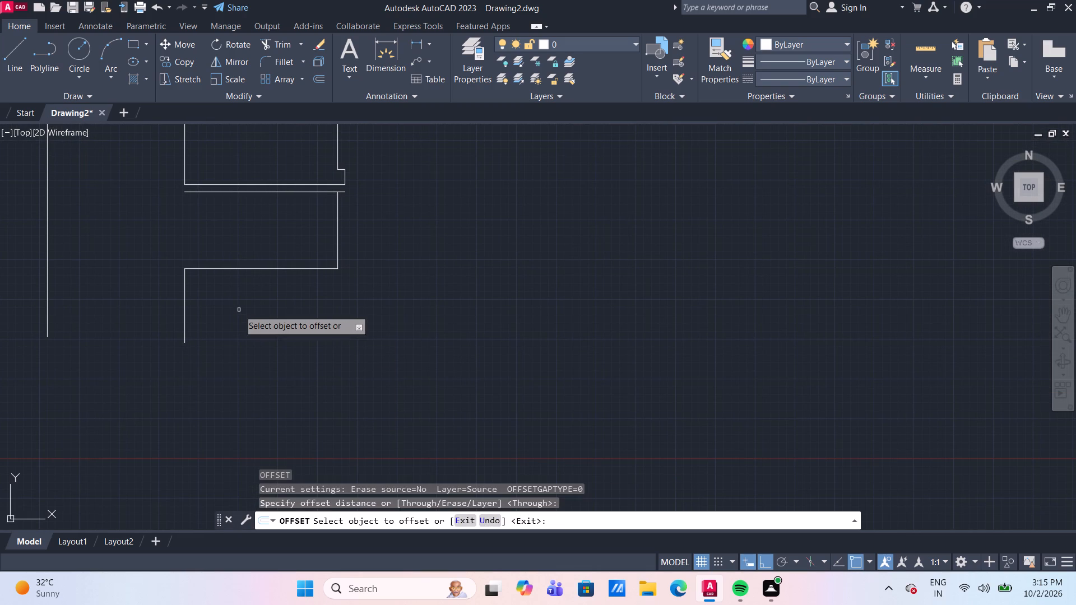
click(261, 268)
text(2')
key(Return)
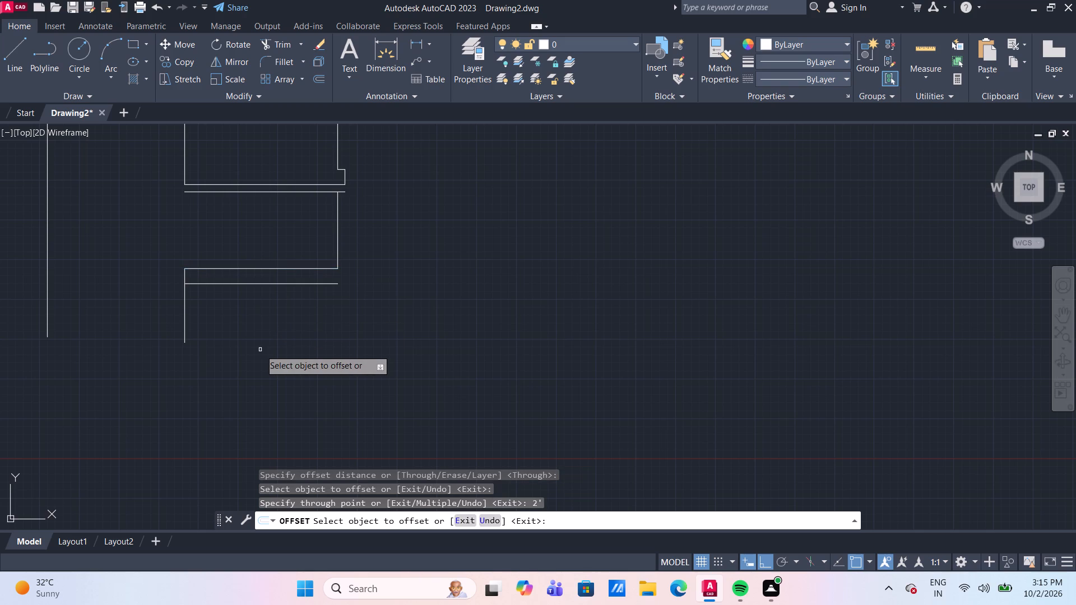
key(Escape)
Extend the lower room's right wall down to the 2' offset line and trim away the original bottom line.
text(TR)
key(Return)
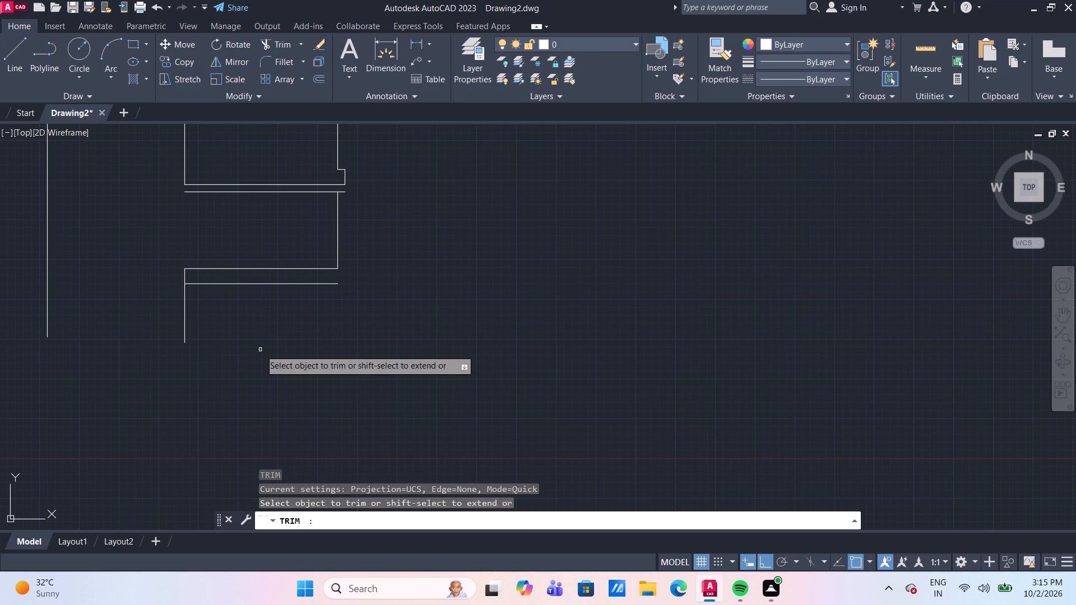
shift+click(335, 257)
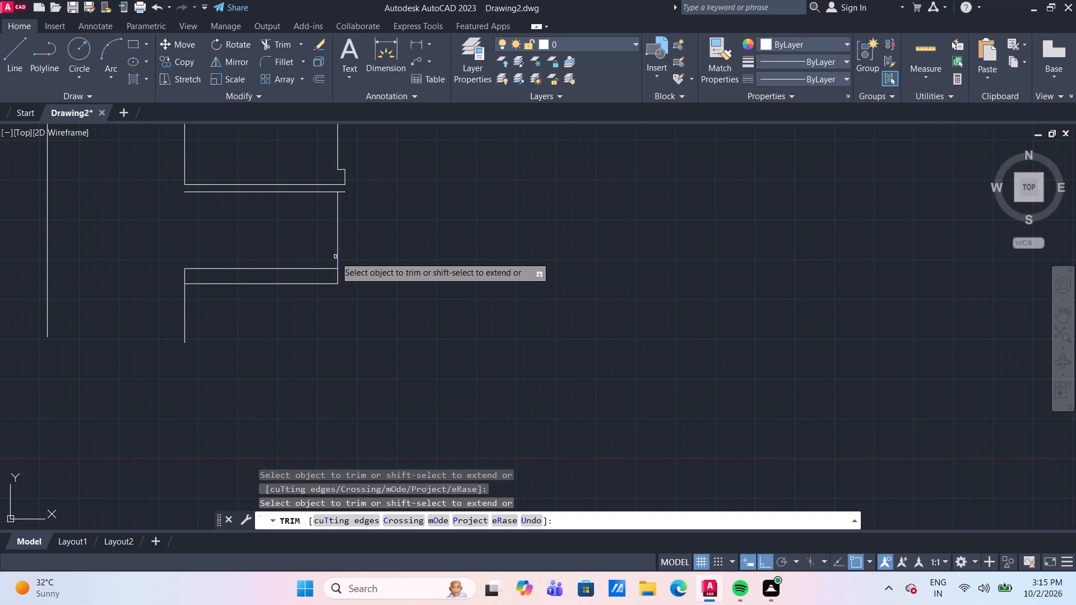
click(328, 267)
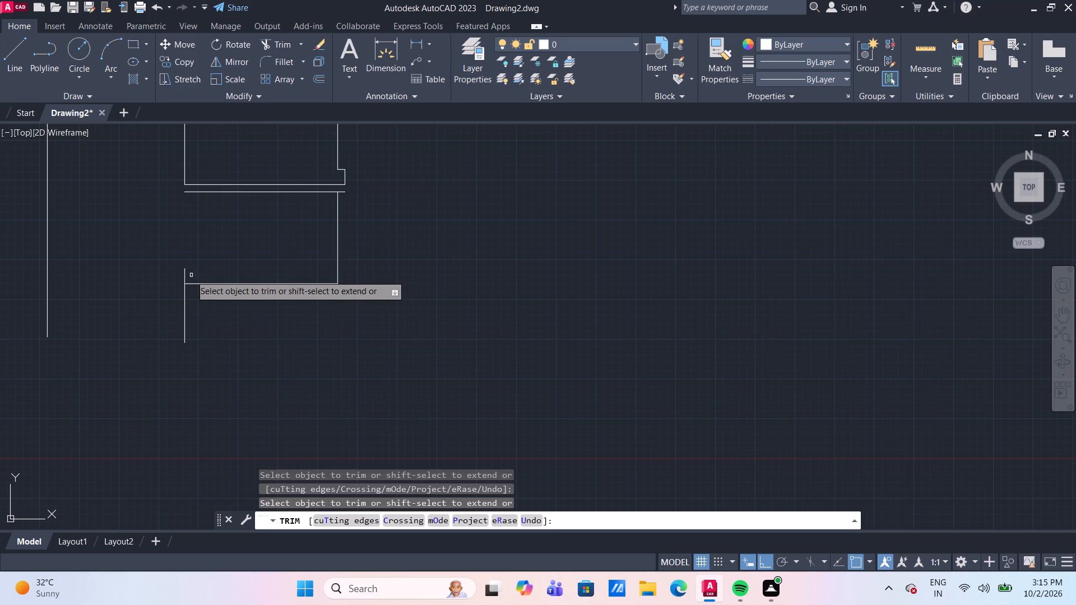
Extend the left wall up across the gap between the two rooms, and the upper room's short jog line across to it.
shift+click(182, 276)
shift+click(190, 275)
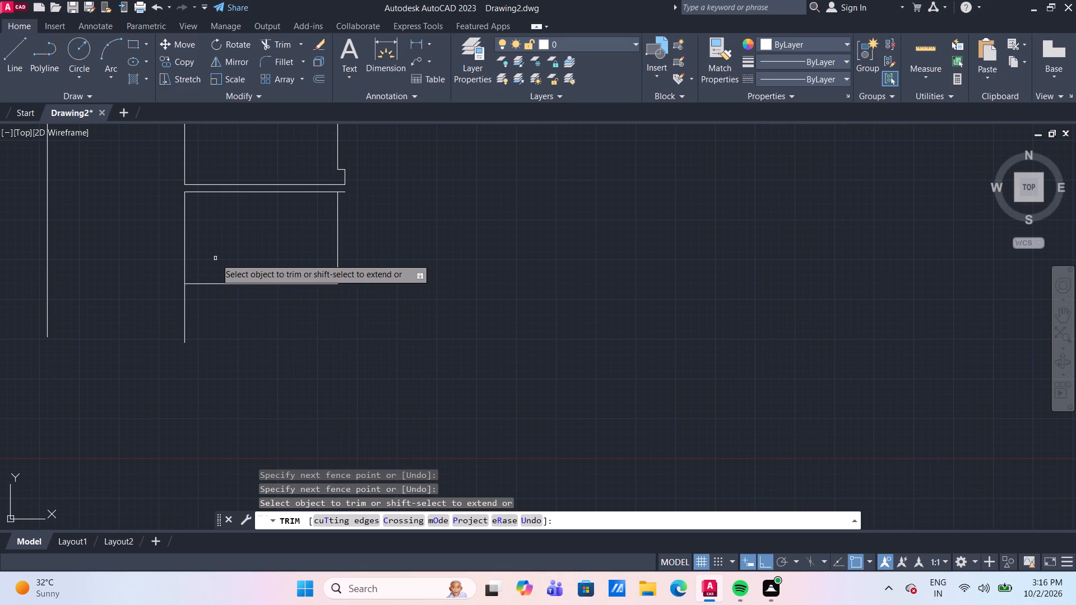
middle_drag(261, 209, 296, 286)
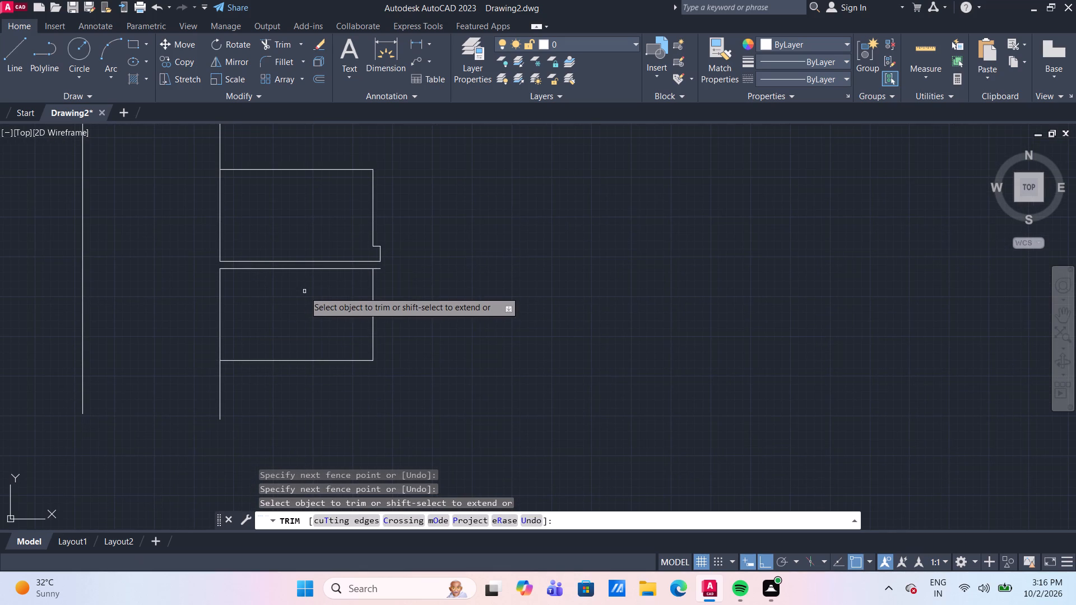
scroll(291, 296, up, 2)
middle_drag(370, 273, 346, 317)
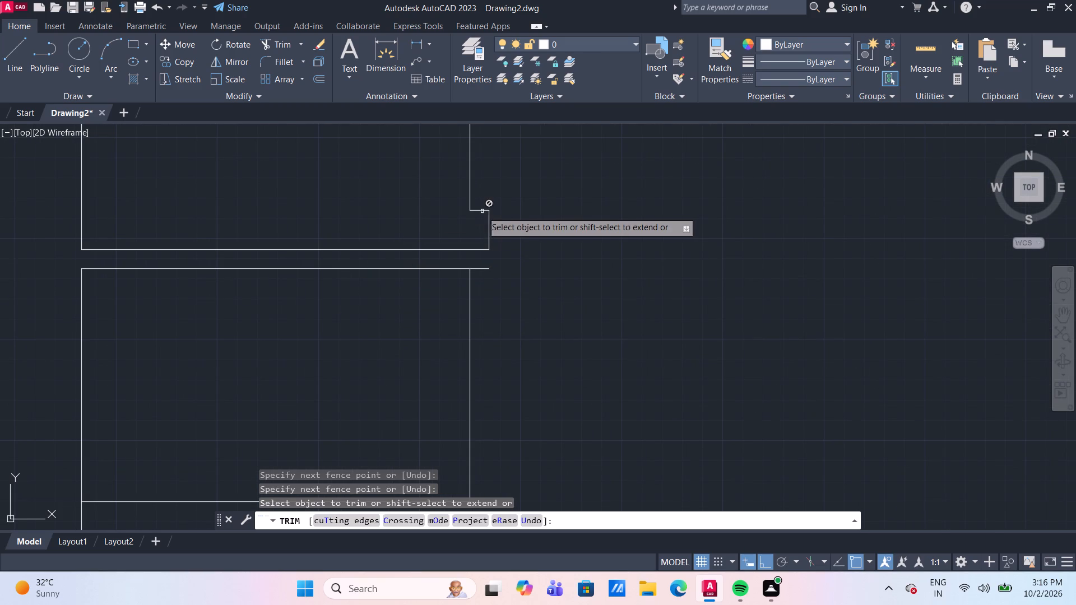
shift+click(477, 210)
scroll(306, 276, down, 2)
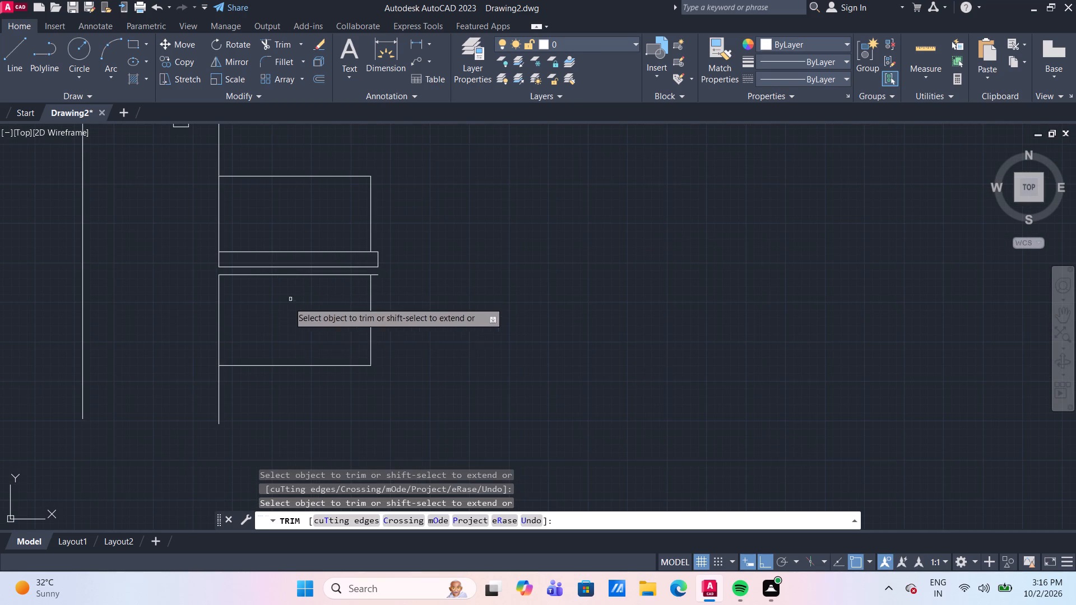
middle_drag(271, 325, 299, 331)
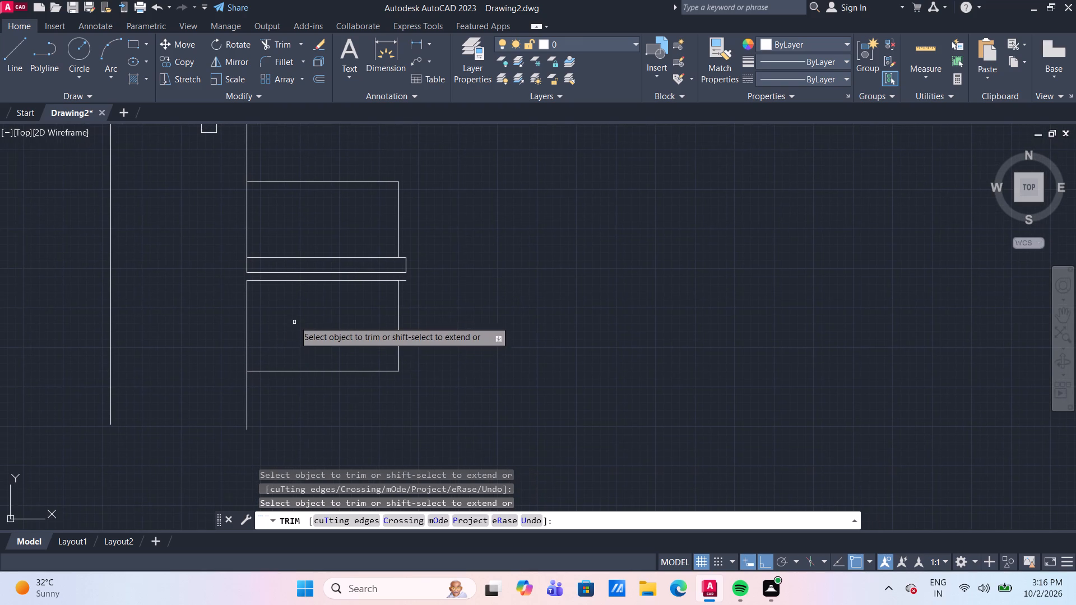
scroll(285, 288, up, 1)
middle_drag(287, 292, 310, 350)
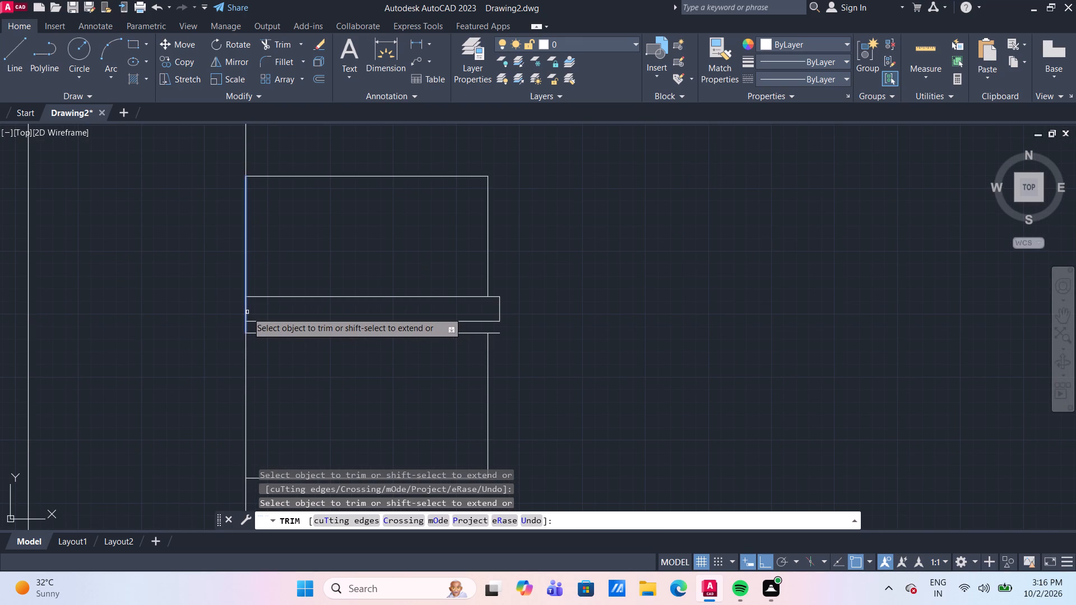
shift+click(247, 312)
scroll(440, 212, down, 1)
middle_drag(438, 212, 401, 250)
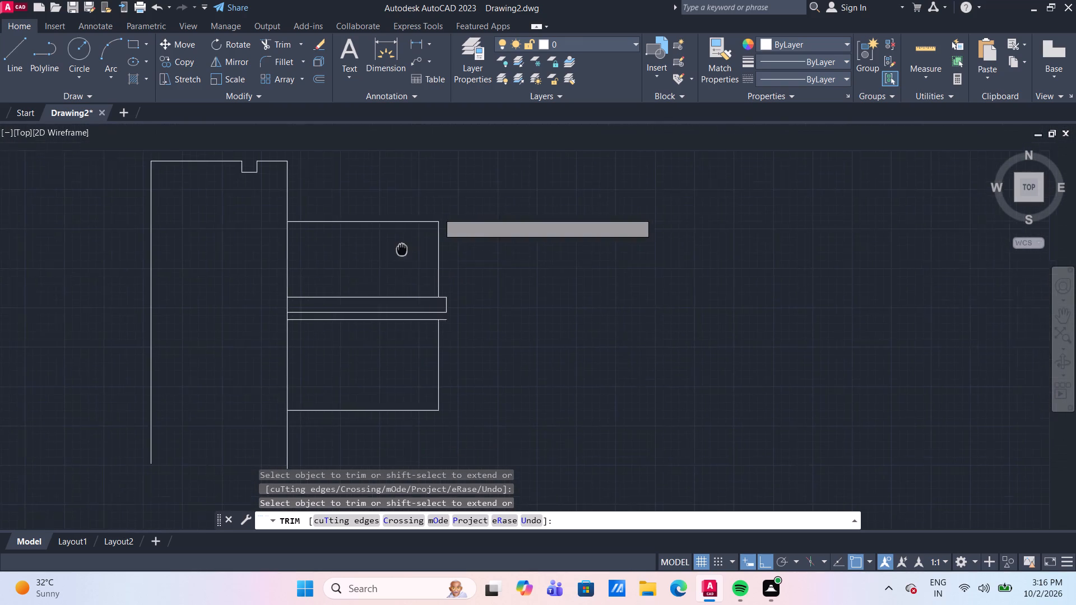
middle_drag(401, 250, 369, 210)
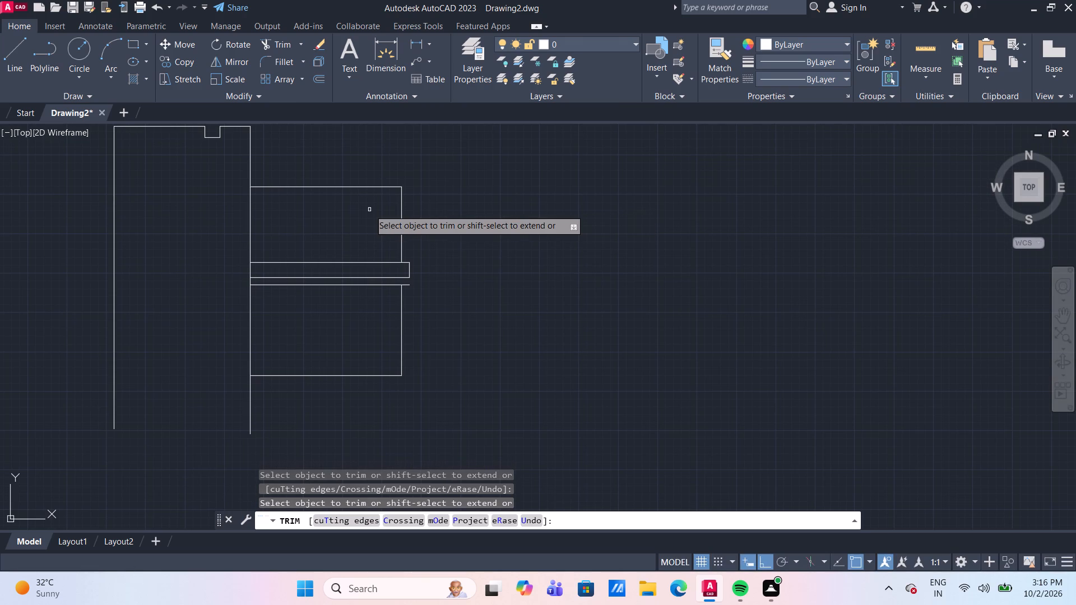
key(Escape)
Offset the upper room's top line 3' upward.
middle_drag(450, 217, 485, 226)
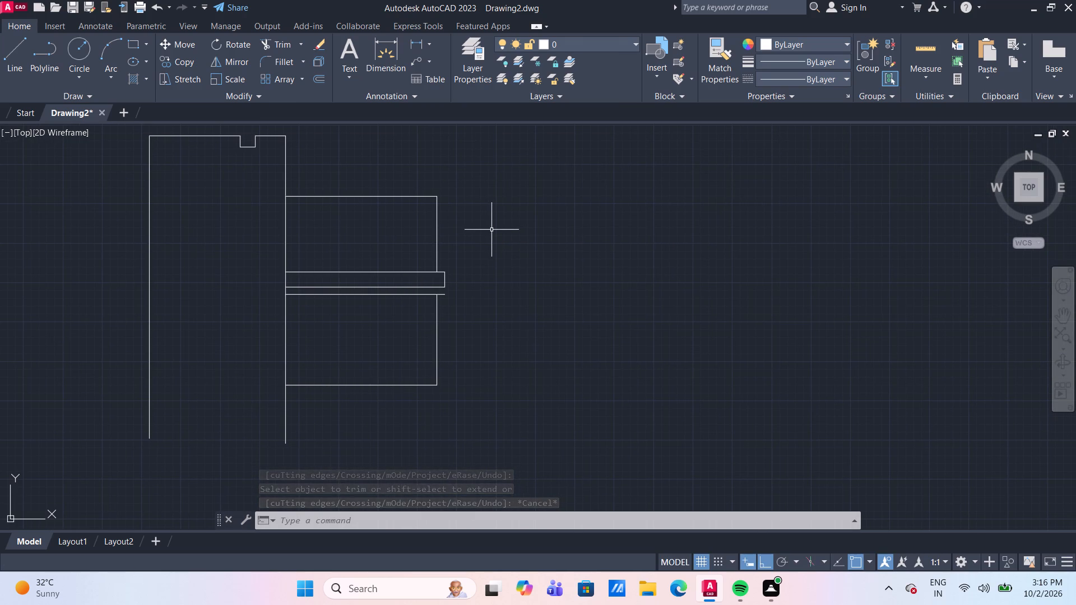
key(o)
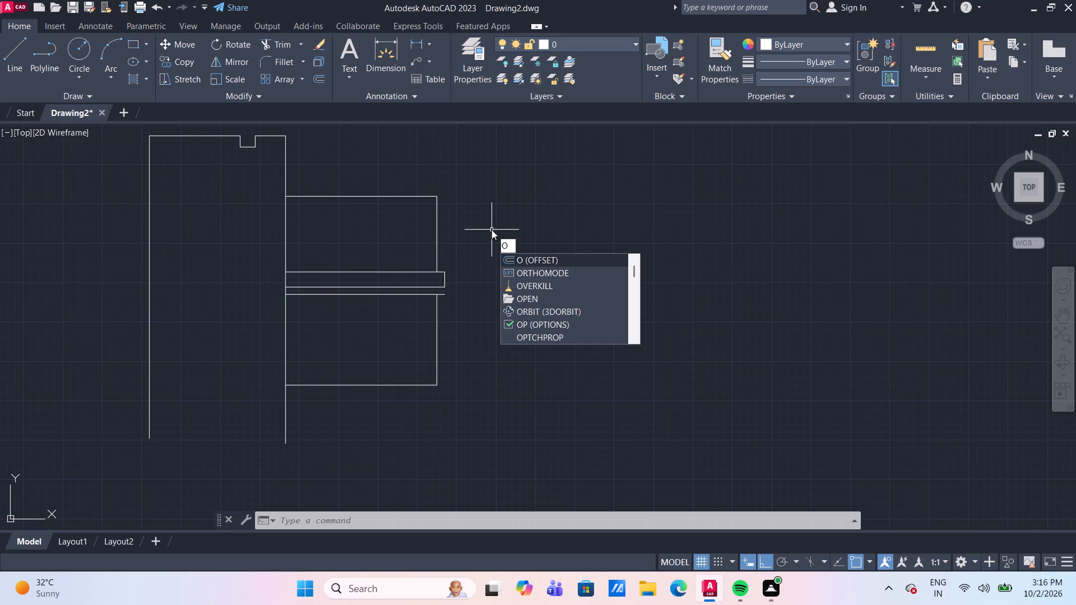
key(Return)
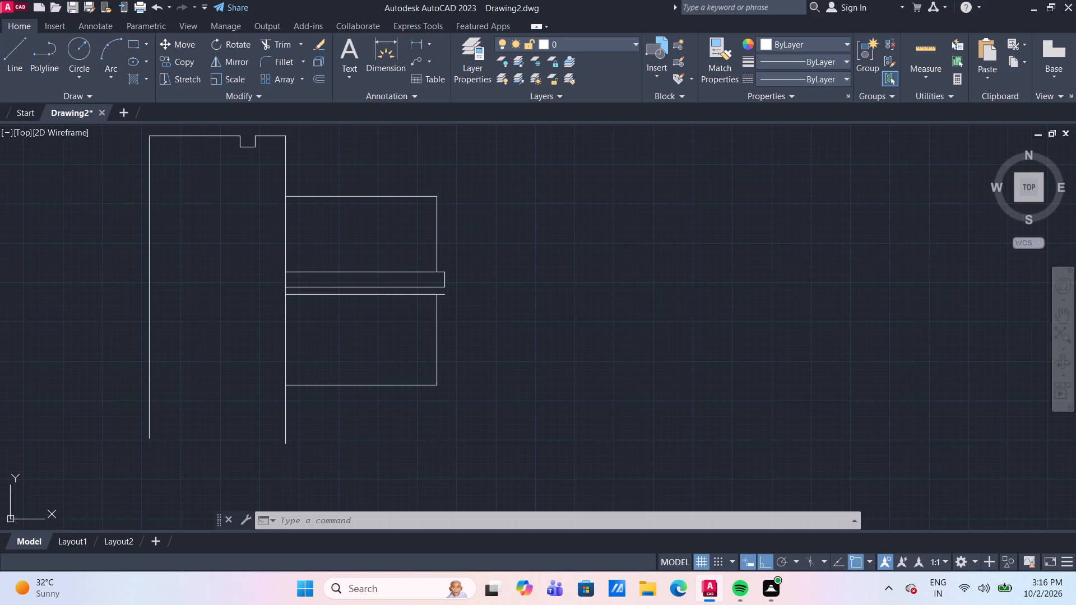
key(Return)
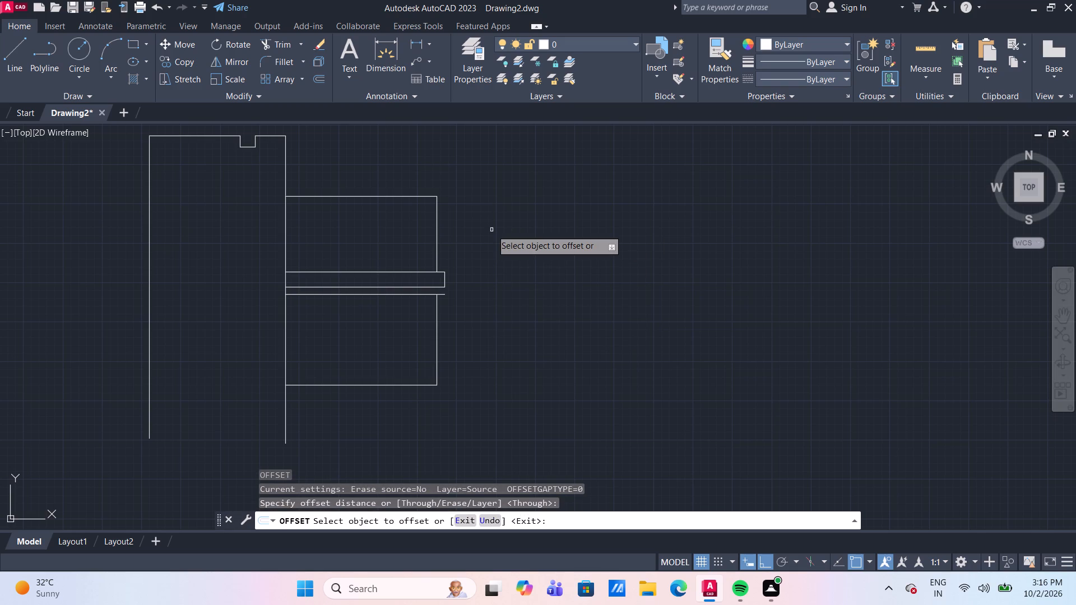
middle_drag(497, 289, 467, 307)
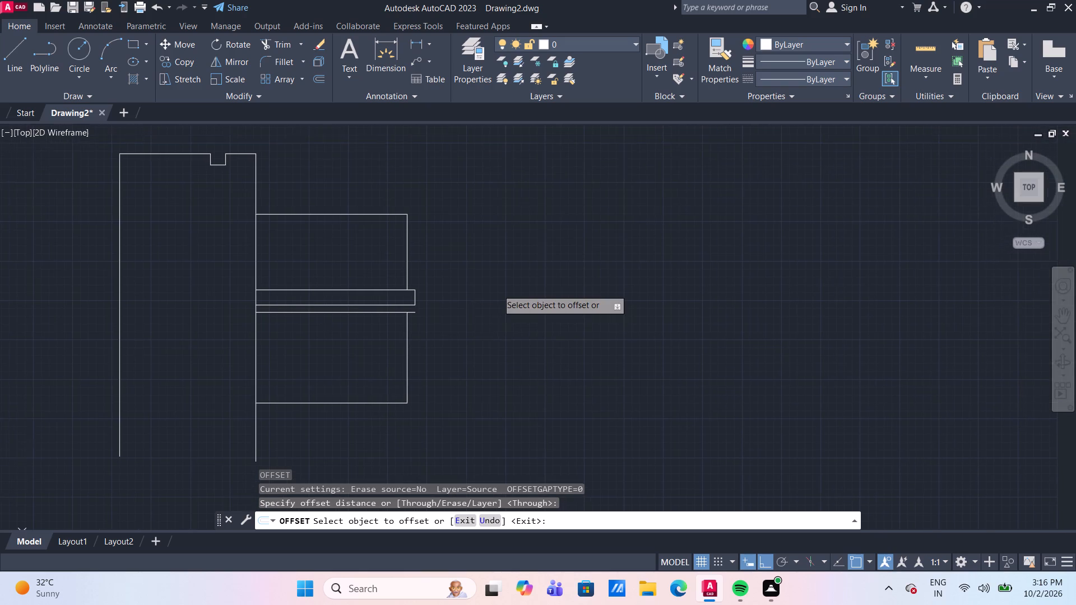
middle_drag(467, 307, 461, 299)
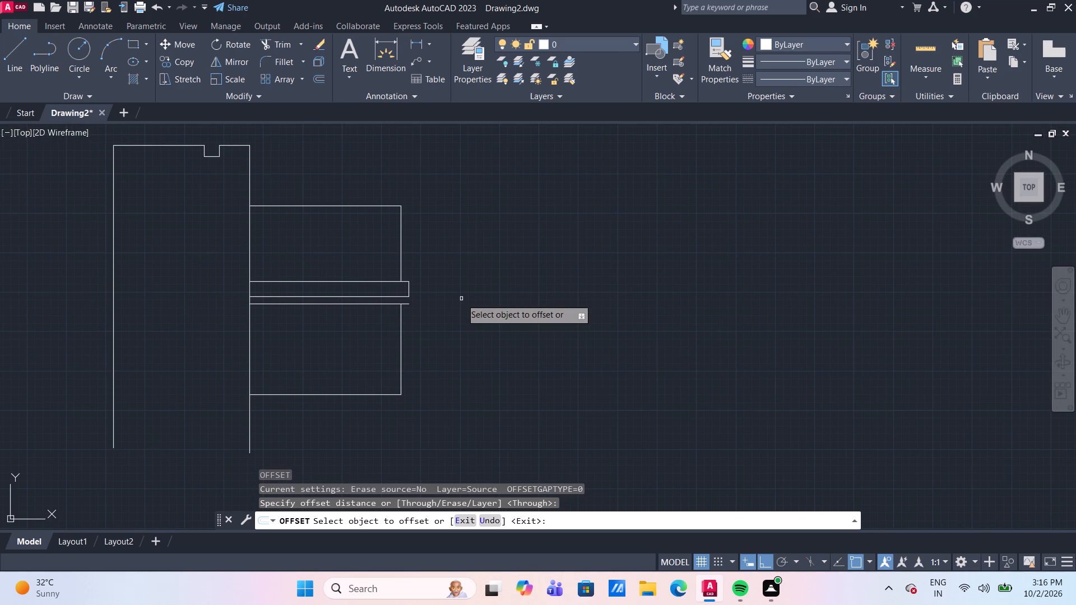
click(358, 204)
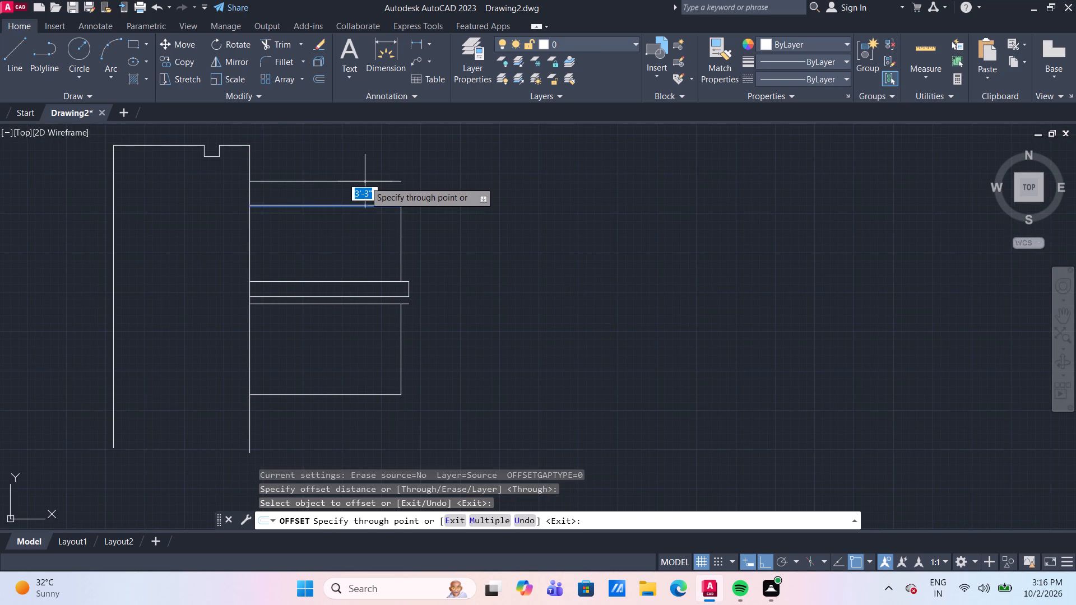
text(3')
key(Return)
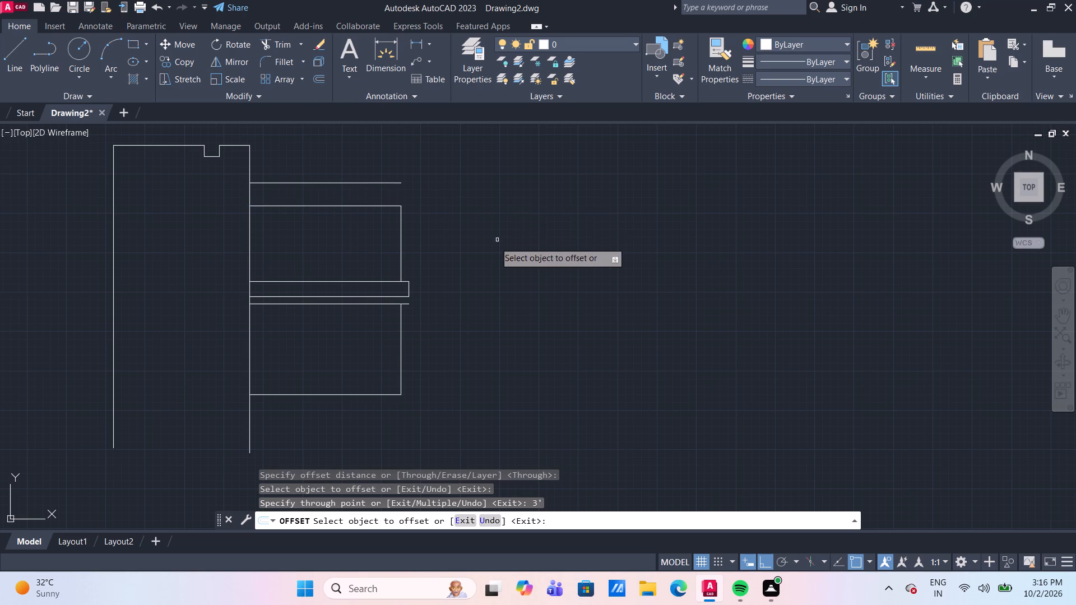
middle_drag(500, 262, 511, 244)
key(Escape)
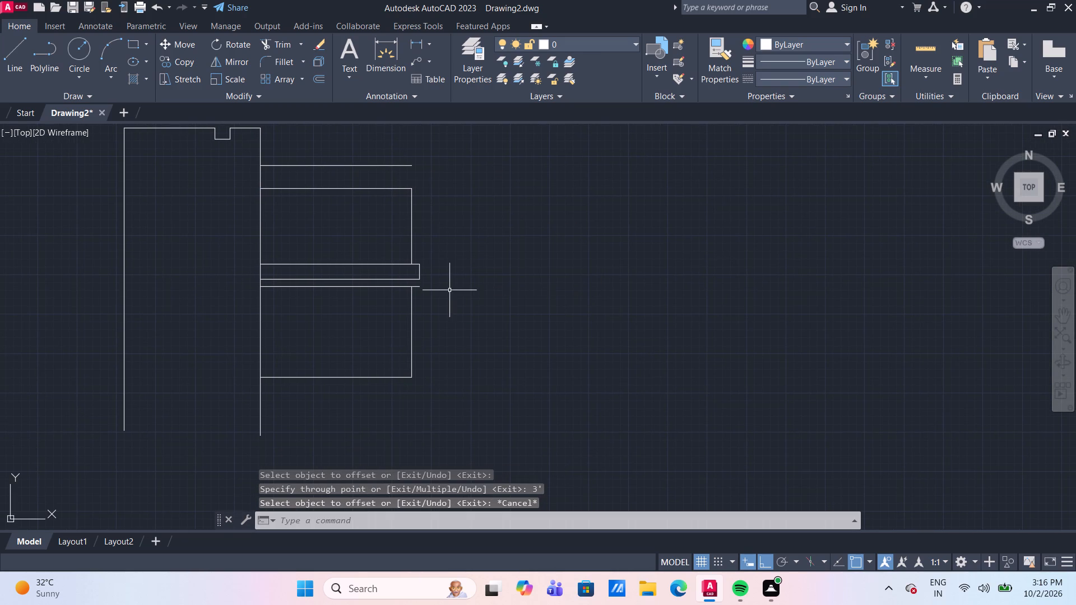
Extend the upper room's right wall up to the new offset line.
middle_drag(437, 200, 435, 236)
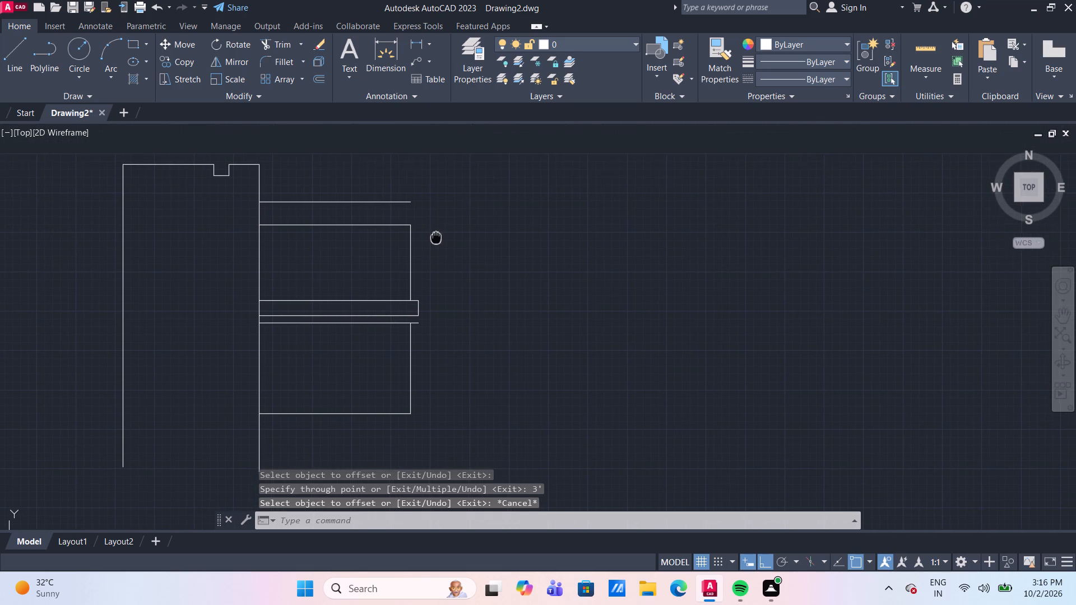
middle_drag(435, 236, 435, 236)
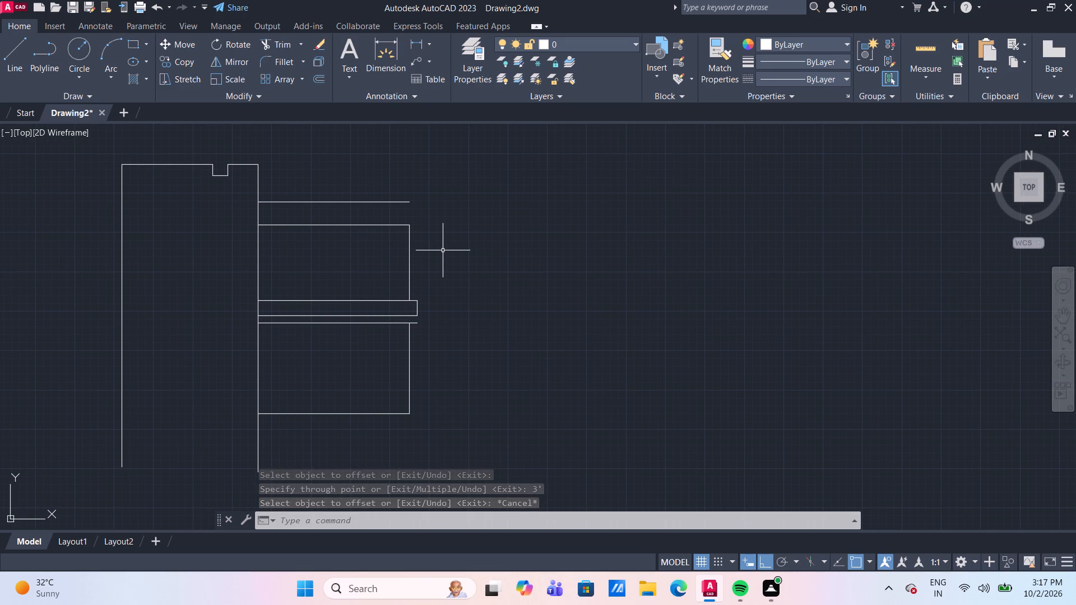
text(TR)
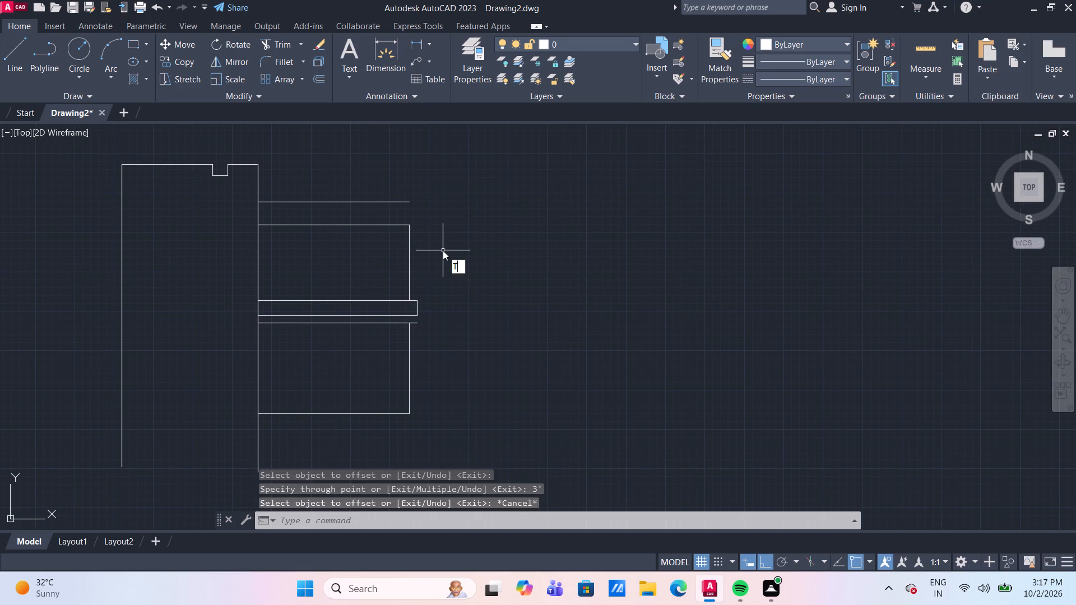
key(Return)
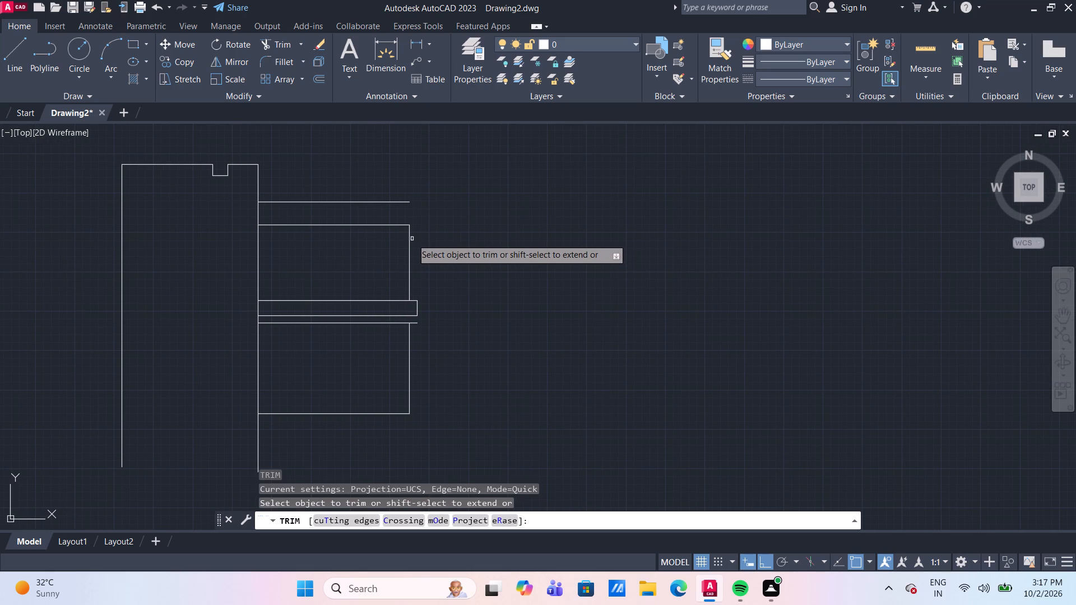
shift+click(409, 237)
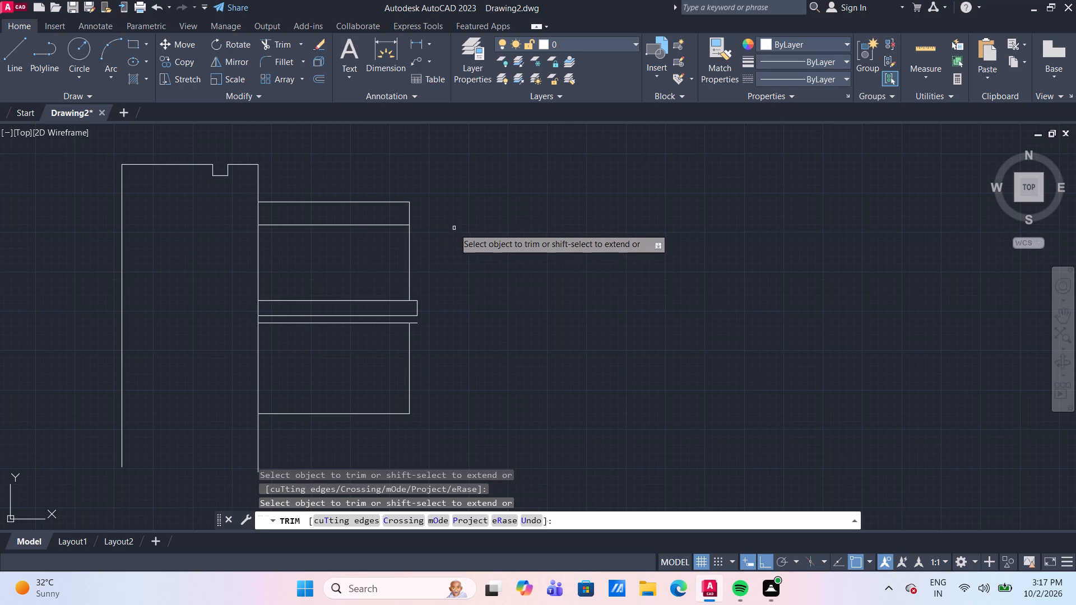
key(Escape)
Add a vertical dimension from the upper room's new top line to the tall section's top right corner.
middle_drag(289, 184, 345, 233)
scroll(314, 232, up, 2)
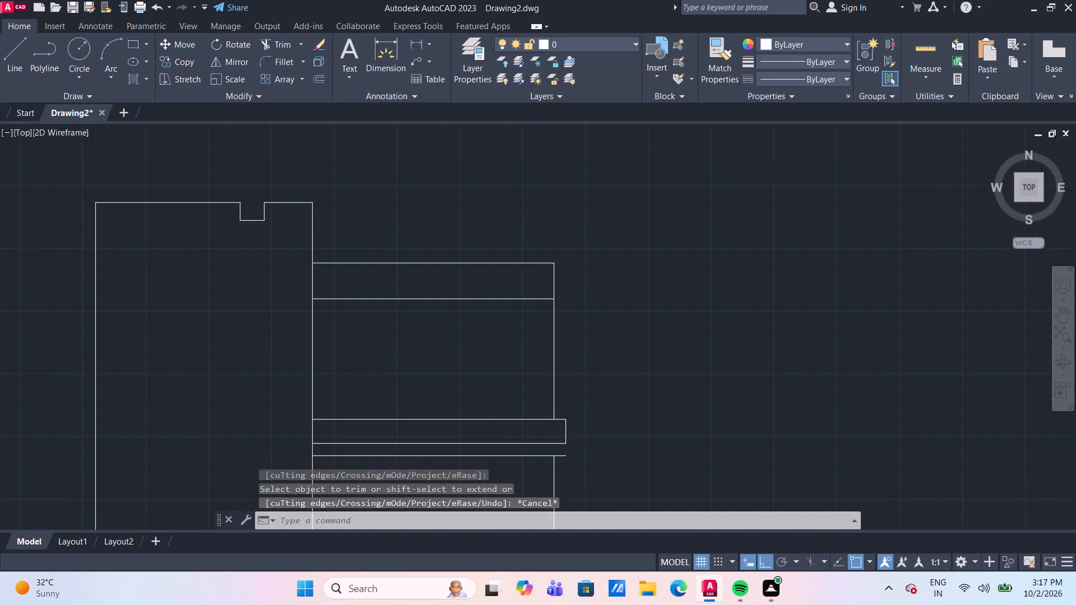
middle_click(314, 233)
click(363, 60)
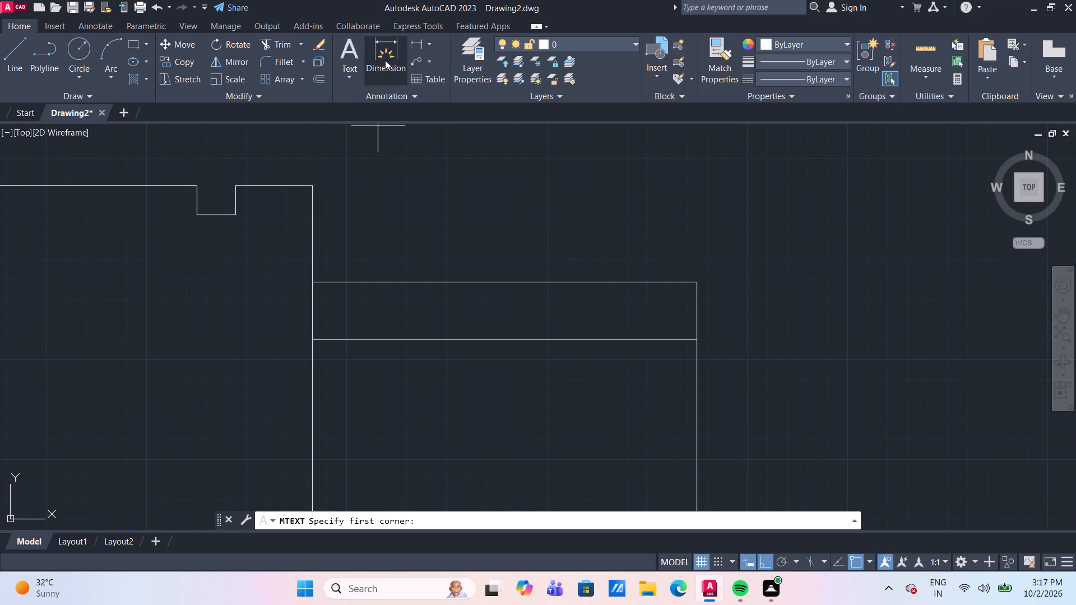
click(386, 60)
drag(314, 281, 314, 267)
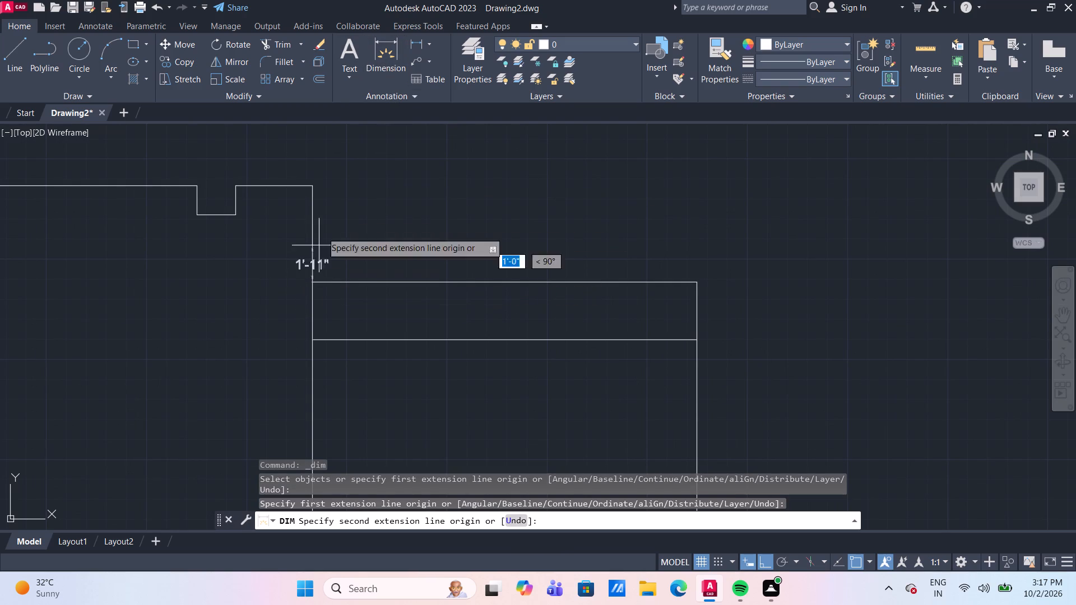
drag(311, 185, 316, 188)
click(341, 197)
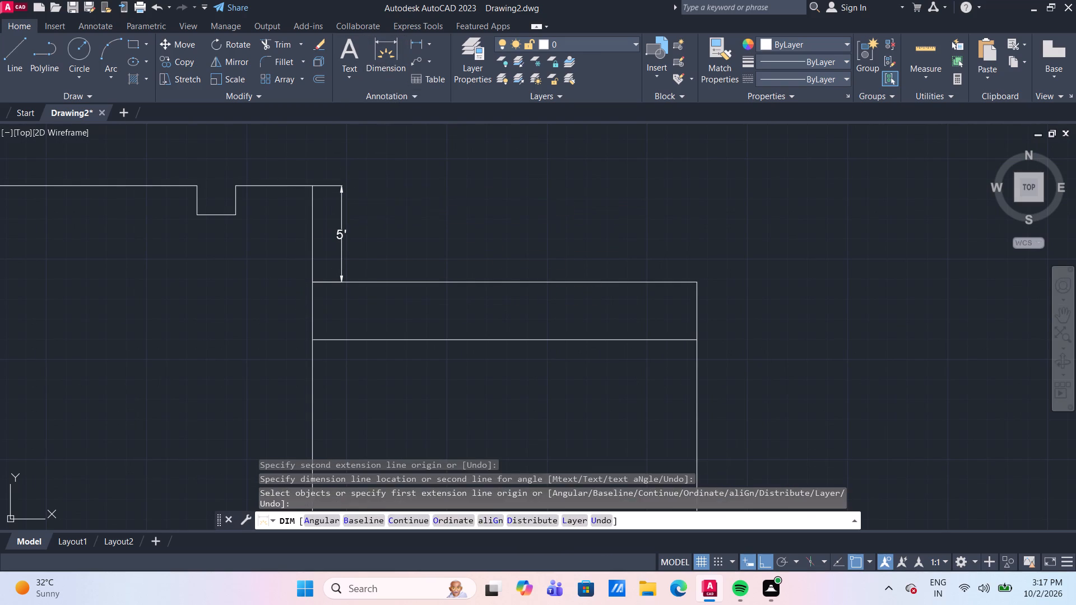
key(Escape)
Move the tall section's top outline, including its small notch, 3' straight up from its right corner.
scroll(525, 200, down, 3)
scroll(494, 248, up, 2)
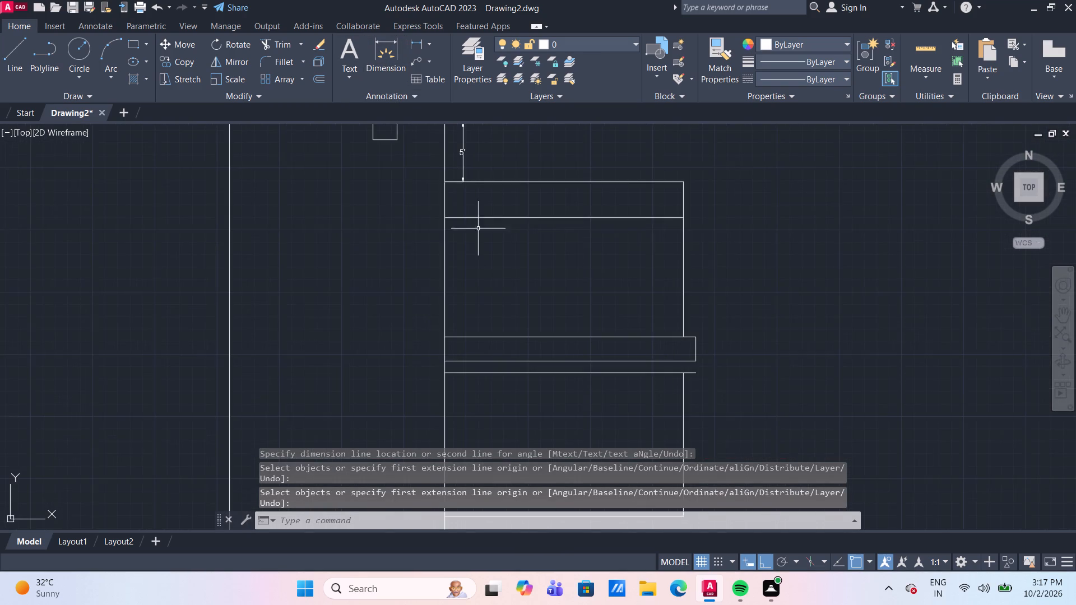
middle_drag(461, 194, 475, 271)
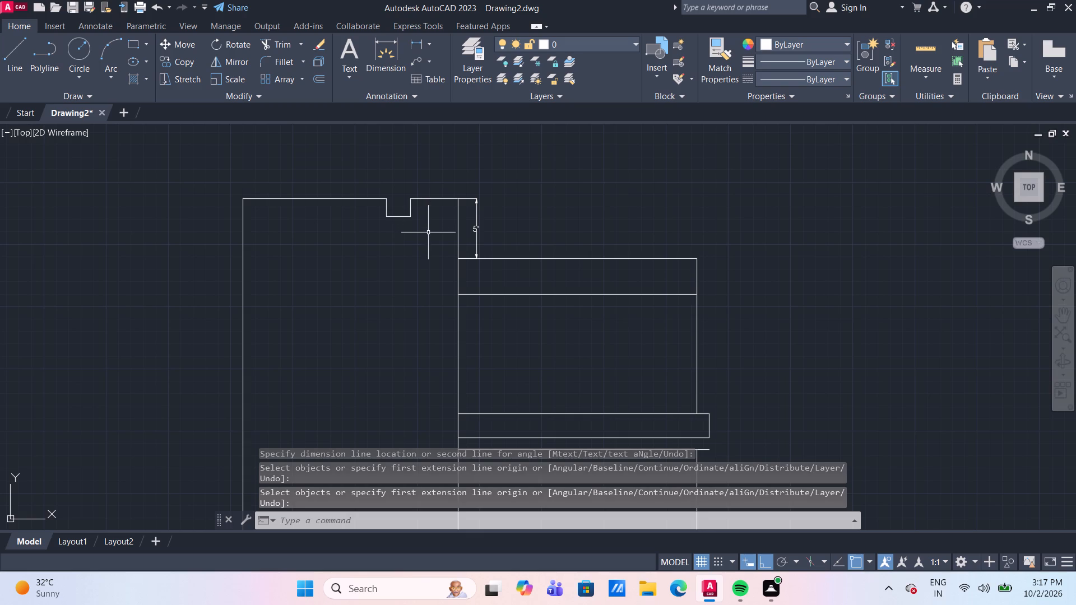
drag(444, 236, 438, 236)
click(286, 174)
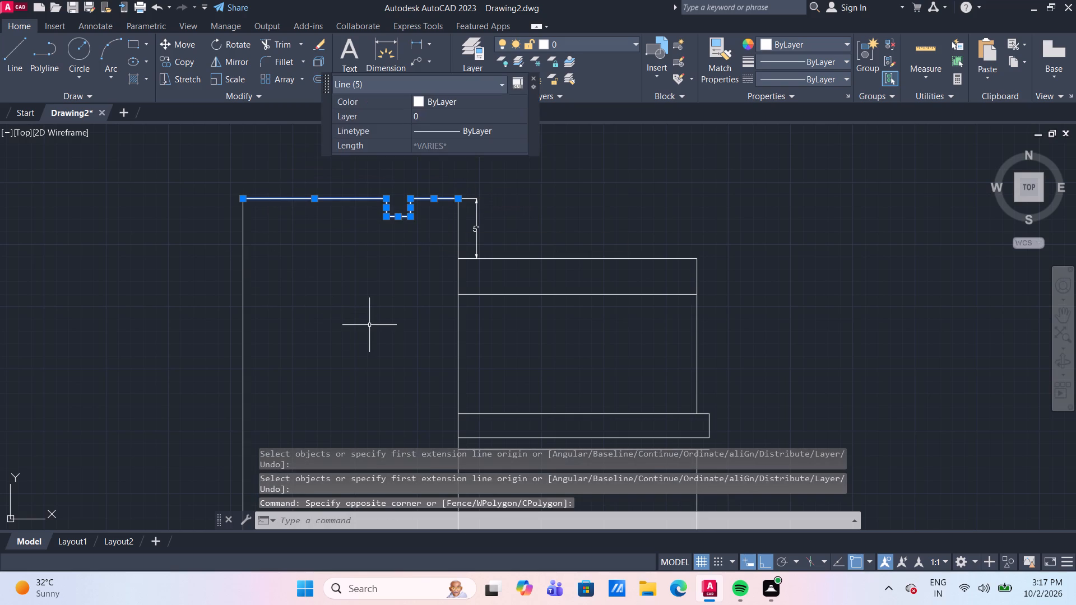
key(m)
key(Return)
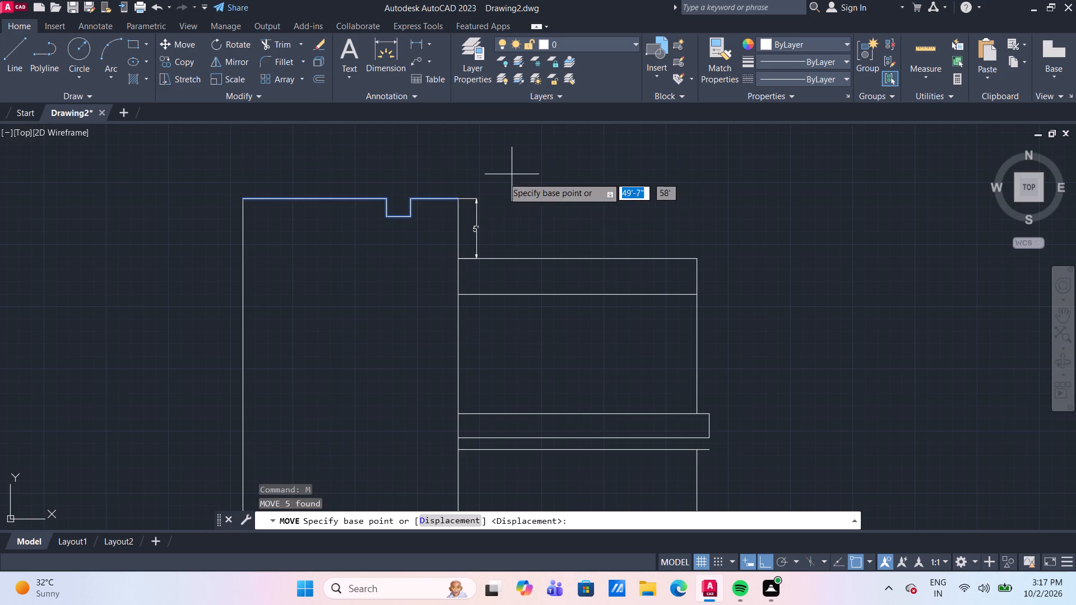
click(457, 198)
scroll(458, 167, down, 1)
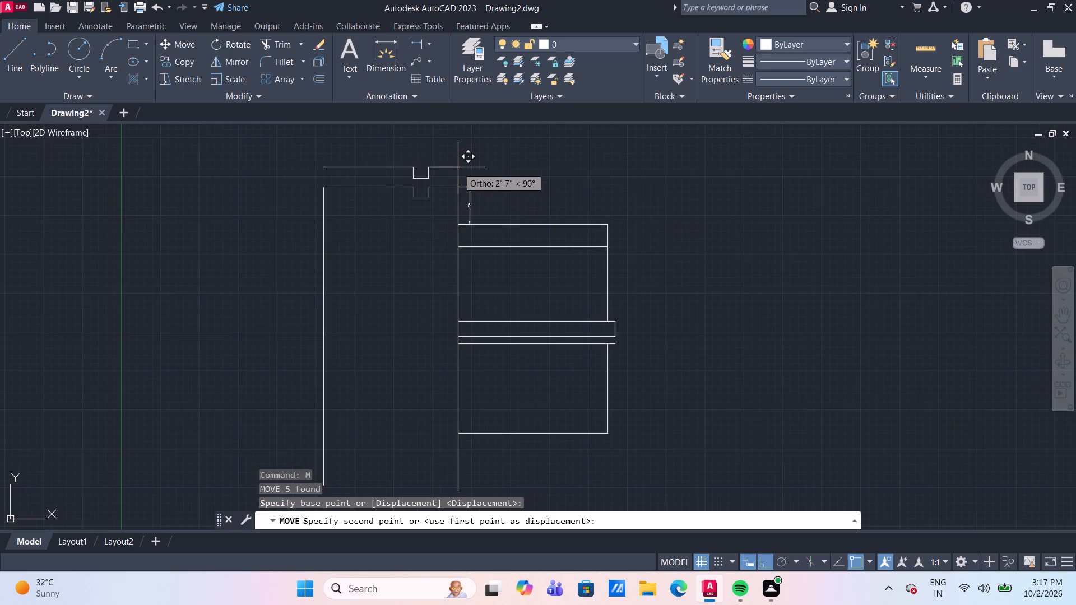
middle_drag(458, 167, 453, 196)
text(3')
key(Return)
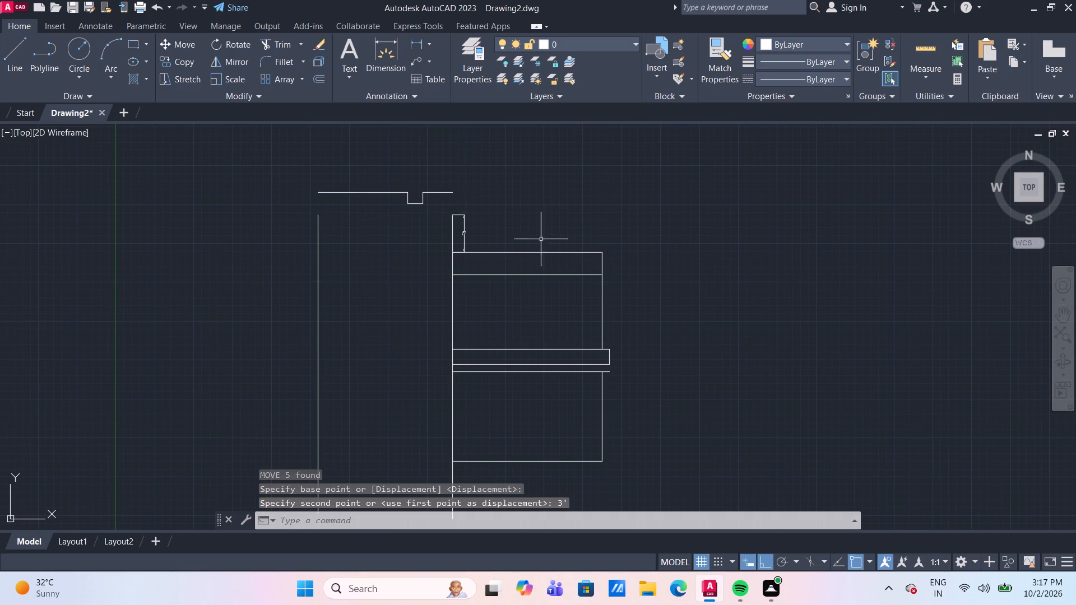
Delete the vertical dimension between the upper room's top line and the tall section's former top right corner.
scroll(461, 237, up, 1)
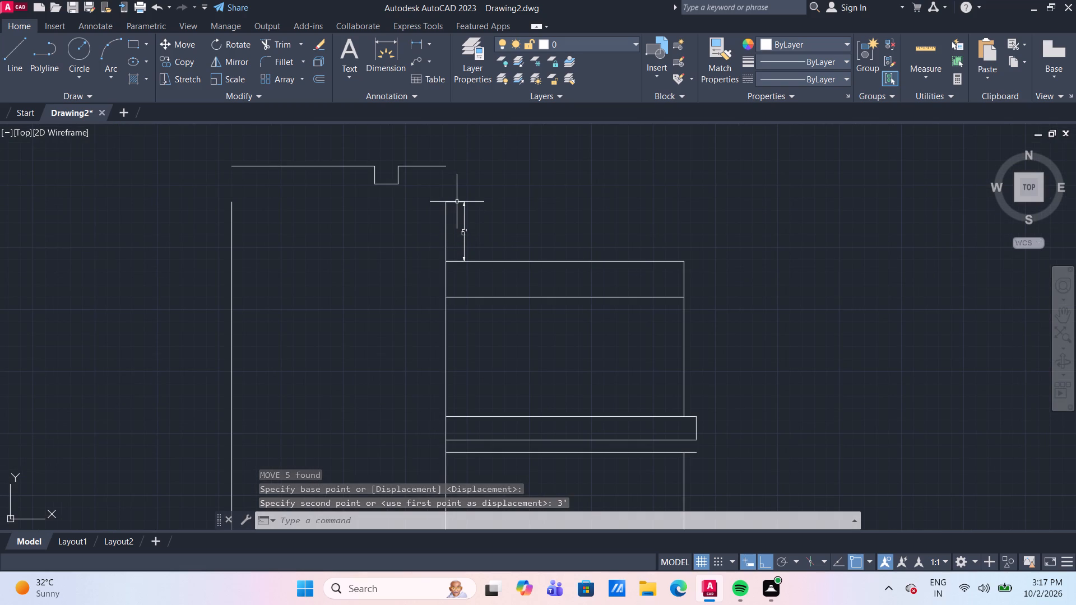
click(457, 201)
key(Delete)
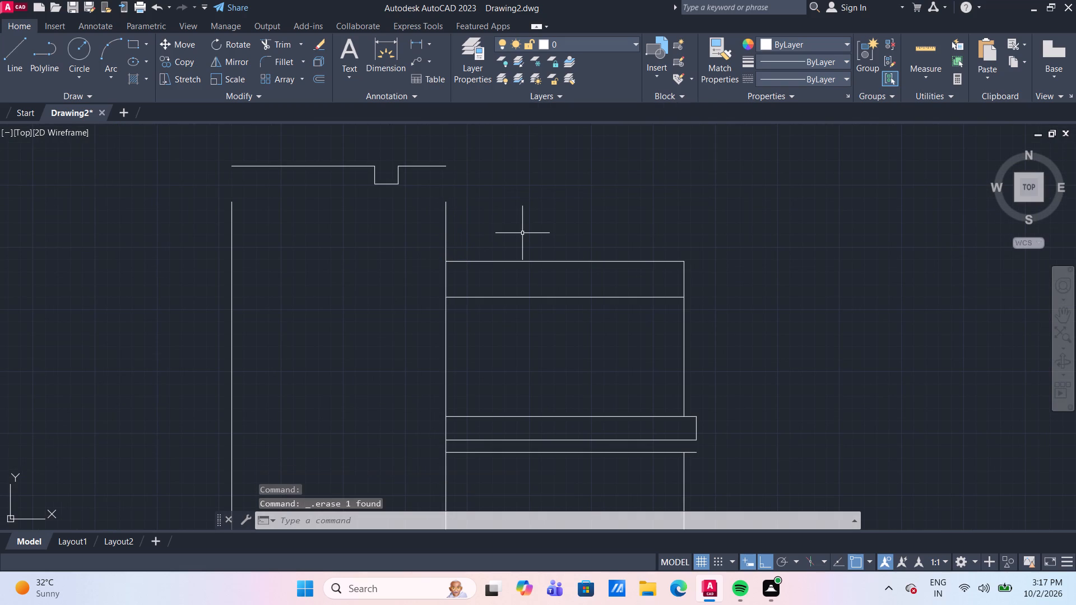
Extend the tall section's left and right walls up to its moved top outline.
text(EX)
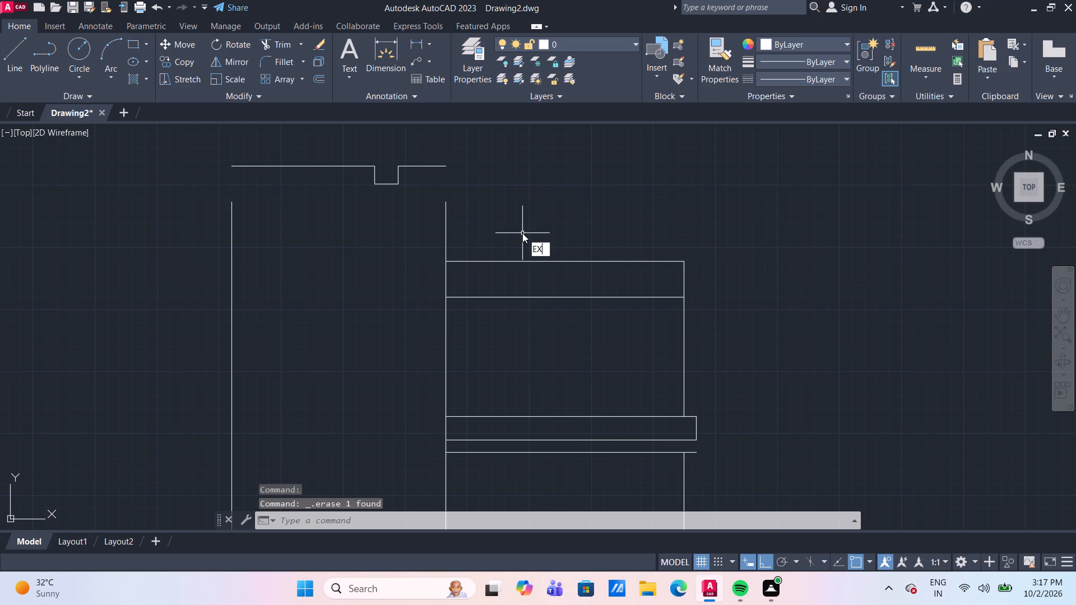
key(Return)
click(522, 233)
click(200, 219)
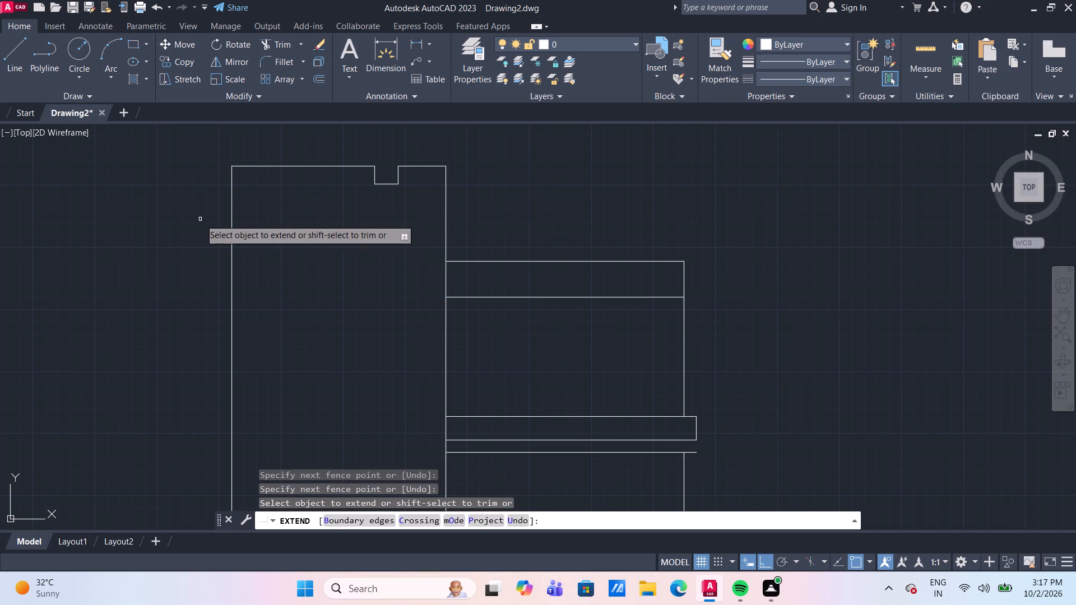
Trim the end of the lower room's top line that overhangs the room's right wall.
scroll(335, 266, down, 2)
middle_drag(532, 277, 532, 248)
middle_drag(522, 286, 523, 229)
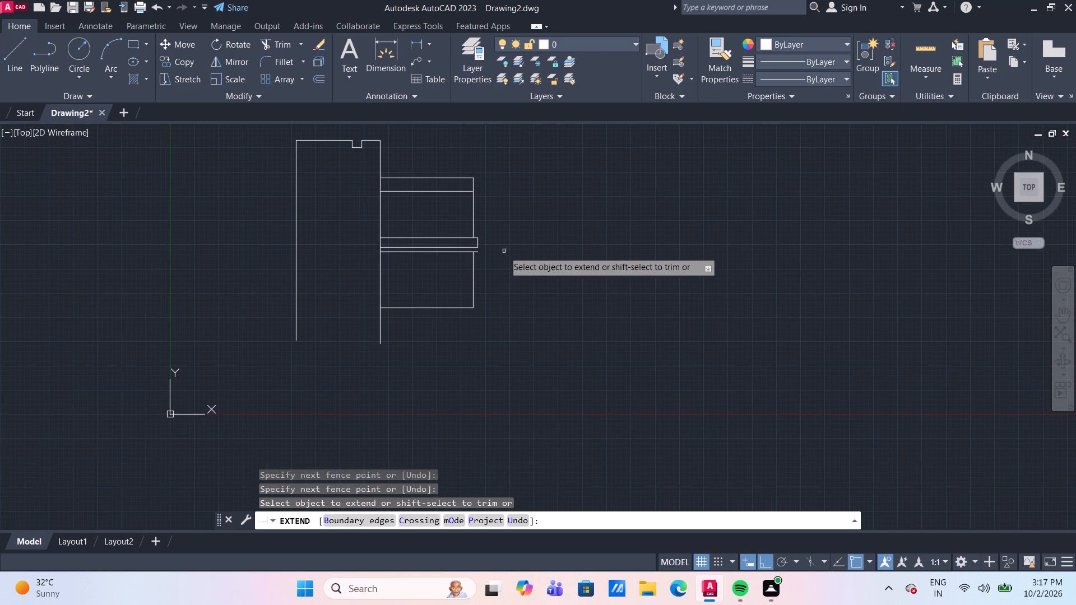
scroll(499, 247, up, 2)
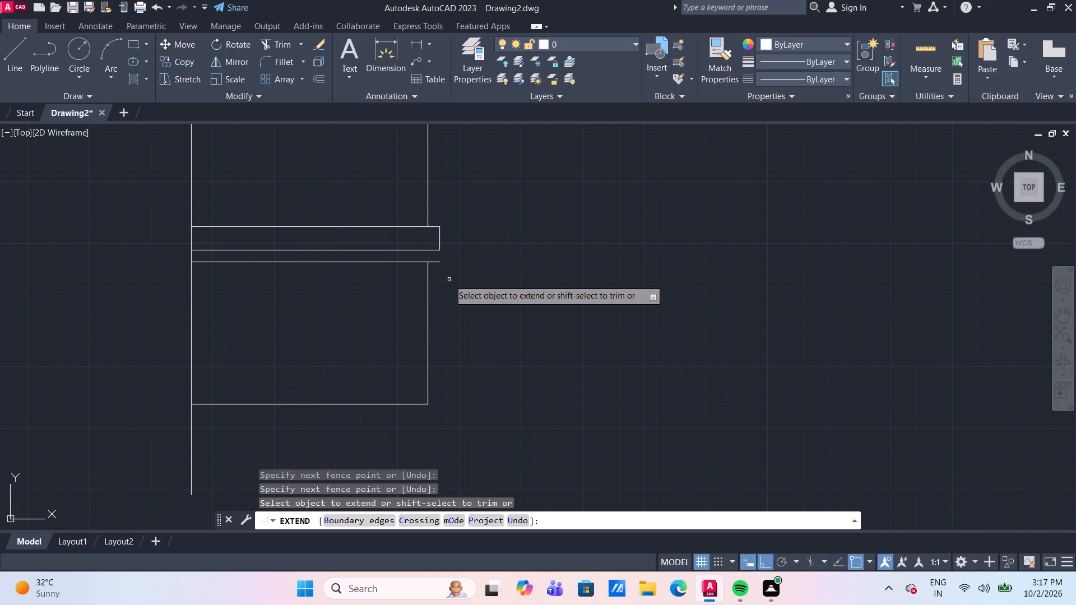
shift+click(435, 263)
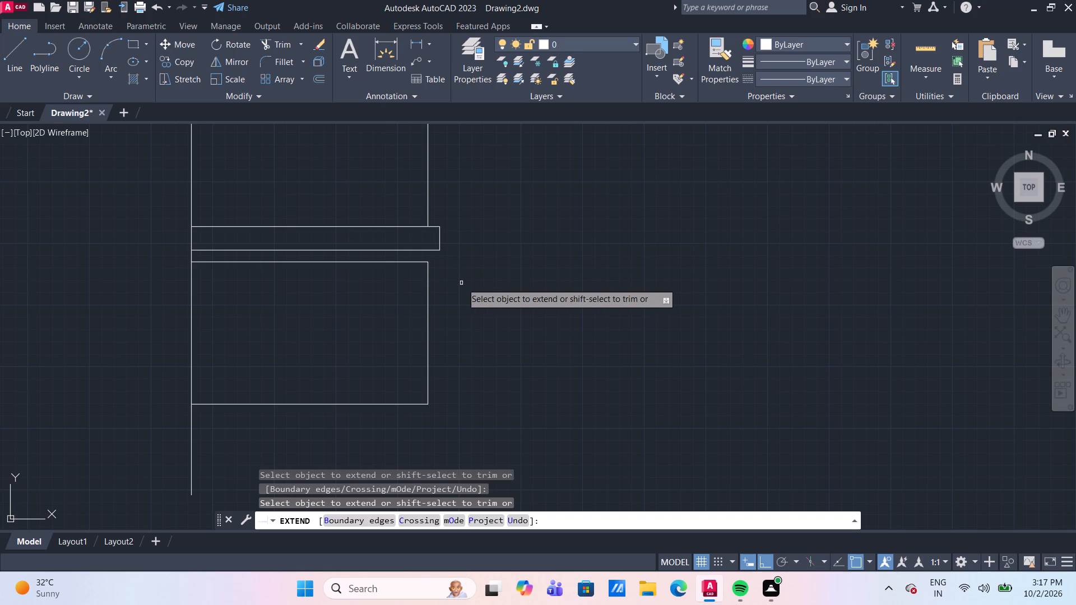
middle_drag(462, 283, 487, 328)
middle_drag(498, 333, 446, 310)
key(Escape)
Draw a diagonal line from the lower room's top right corner to the bottom right corner of the projecting strip above.
key(l)
key(Return)
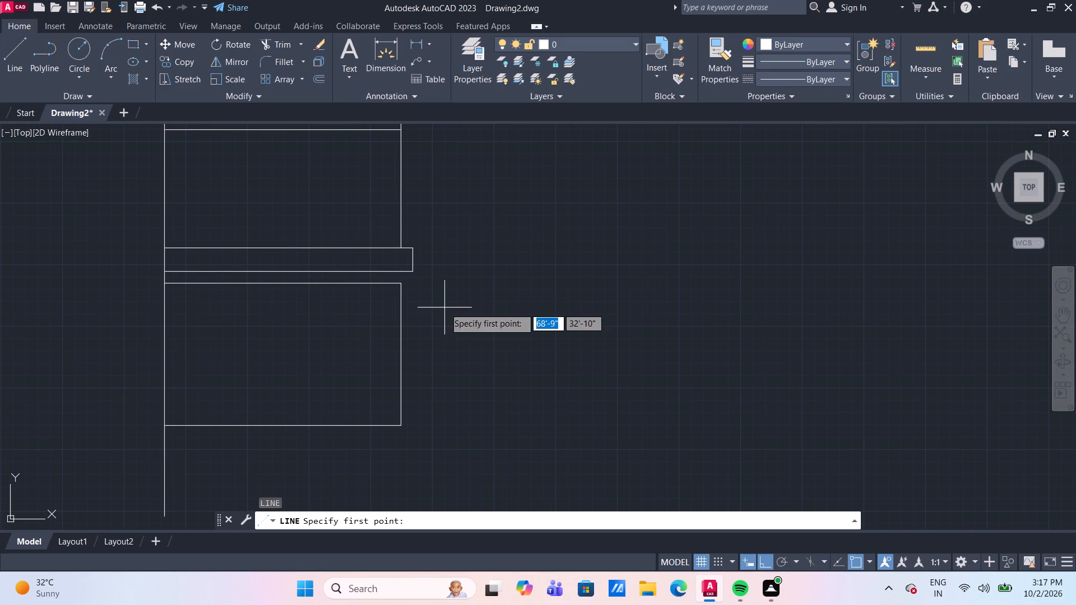
scroll(406, 282, up, 2)
drag(384, 282, 395, 271)
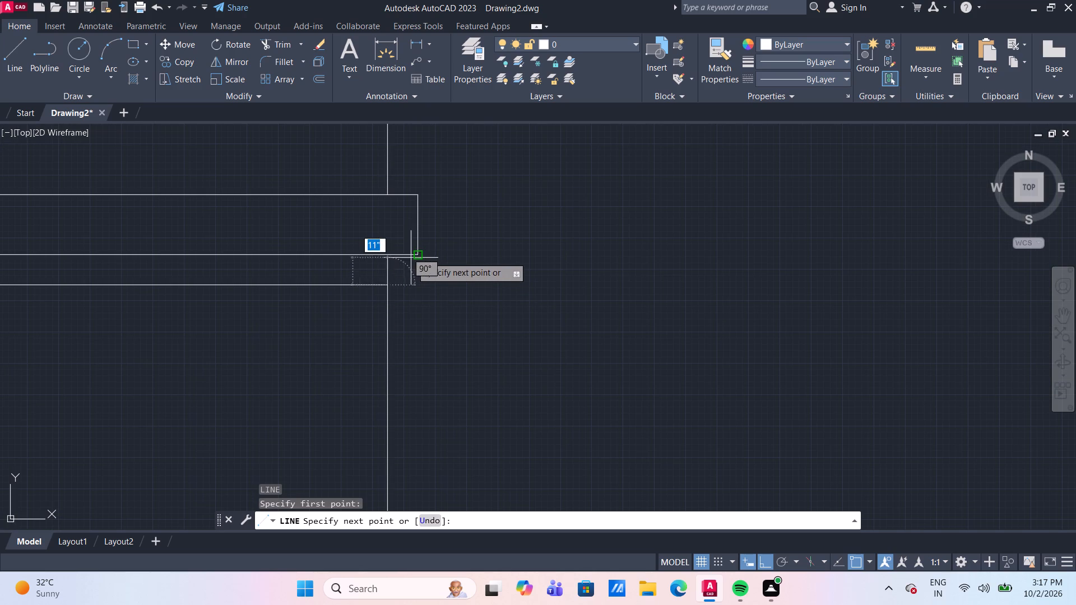
click(414, 255)
key(Escape)
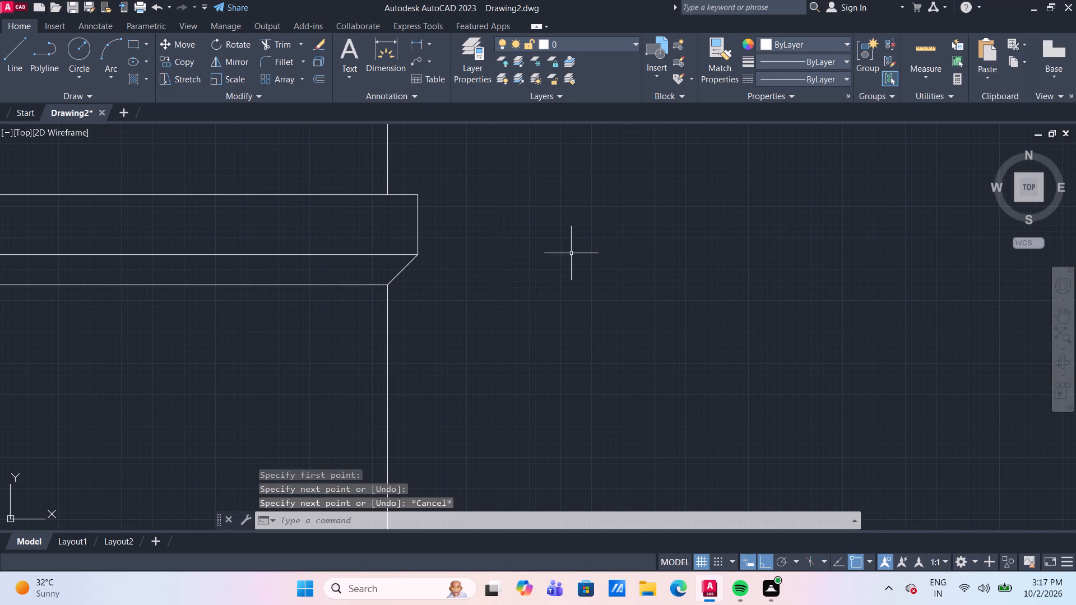
Draw a vertical line from the top notch's bottom right corner straight down, just past the tall section's open wall ends.
scroll(571, 253, down, 2)
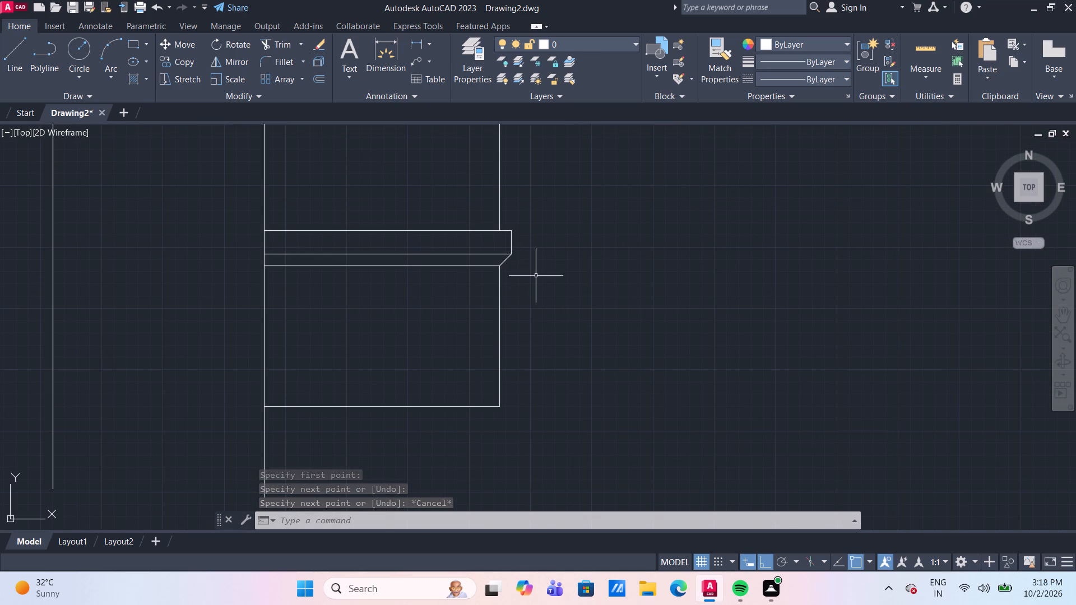
scroll(521, 268, up, 2)
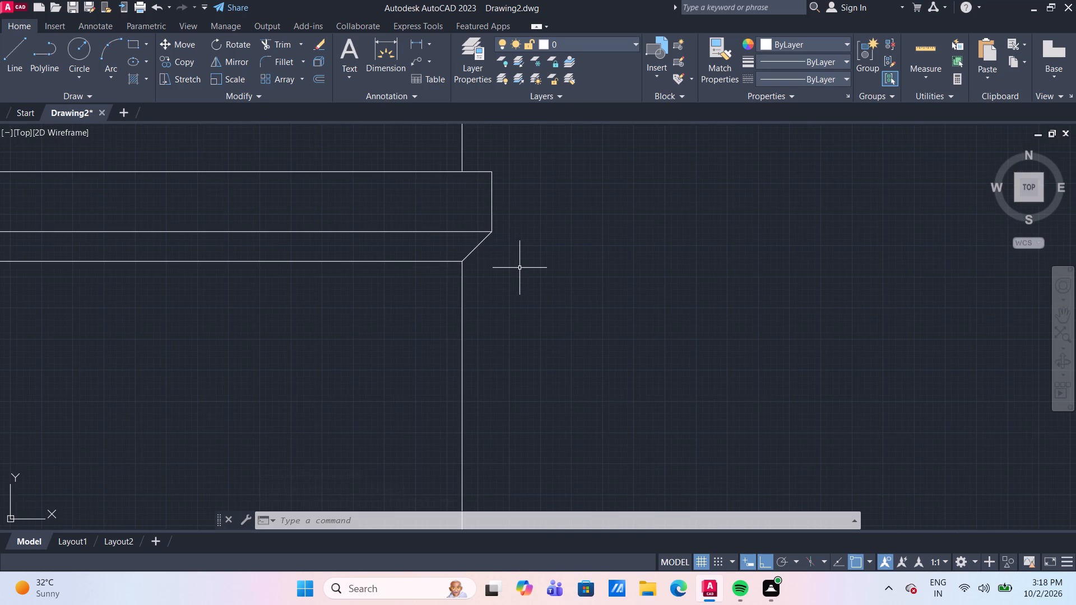
scroll(520, 268, down, 2)
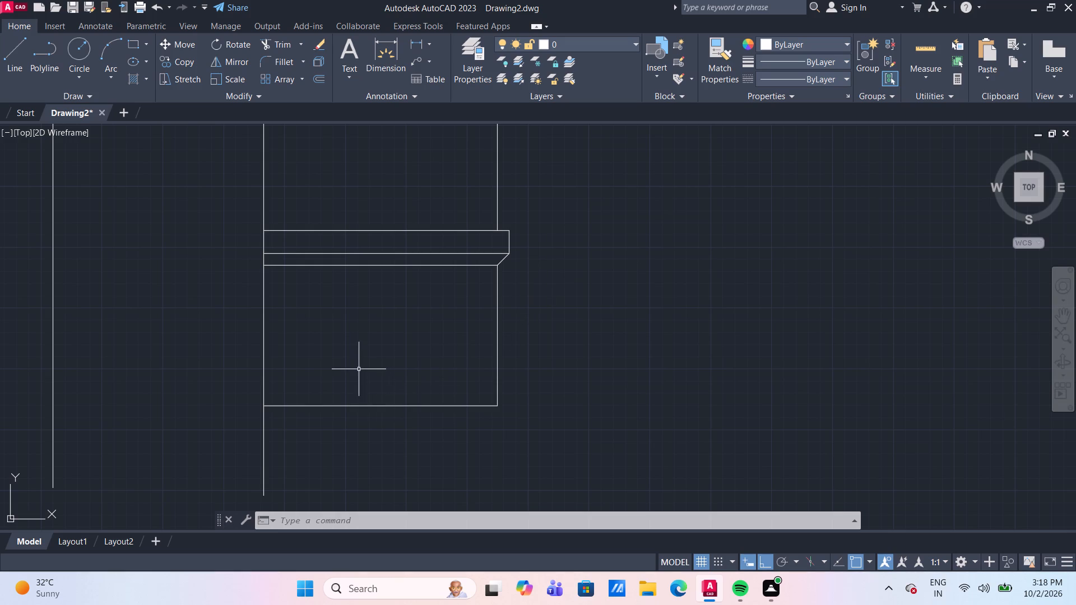
scroll(303, 216, down, 1)
middle_drag(310, 193, 307, 199)
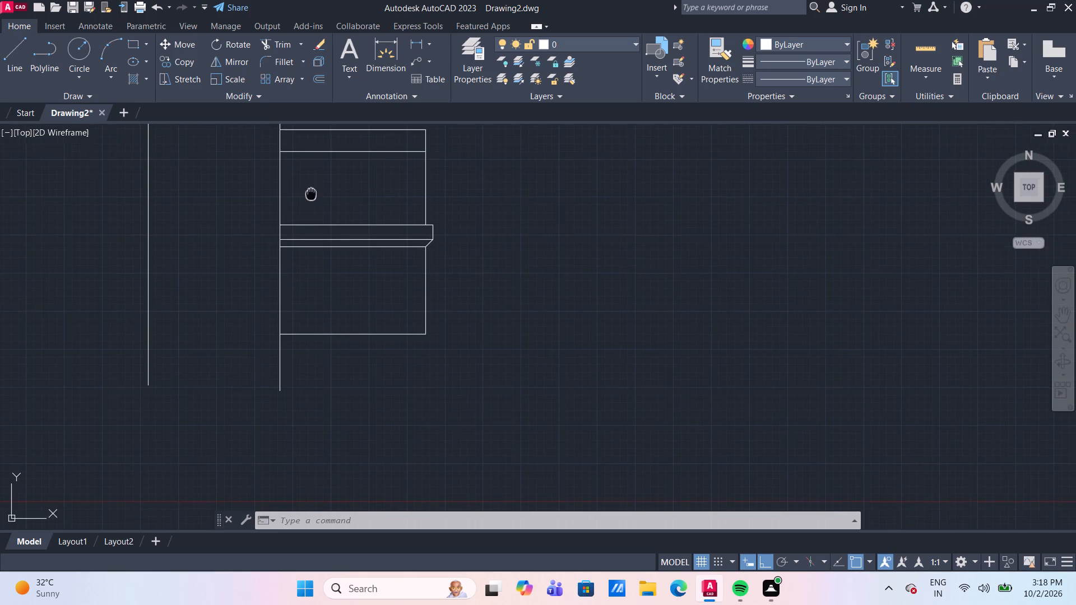
middle_drag(307, 199, 293, 238)
scroll(295, 239, down, 1)
key(l)
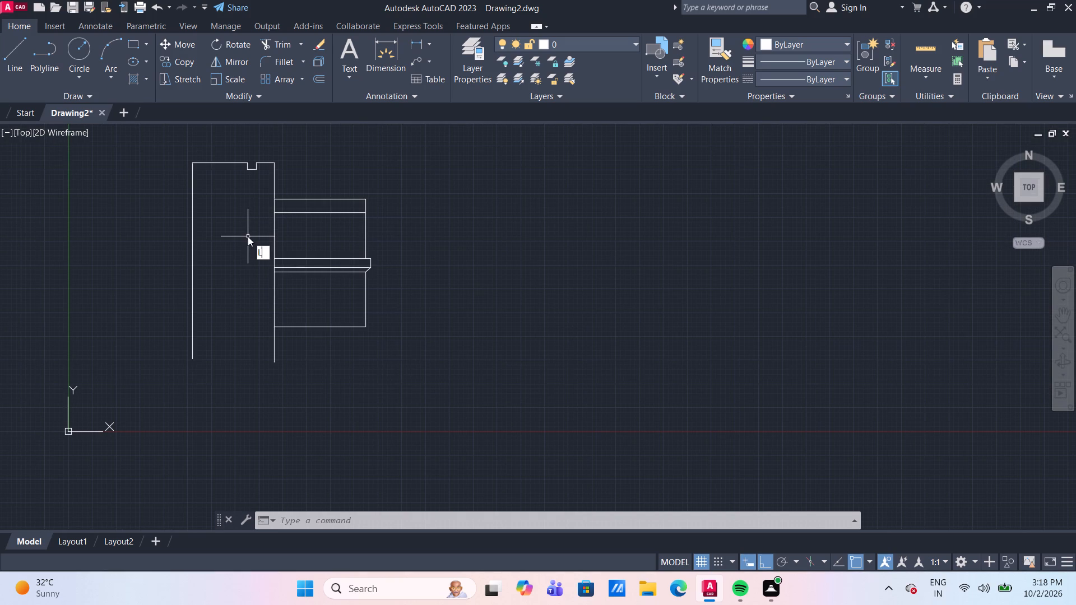
key(Return)
scroll(275, 166, up, 2)
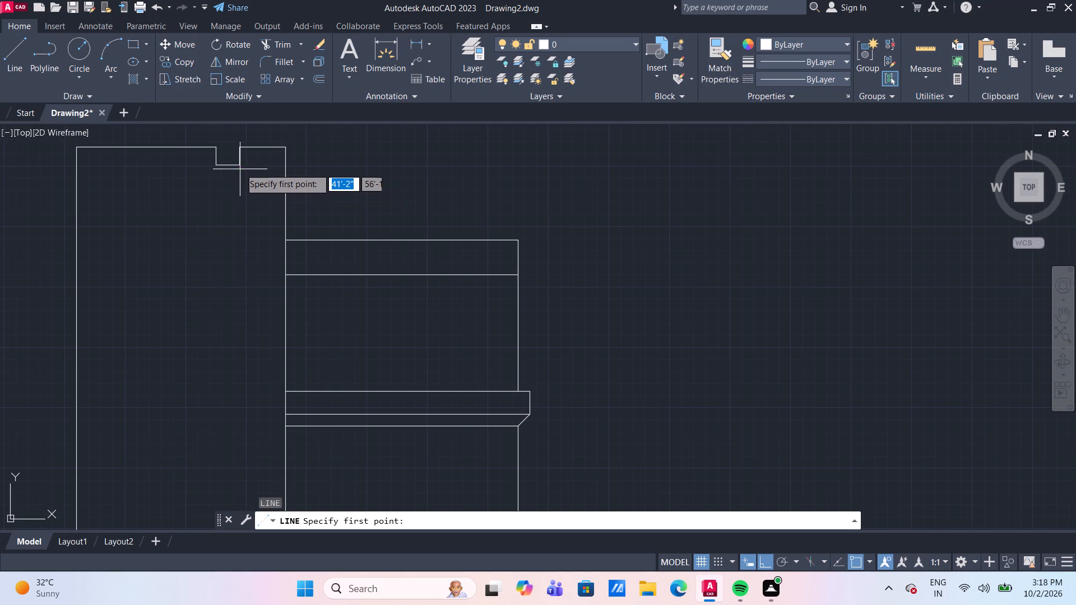
click(240, 167)
middle_drag(264, 388, 263, 295)
scroll(269, 338, down, 2)
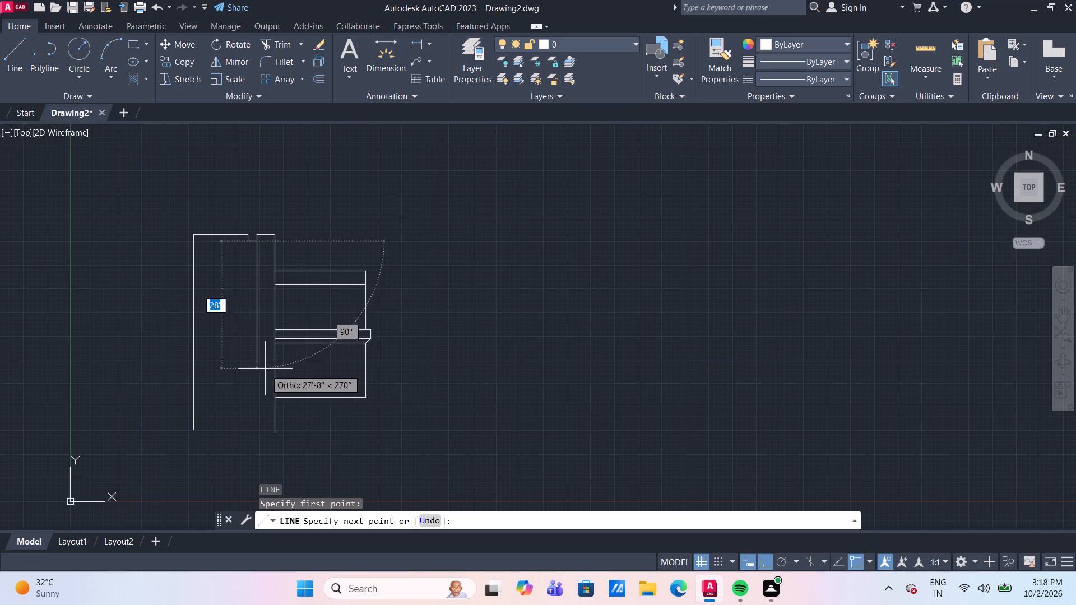
click(254, 435)
key(Return)
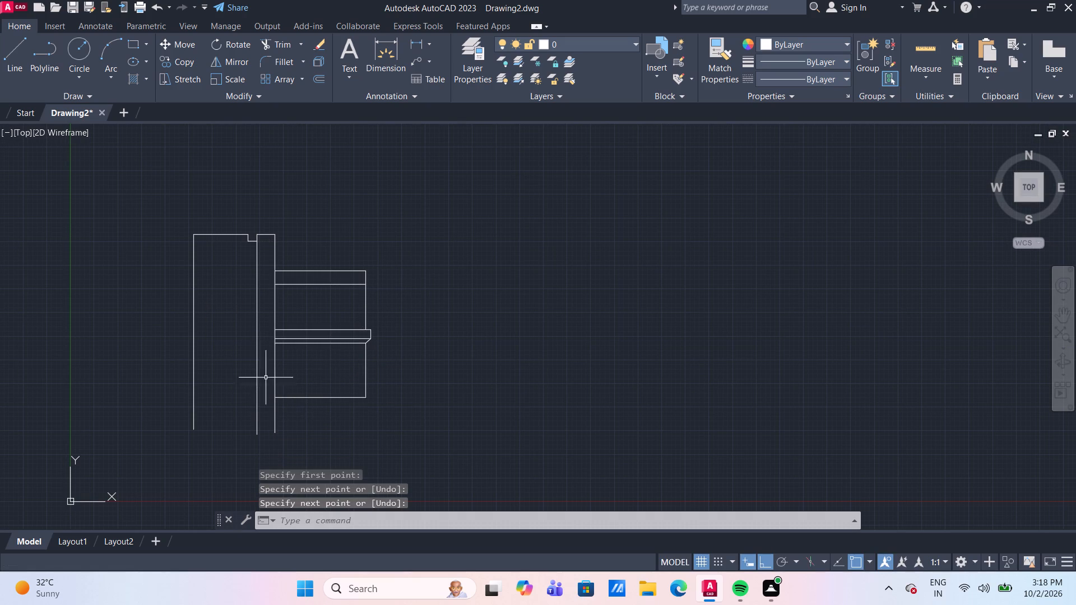
Draw a vertical line about 41'-2" long straight down from the top notch's bottom left corner.
key(l)
key(Return)
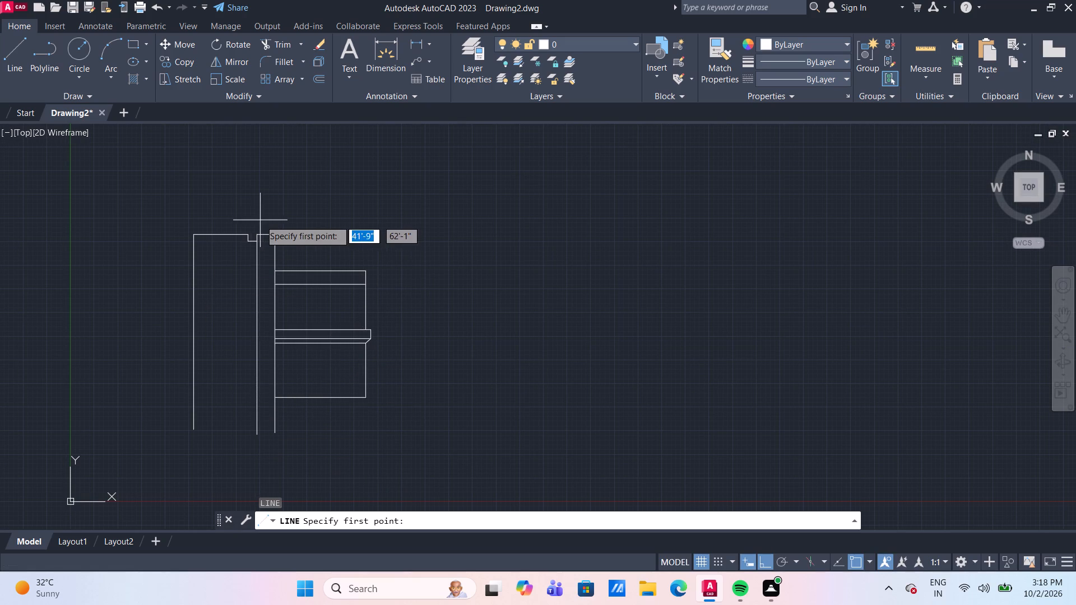
drag(244, 243, 238, 265)
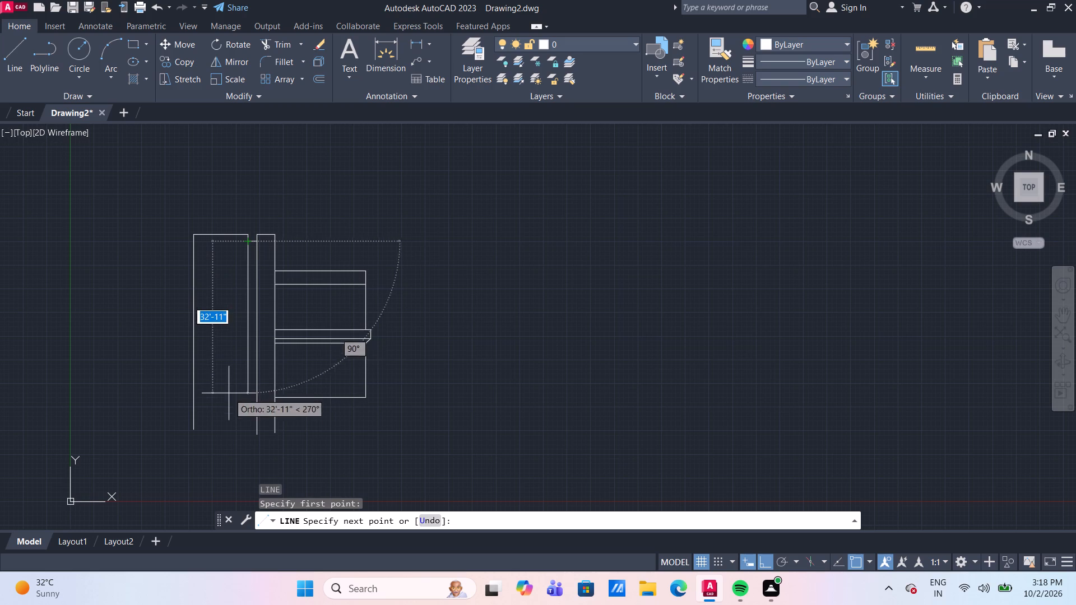
click(234, 429)
key(Return)
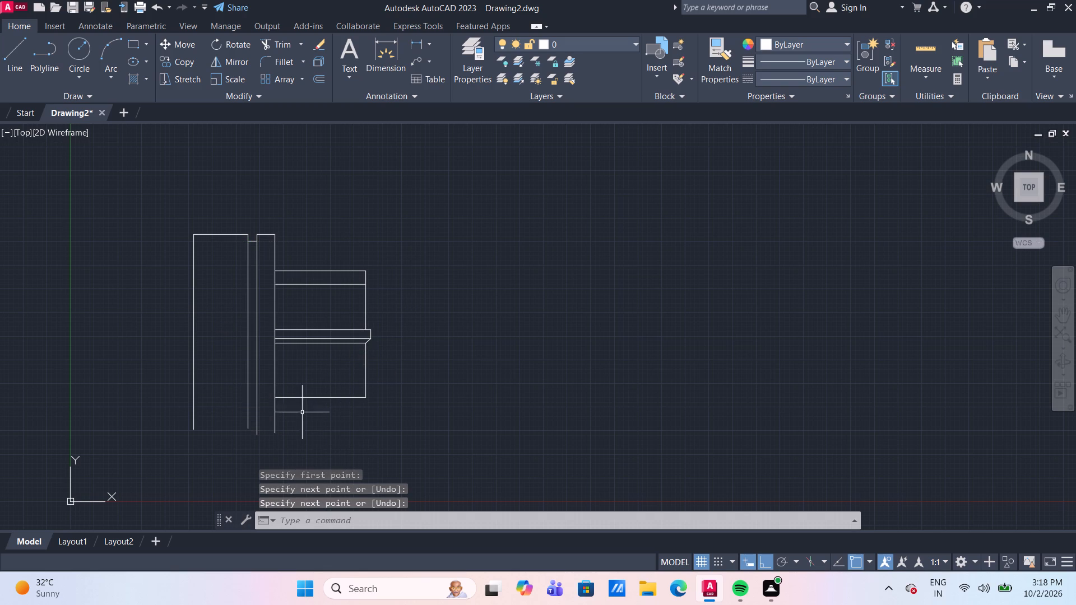
Measure the width and wall lengths of the tall section's left bay with Quick Measure.
scroll(241, 313, up, 1)
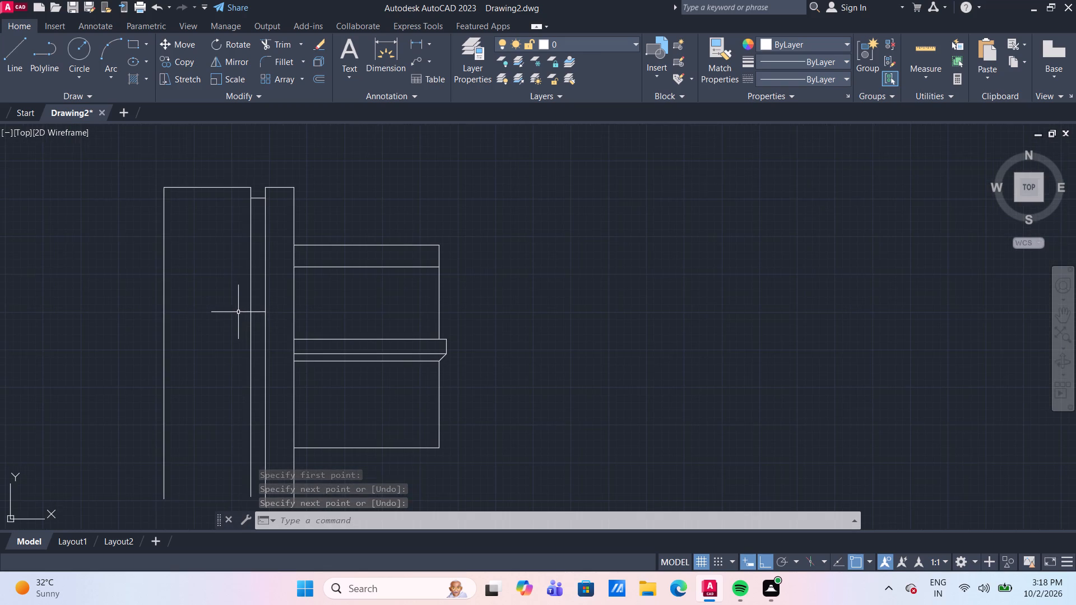
middle_drag(236, 311, 243, 301)
scroll(243, 300, down, 1)
middle_drag(242, 324, 229, 308)
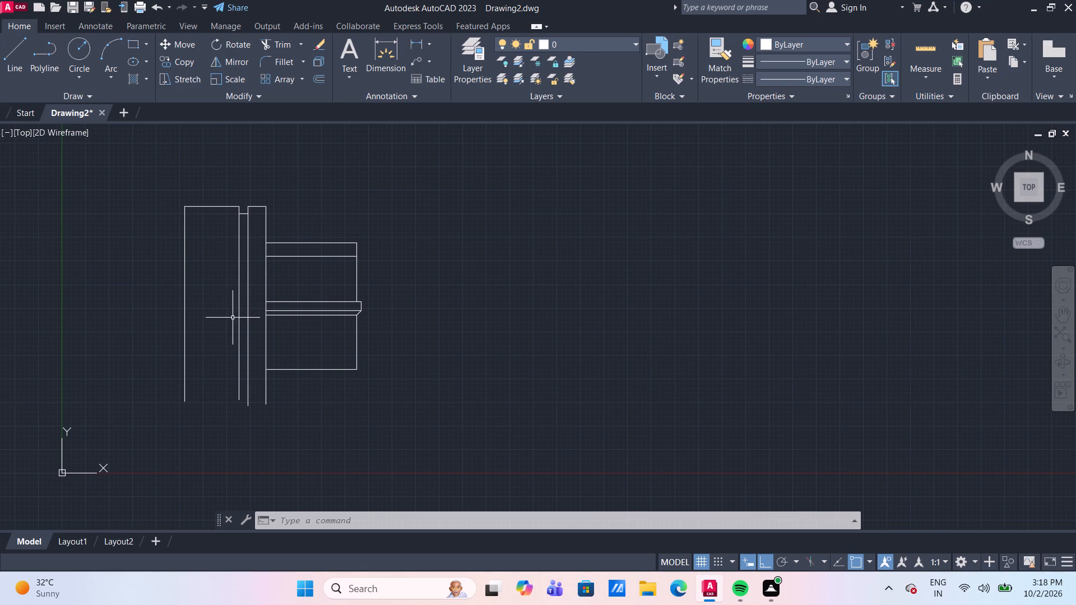
scroll(233, 318, down, 1)
middle_drag(225, 320, 226, 315)
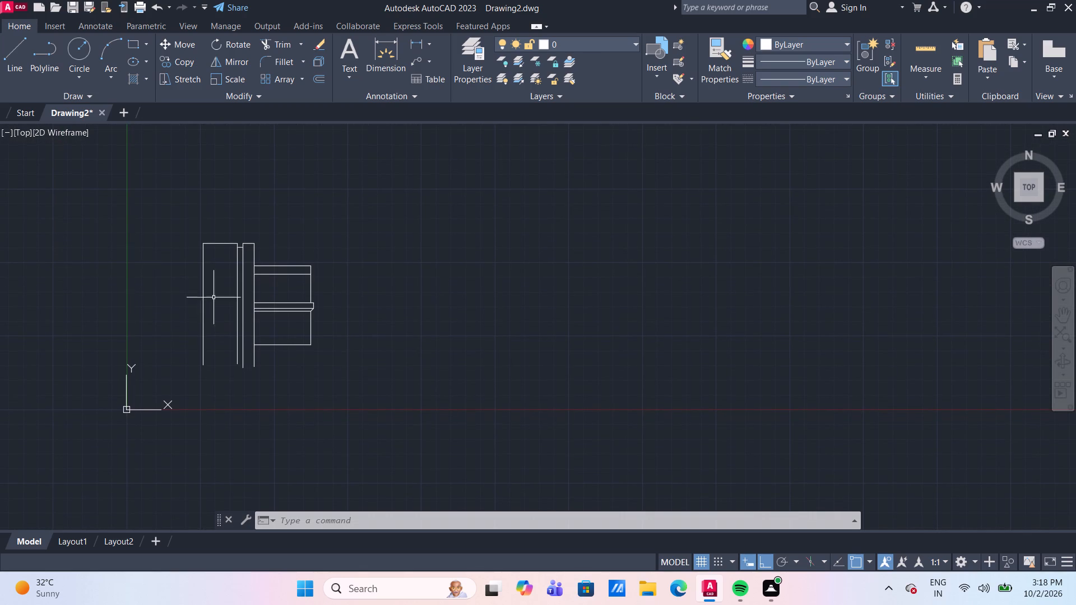
scroll(222, 262, up, 2)
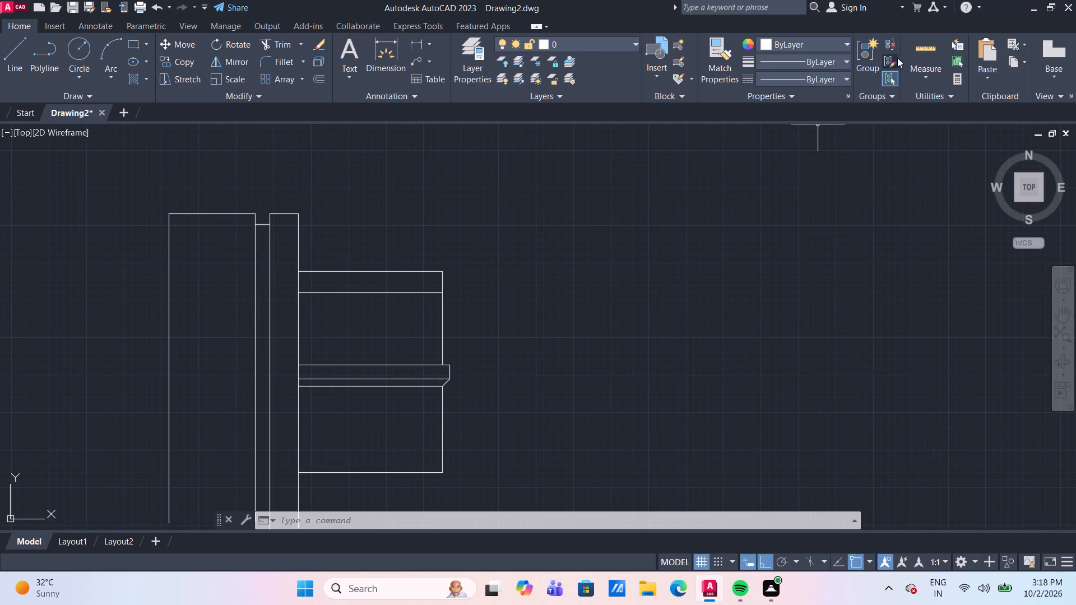
click(915, 47)
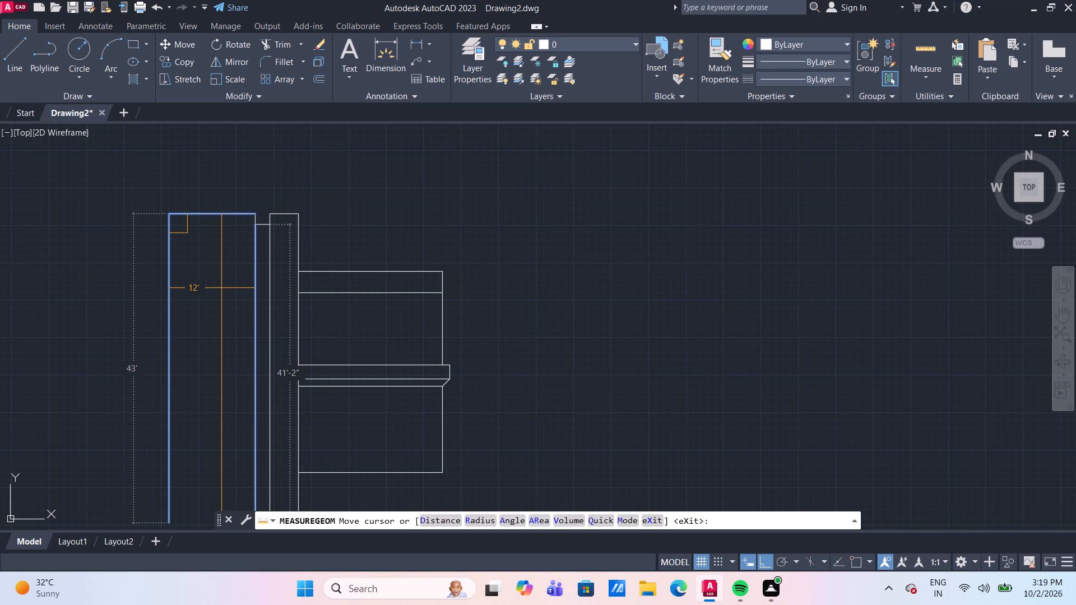
key(Escape)
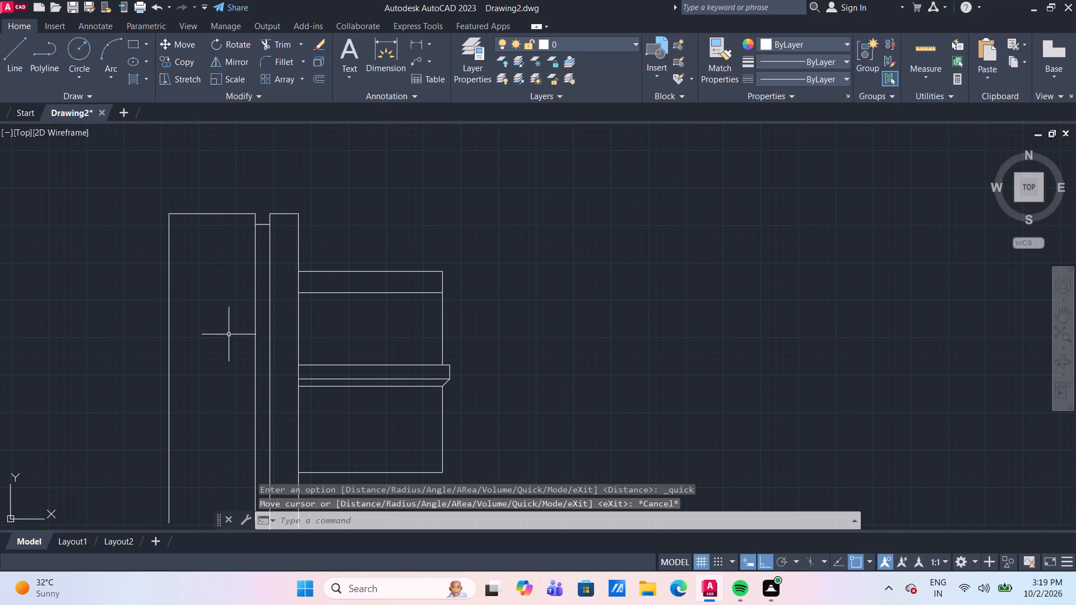
Offset the tall section's left wall 2' inward.
key(o)
key(Return)
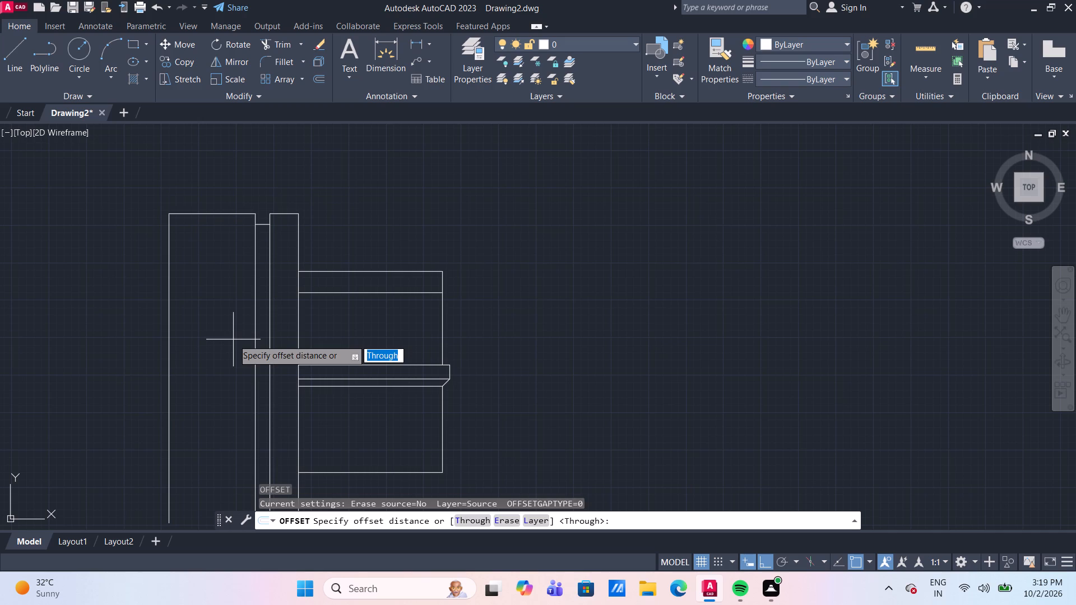
key(Return)
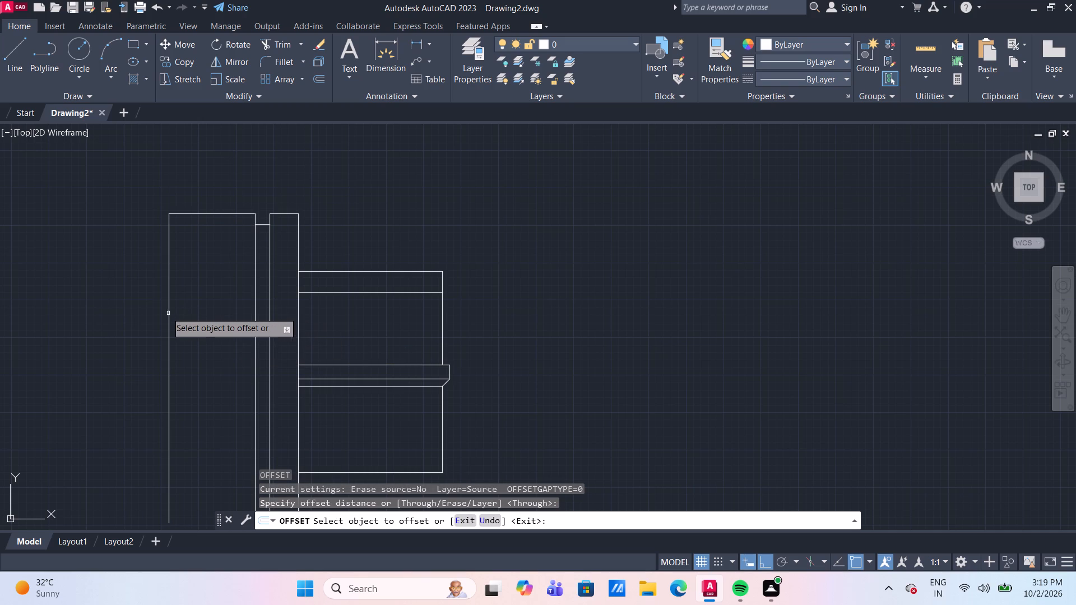
click(169, 315)
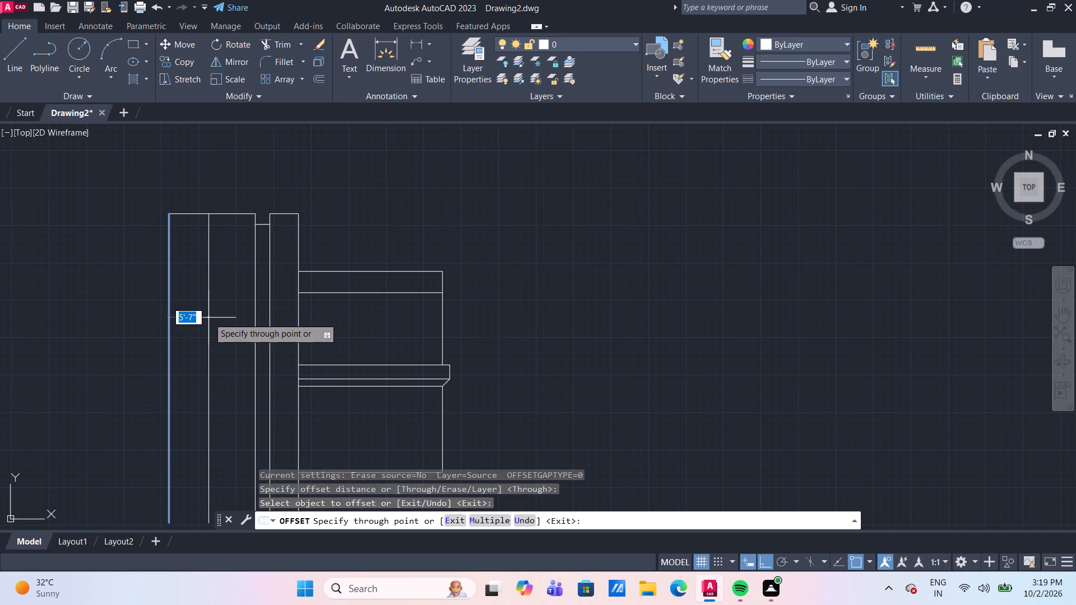
text(2')
key(Return)
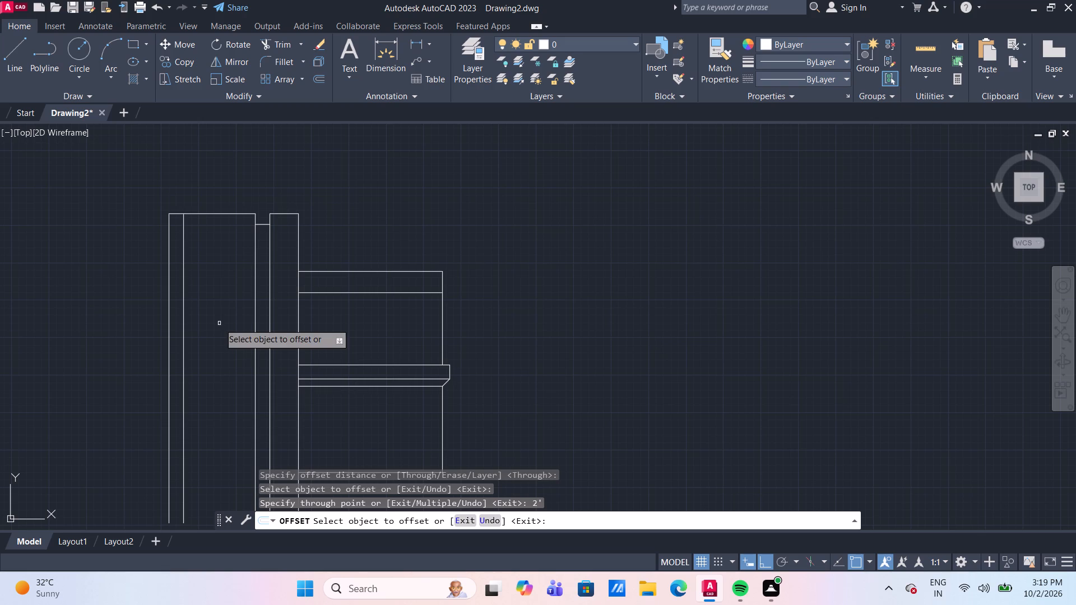
Offset the new inner line a further 4'9" to the right, within the tall section's left bay.
click(183, 340)
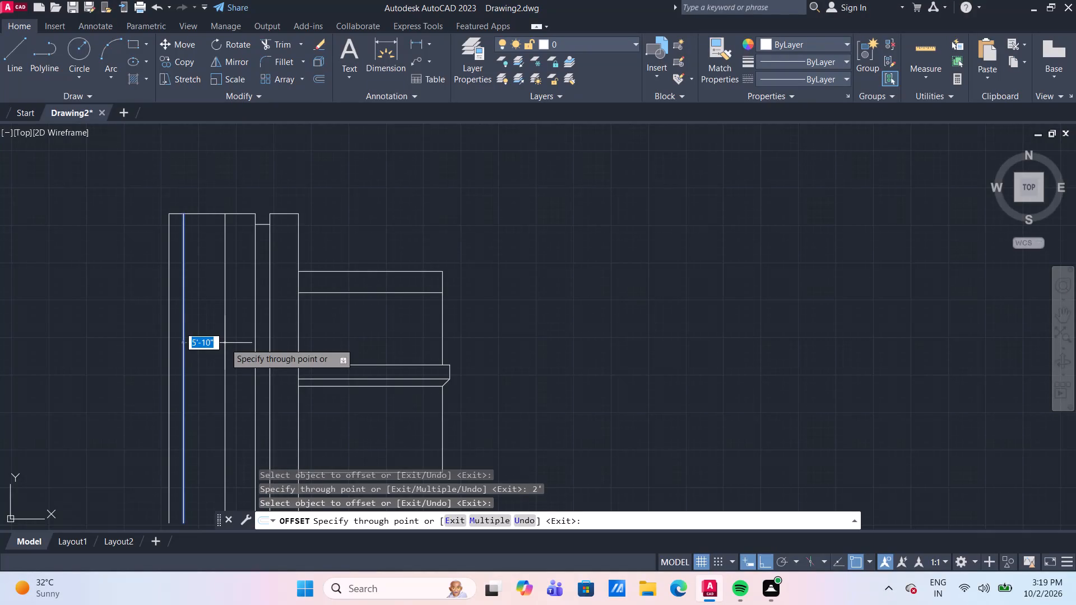
text(4'9)
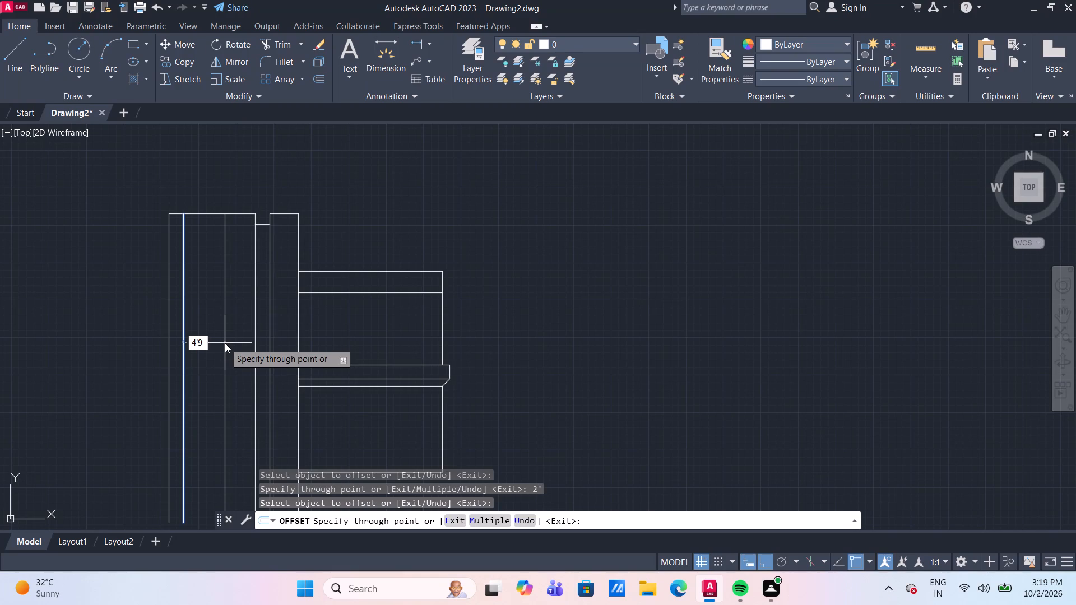
key(shift+quotedbl)
key(Return)
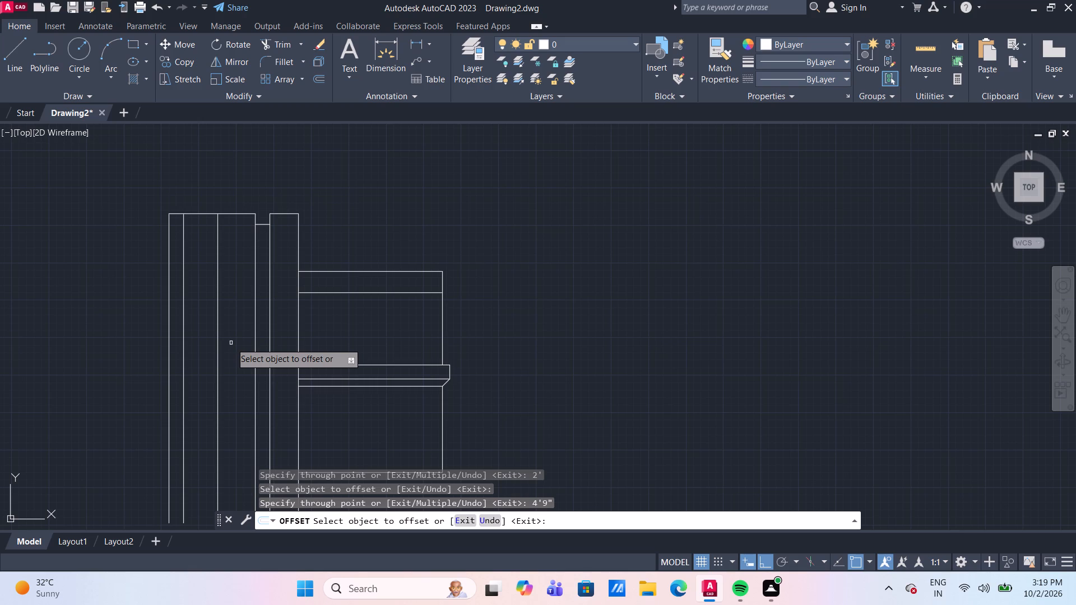
Offset the top edge of the tall section's left bay 2' downward.
drag(204, 215, 211, 220)
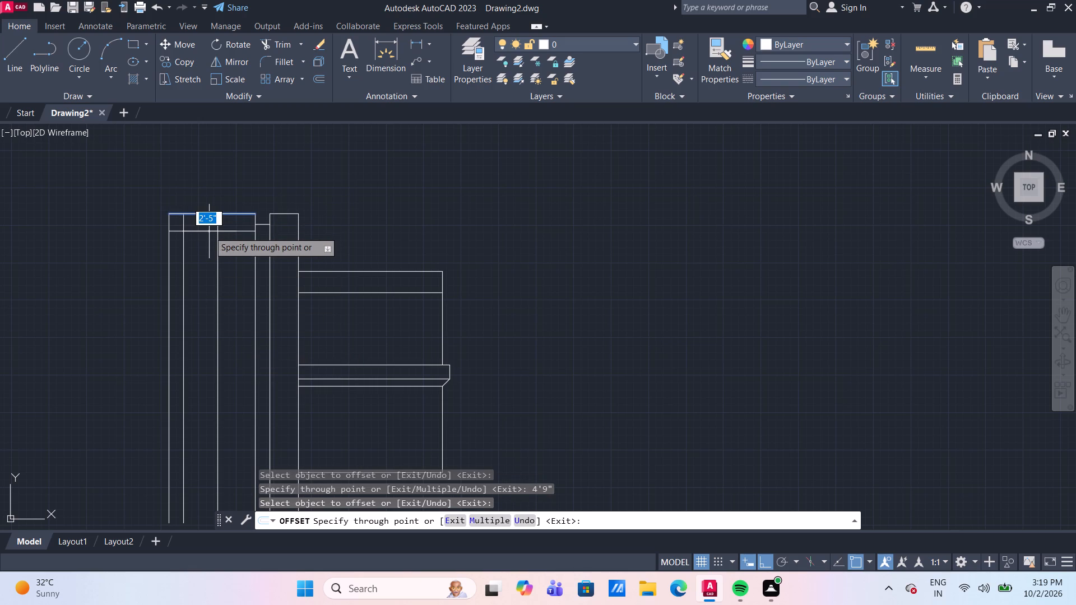
text(2')
key(Return)
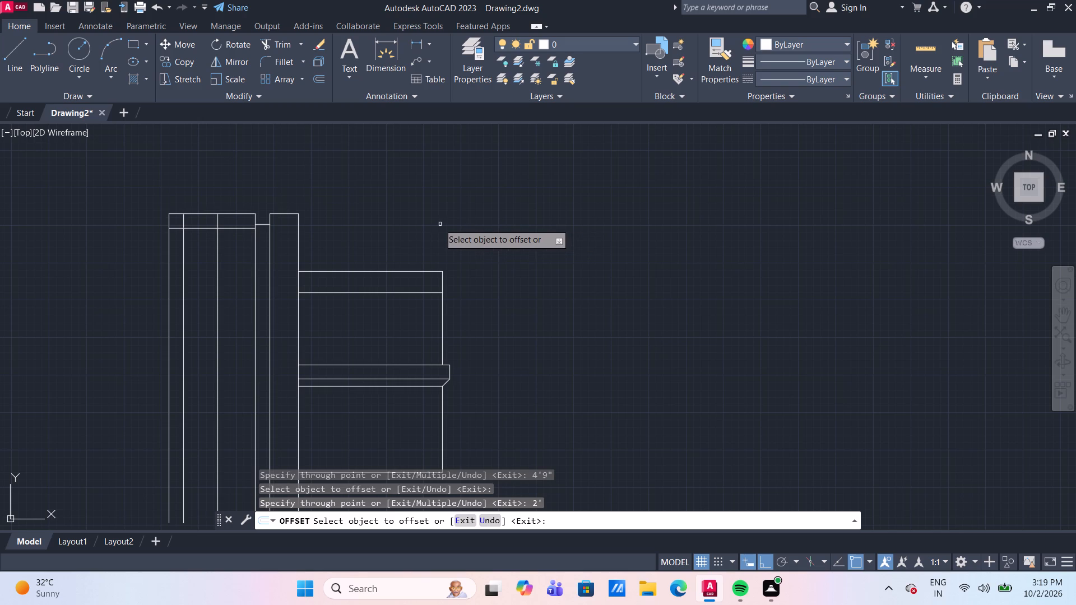
key(Escape)
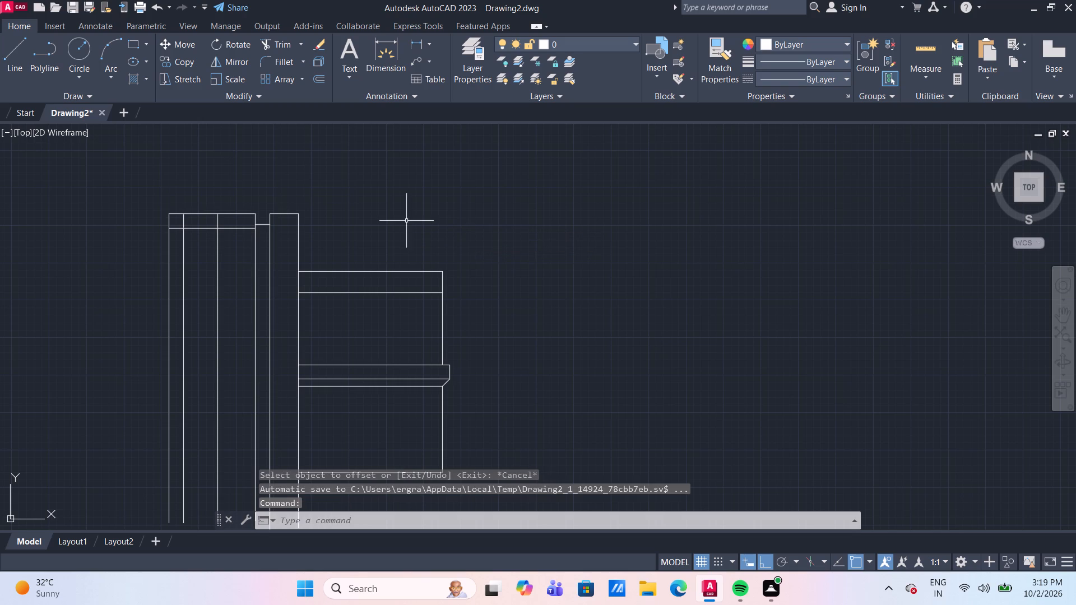
Measure the strip widths and wall lengths at the top of the tall section with Quick Measure.
scroll(238, 250, up, 1)
middle_drag(249, 241, 272, 223)
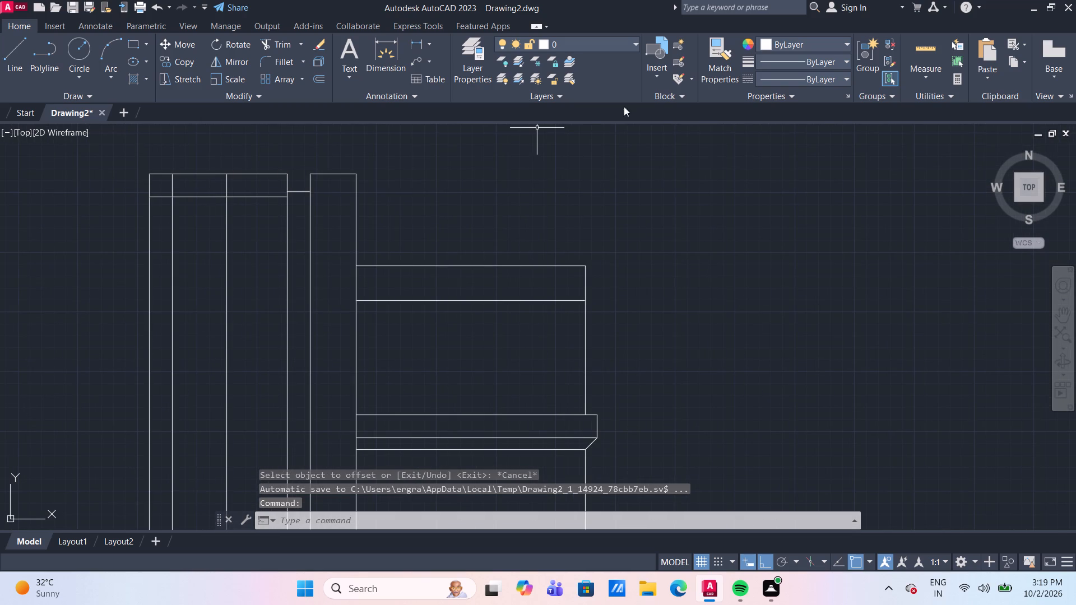
click(934, 55)
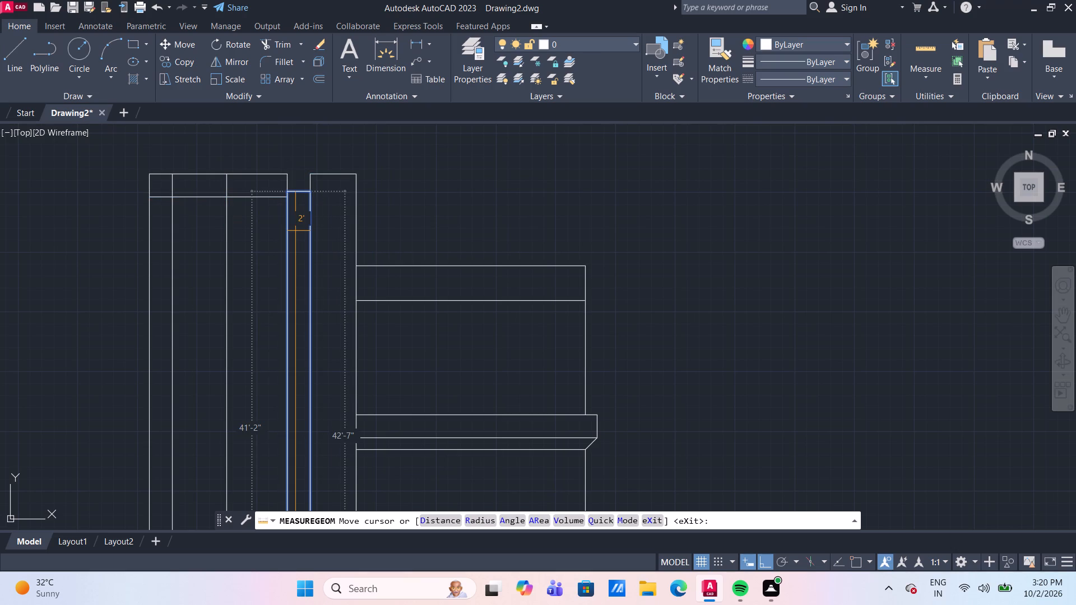
key(Escape)
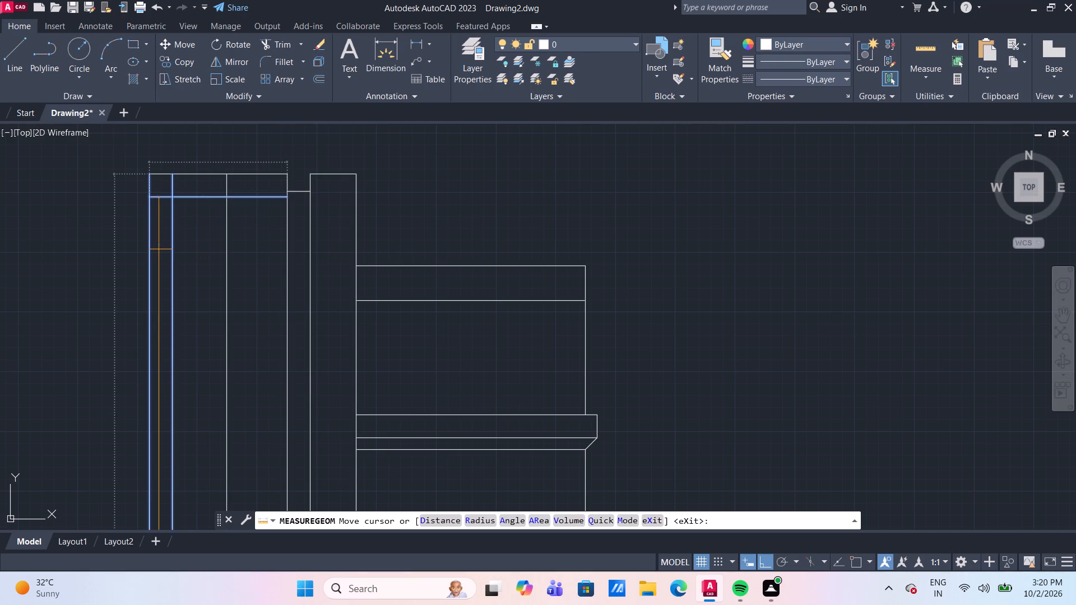
middle_drag(164, 252, 178, 245)
scroll(178, 245, down, 1)
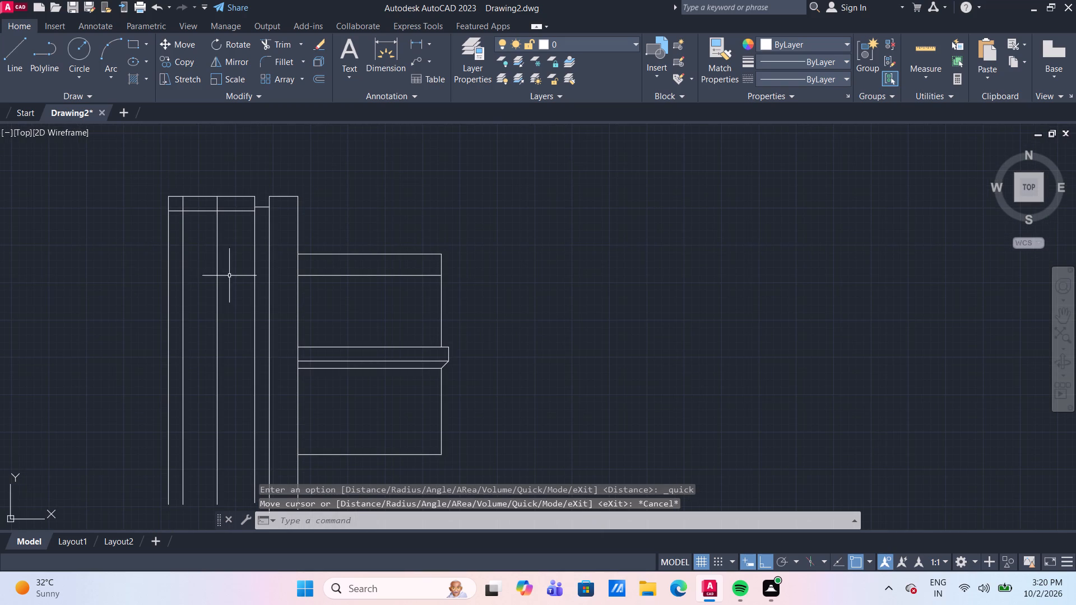
Offset the tall section's left wall 1' outward to the left.
scroll(210, 246, up, 1)
middle_drag(210, 244, 212, 233)
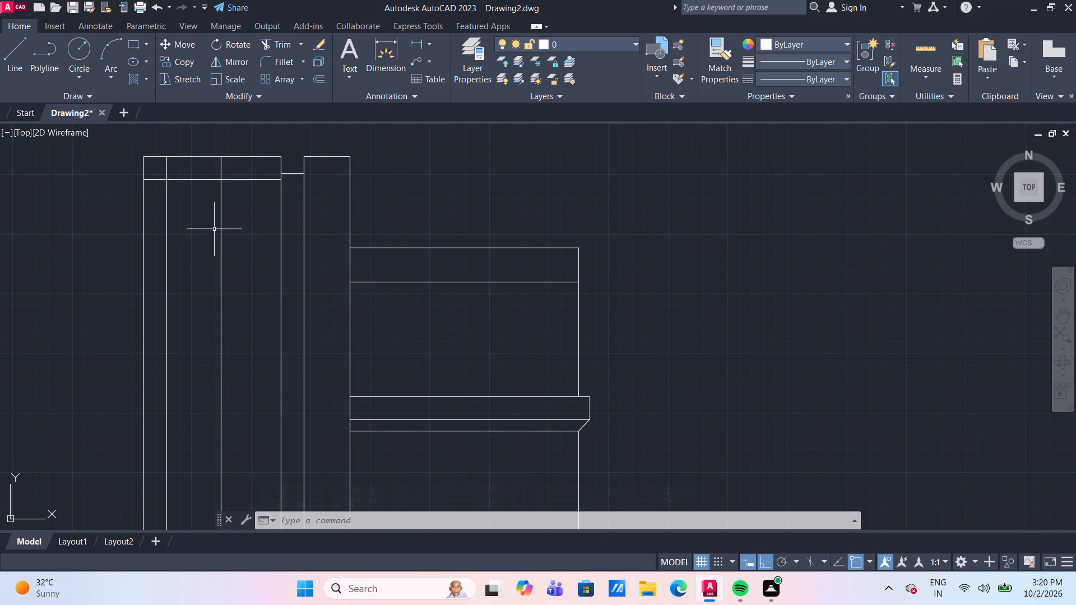
key(o)
key(Return)
key(Return)
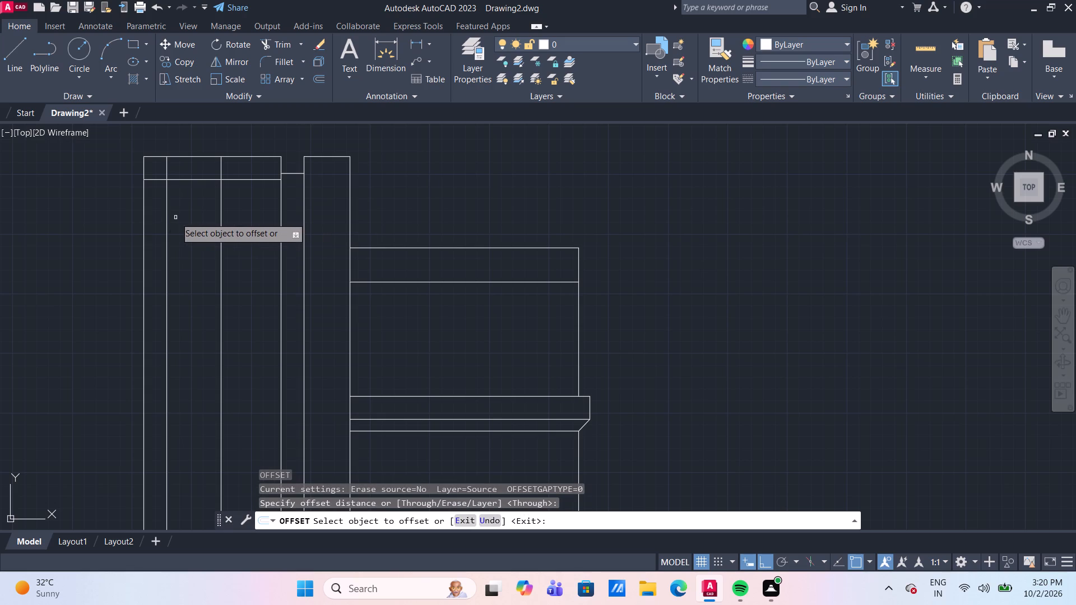
drag(143, 217, 133, 216)
text(1')
key(Return)
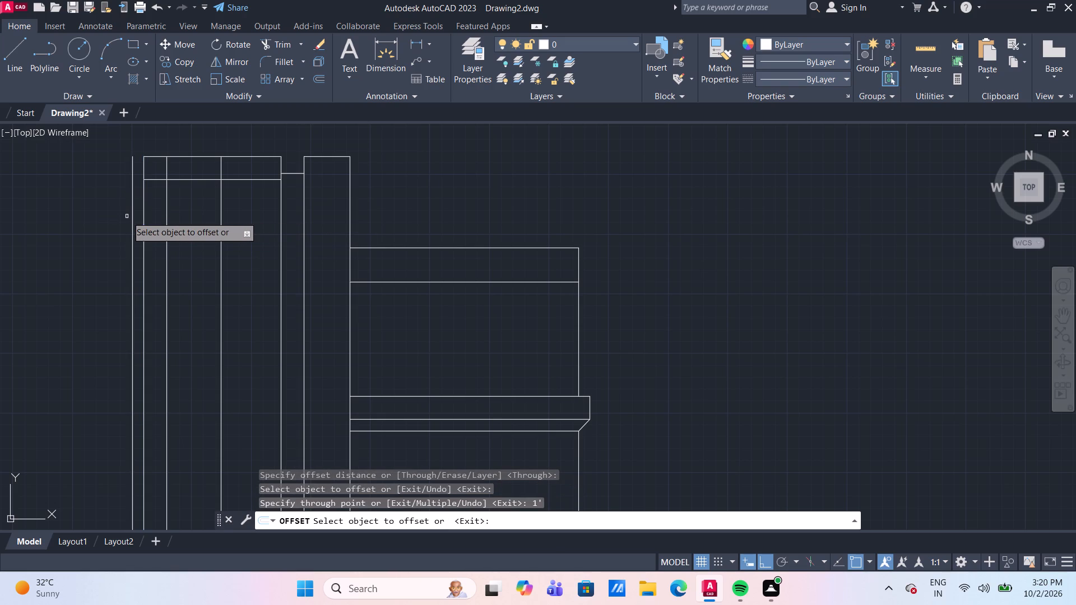
Offset the inner horizontal line near the left bay's top 1' downward.
click(187, 180)
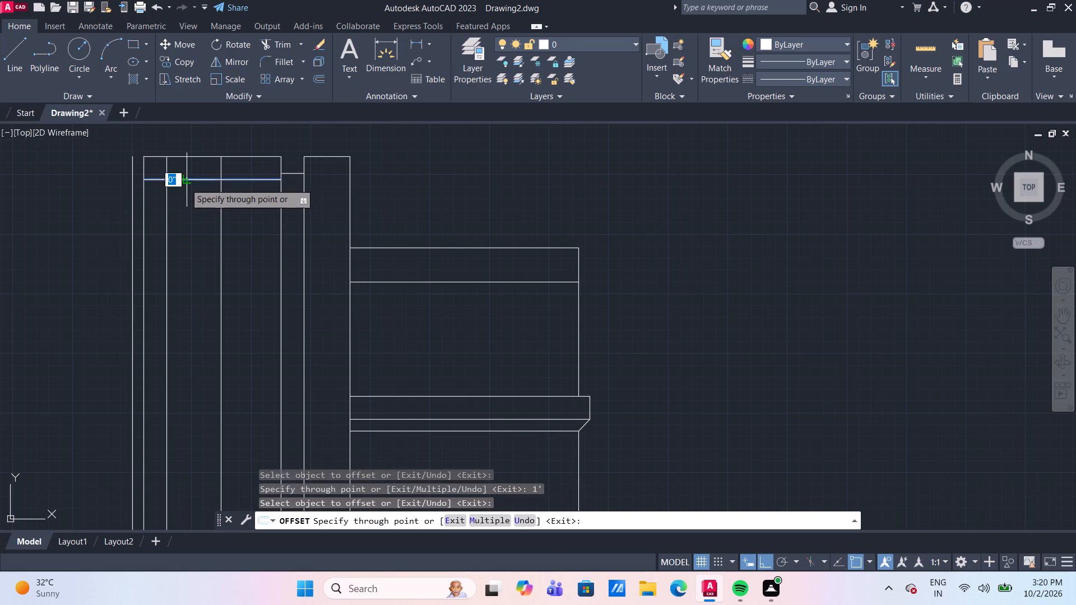
text(1')
key(Return)
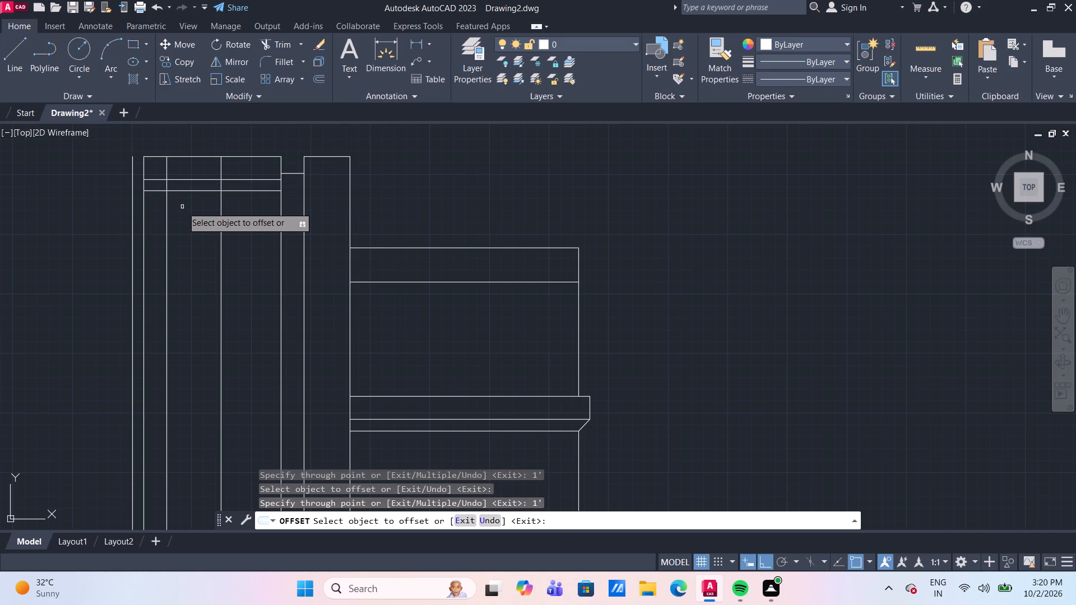
key(Escape)
Extend the left bay's top edge to the new outer left wall line.
text(TR)
key(Return)
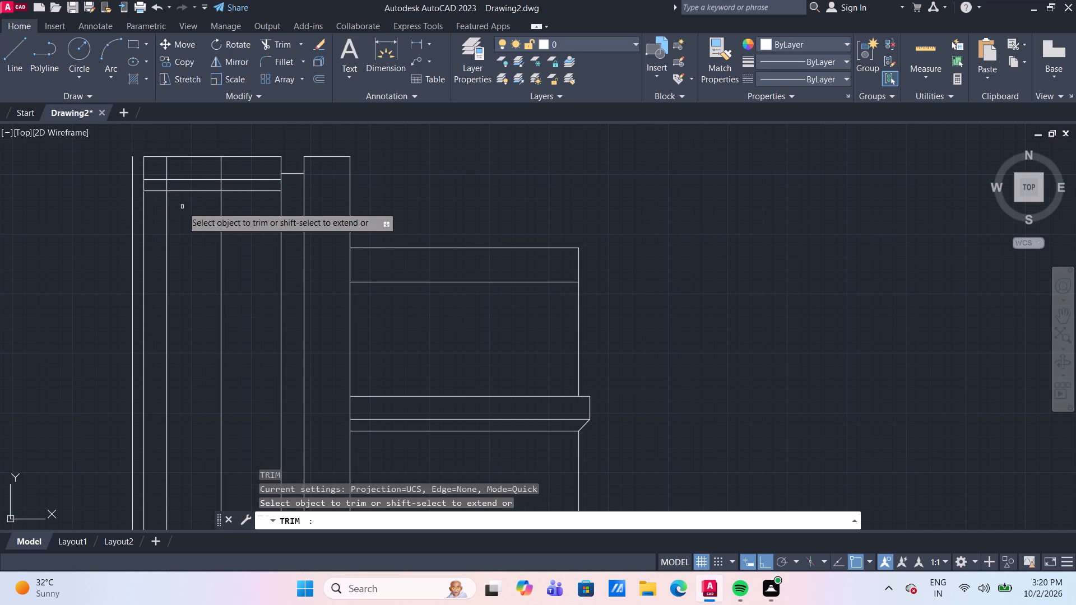
shift+click(182, 155)
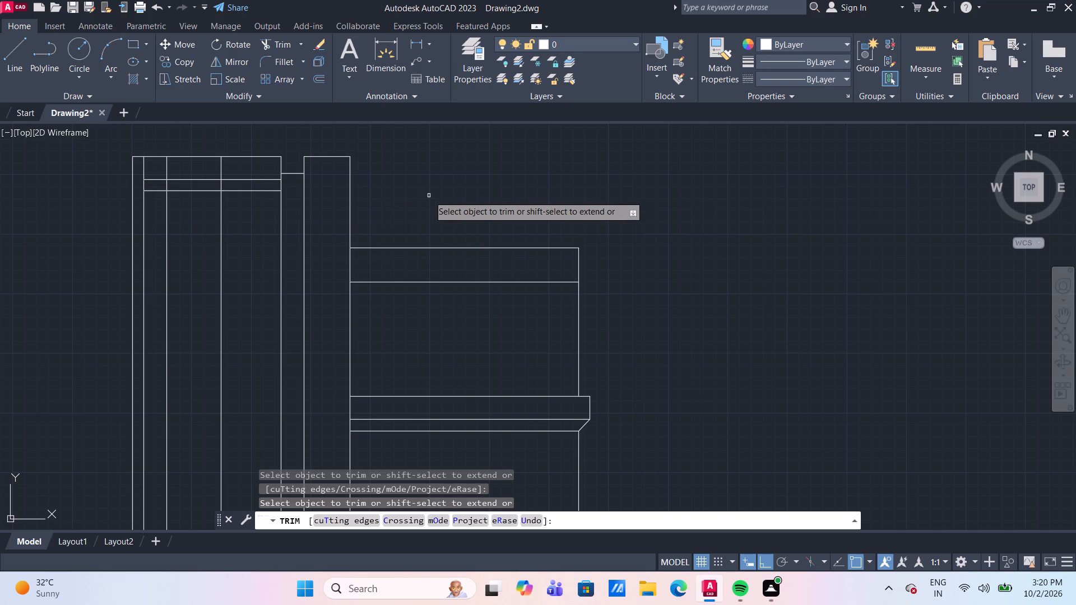
key(Escape)
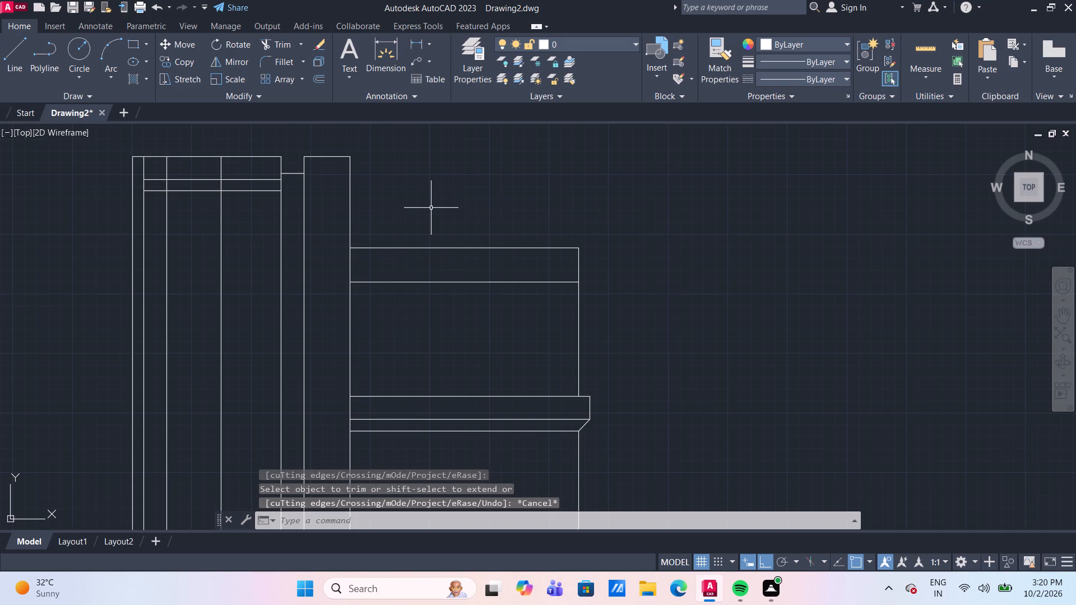
Delete the old left wall line and the upper of the two inner horizontal lines in the left bay.
middle_drag(405, 216, 420, 209)
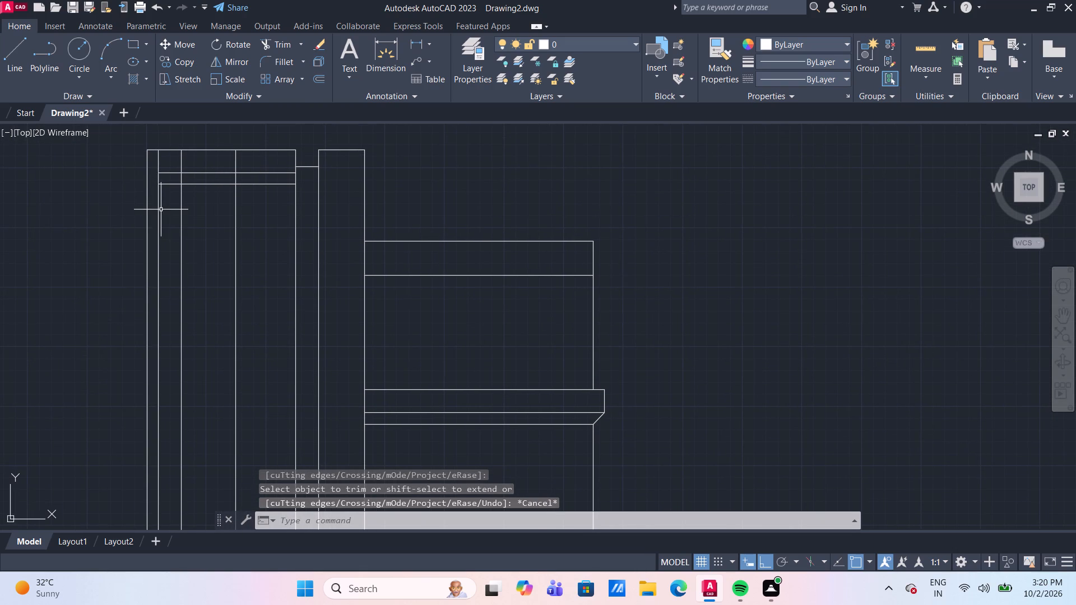
click(158, 210)
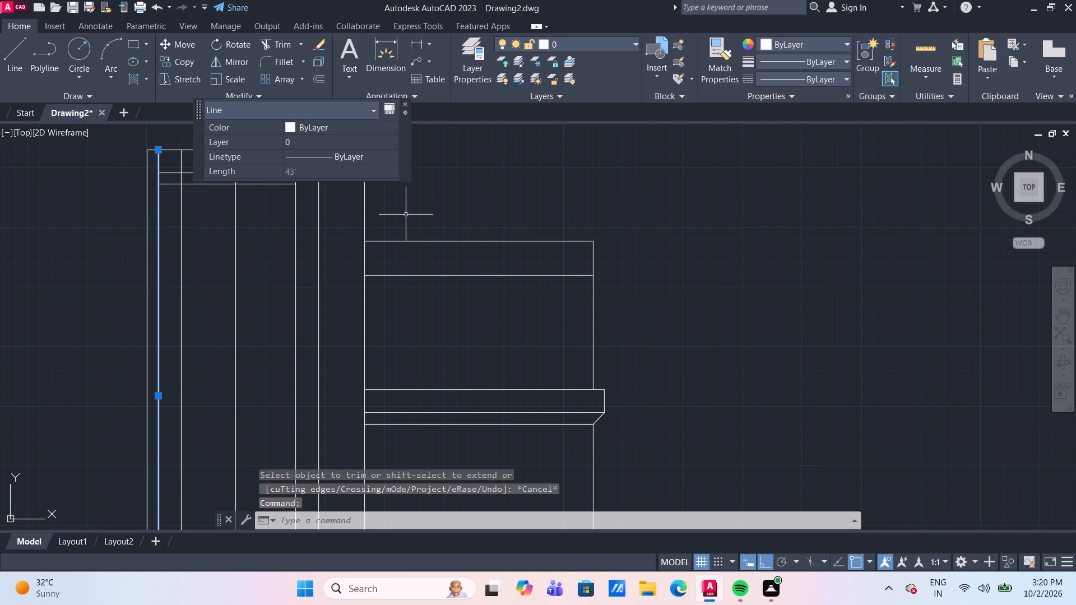
key(Delete)
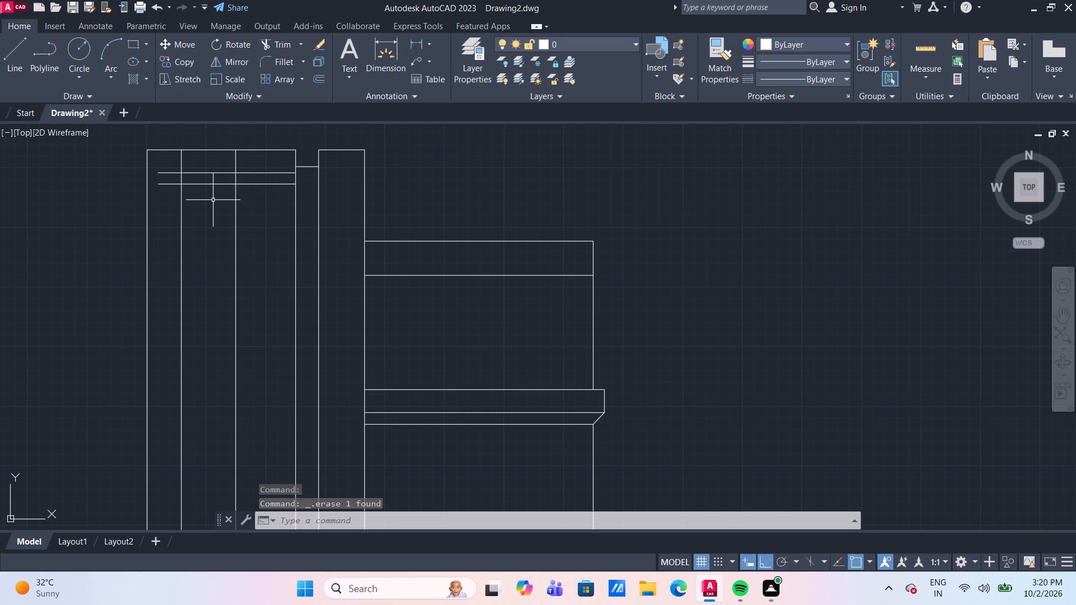
click(205, 173)
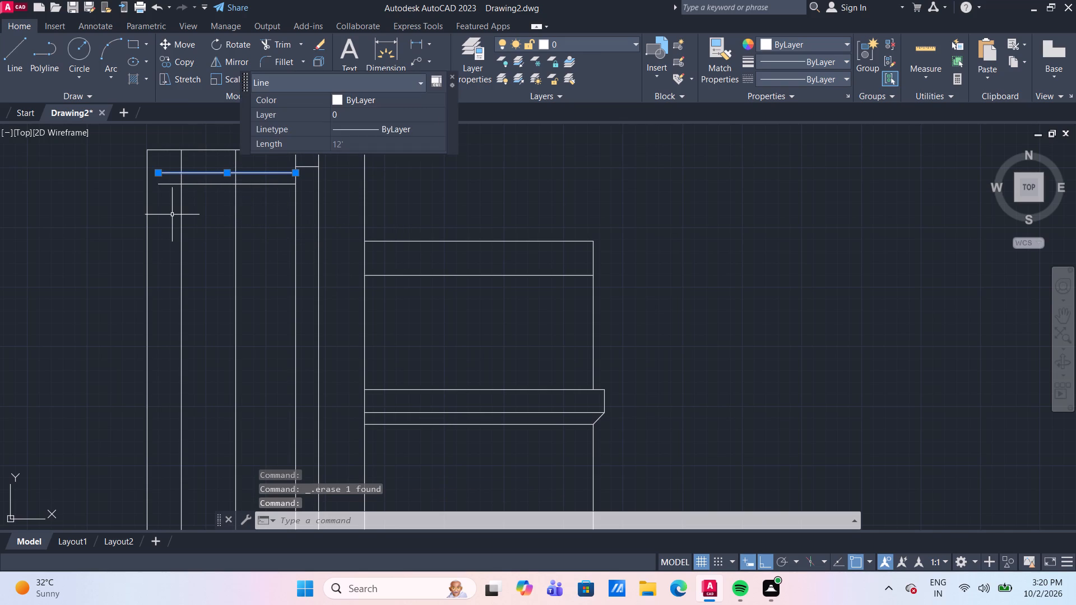
key(Delete)
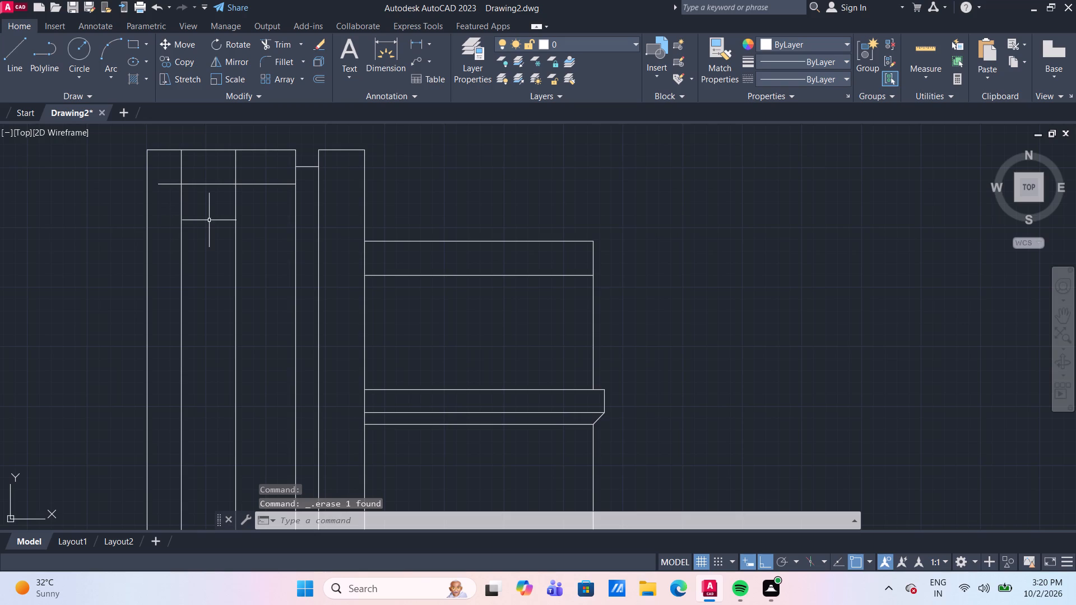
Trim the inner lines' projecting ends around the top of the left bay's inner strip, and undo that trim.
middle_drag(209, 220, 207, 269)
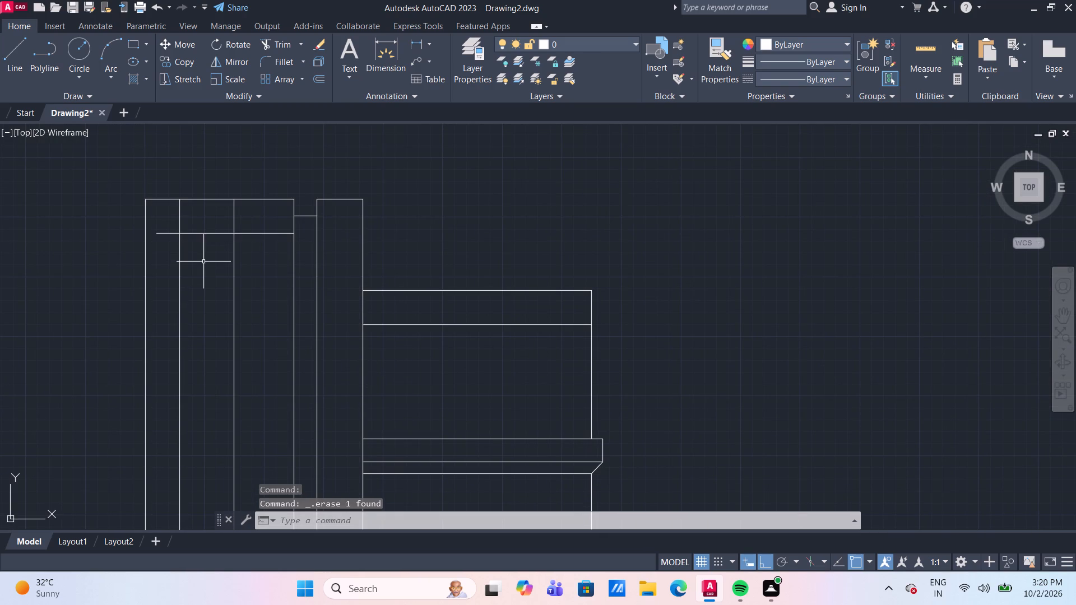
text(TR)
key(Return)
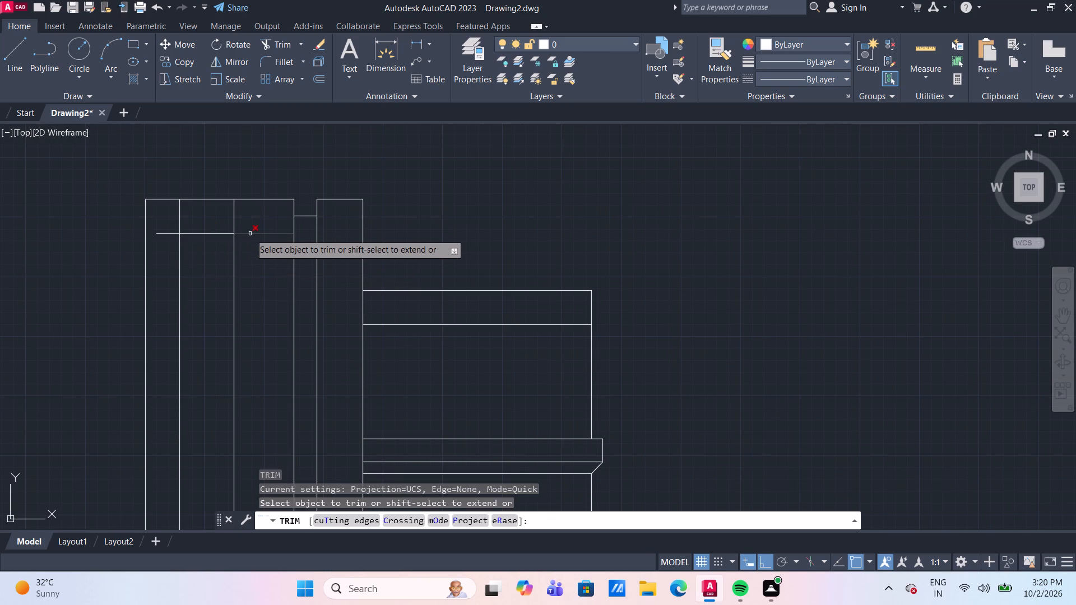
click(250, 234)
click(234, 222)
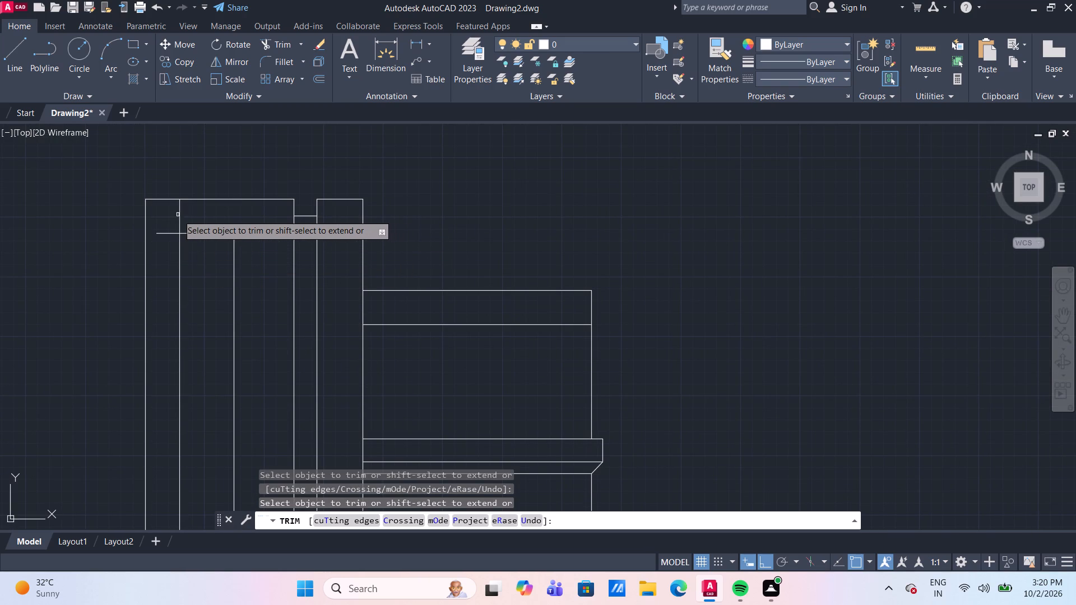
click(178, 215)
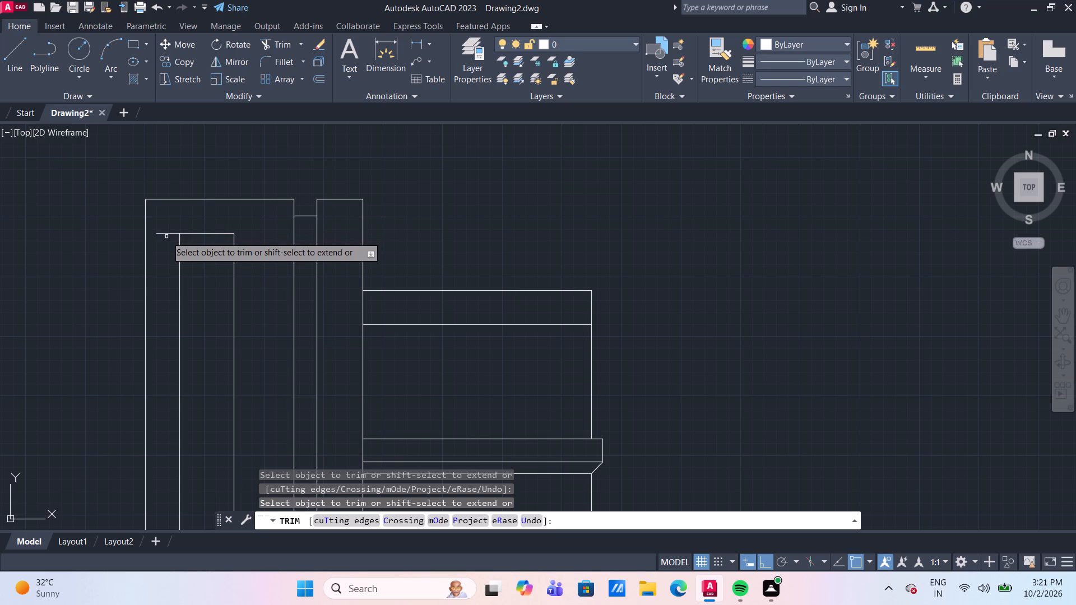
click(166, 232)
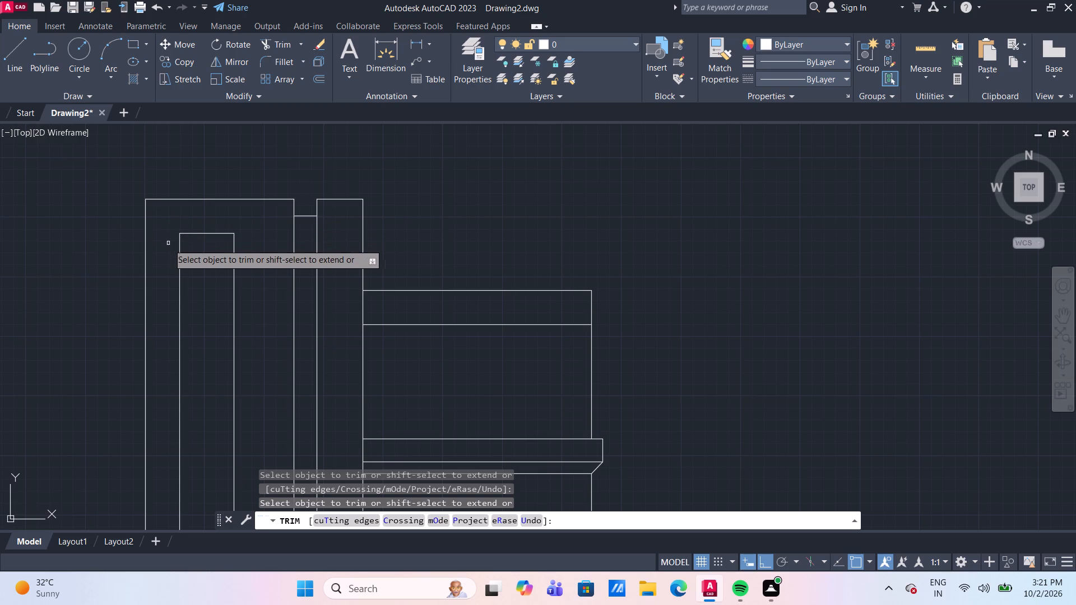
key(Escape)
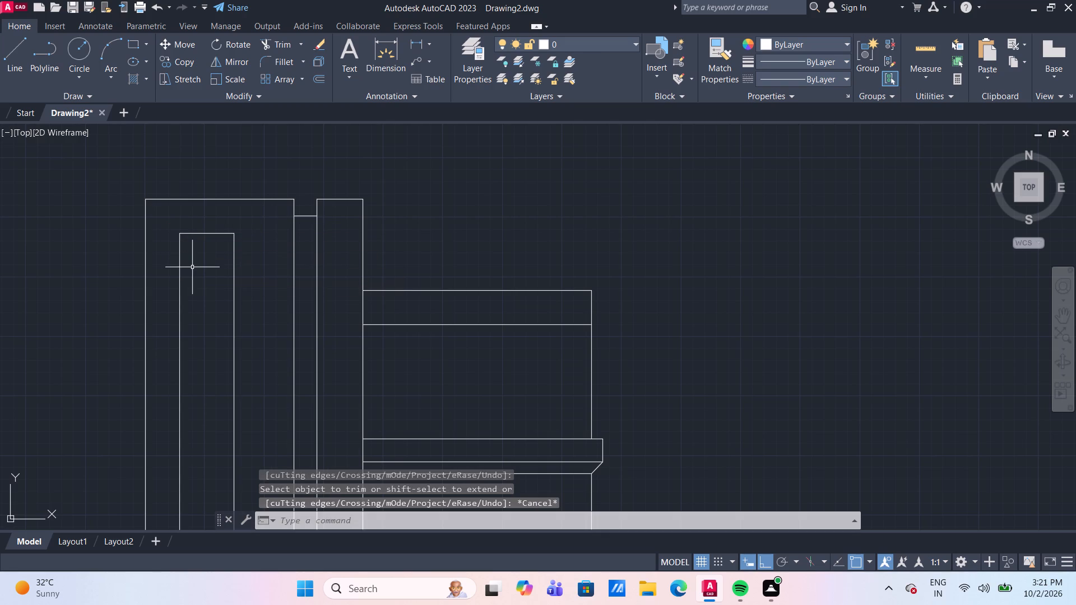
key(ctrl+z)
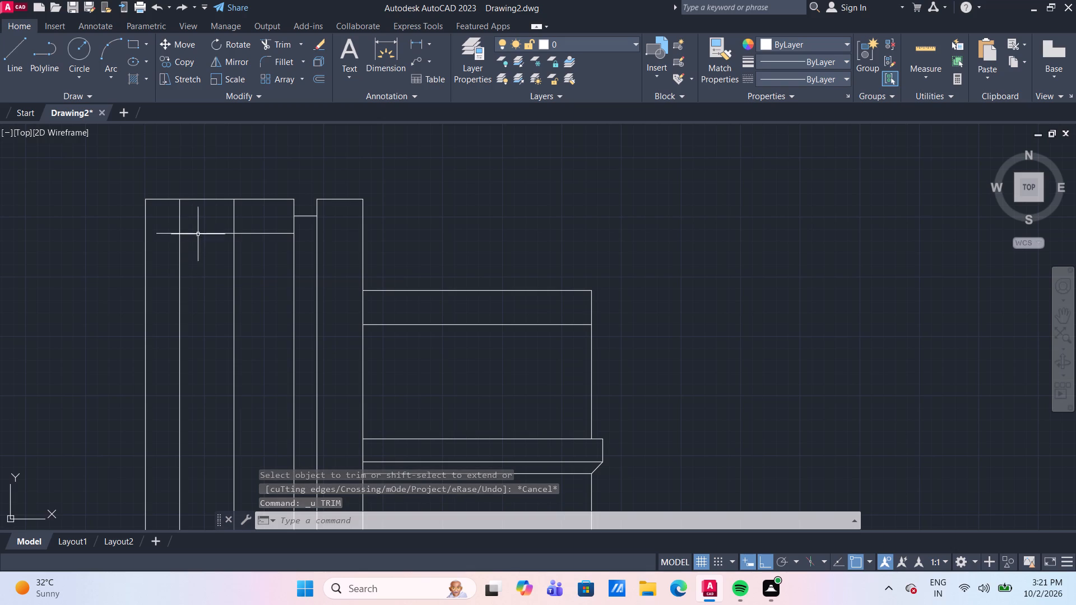
Trim the two inner vertical lines above the inner horizontal line, and cut that horizontal line back to them on both sides.
text(TR)
key(Return)
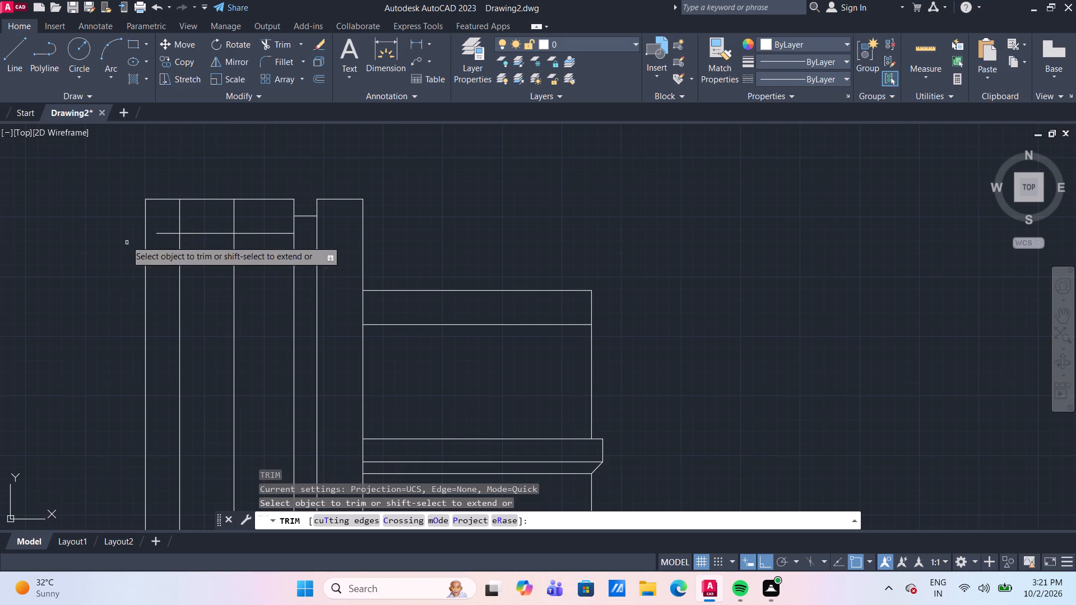
click(179, 217)
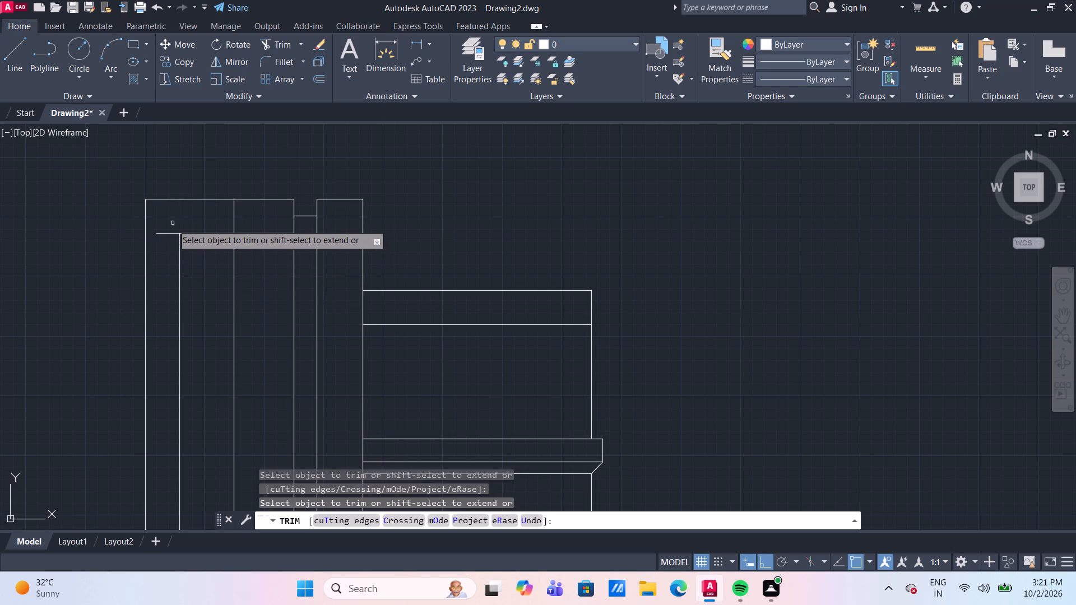
shift+click(163, 232)
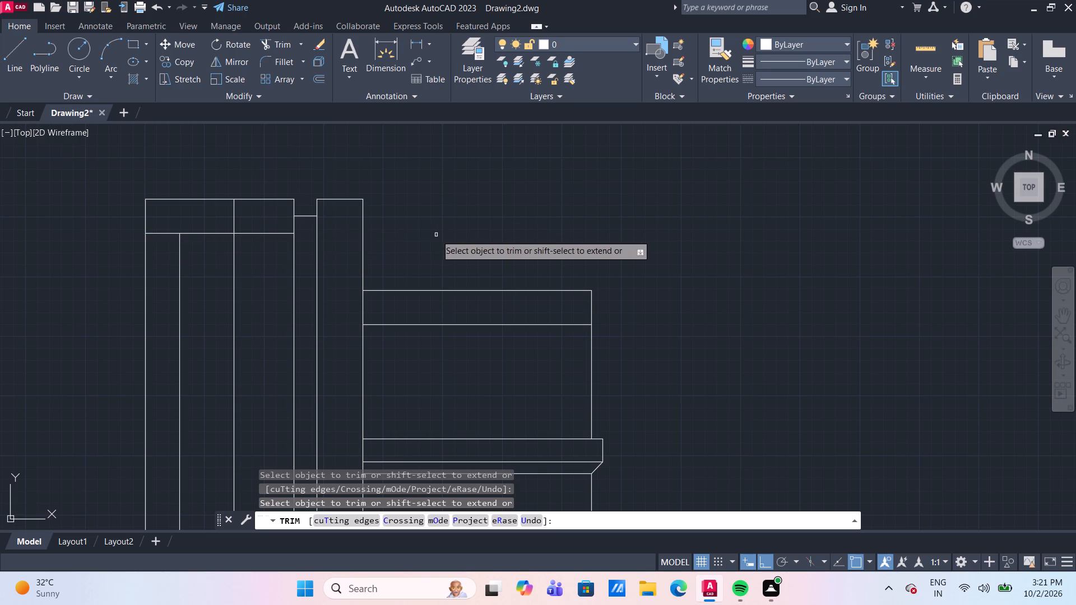
scroll(467, 220, down, 1)
middle_drag(452, 205, 436, 197)
scroll(295, 213, up, 2)
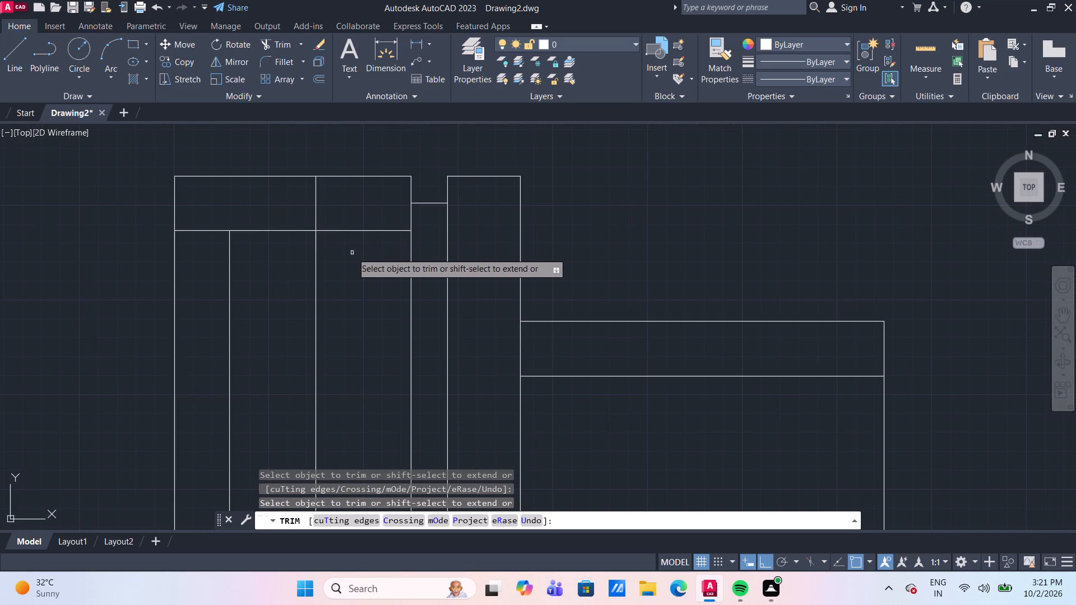
click(360, 253)
click(314, 210)
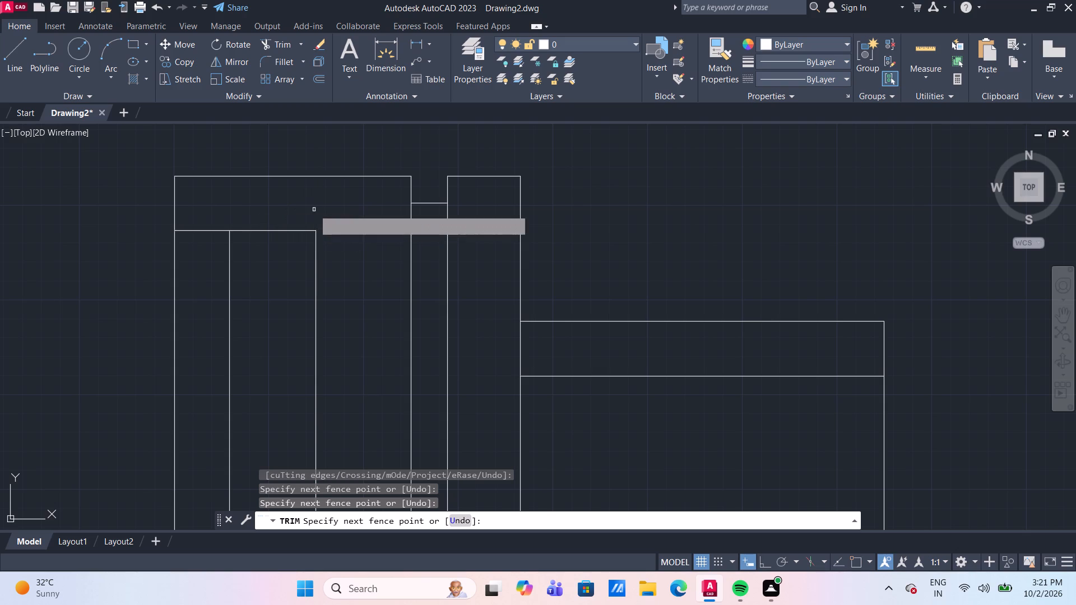
click(214, 231)
key(Escape)
Examine the open lower ends of the tall section's vertical lines.
scroll(222, 218, down, 1)
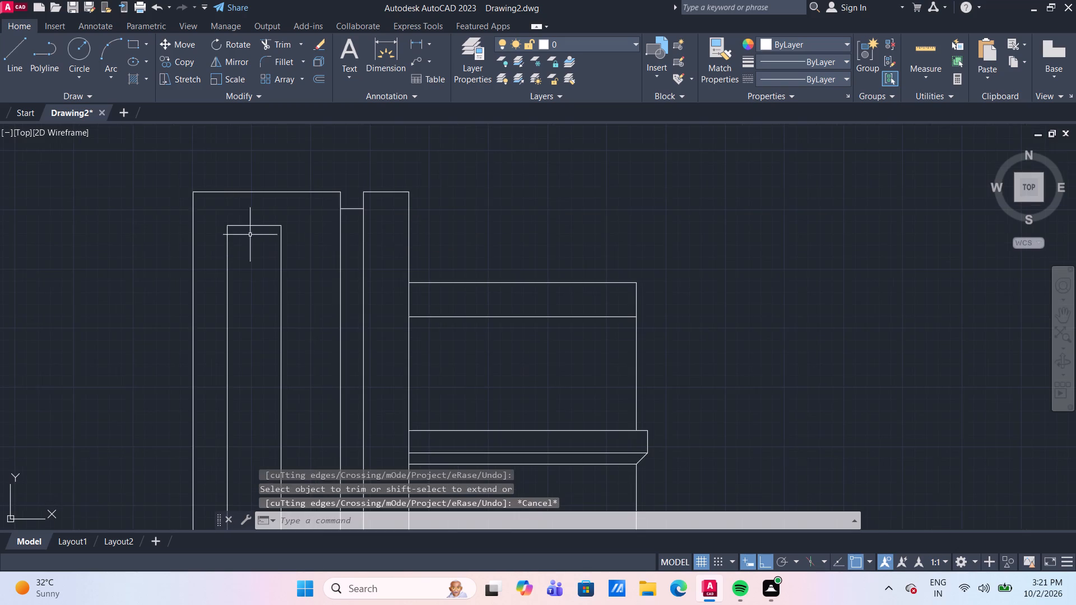
scroll(340, 257, down, 1)
middle_drag(325, 303, 241, 248)
scroll(241, 248, down, 1)
scroll(247, 297, down, 1)
middle_drag(276, 302, 244, 288)
scroll(244, 288, up, 1)
scroll(279, 332, up, 1)
middle_drag(279, 324, 291, 306)
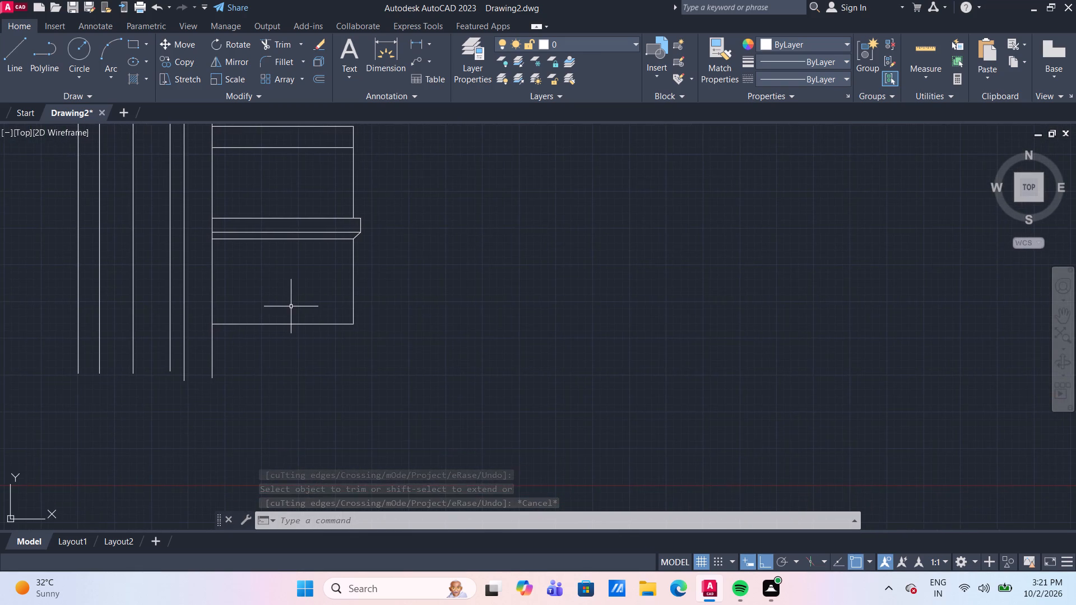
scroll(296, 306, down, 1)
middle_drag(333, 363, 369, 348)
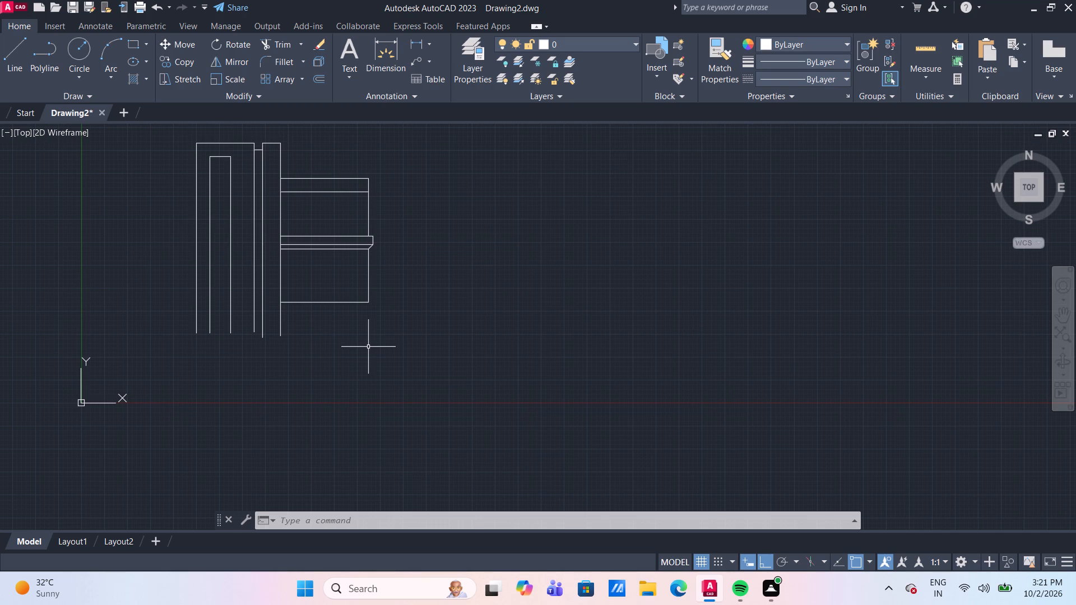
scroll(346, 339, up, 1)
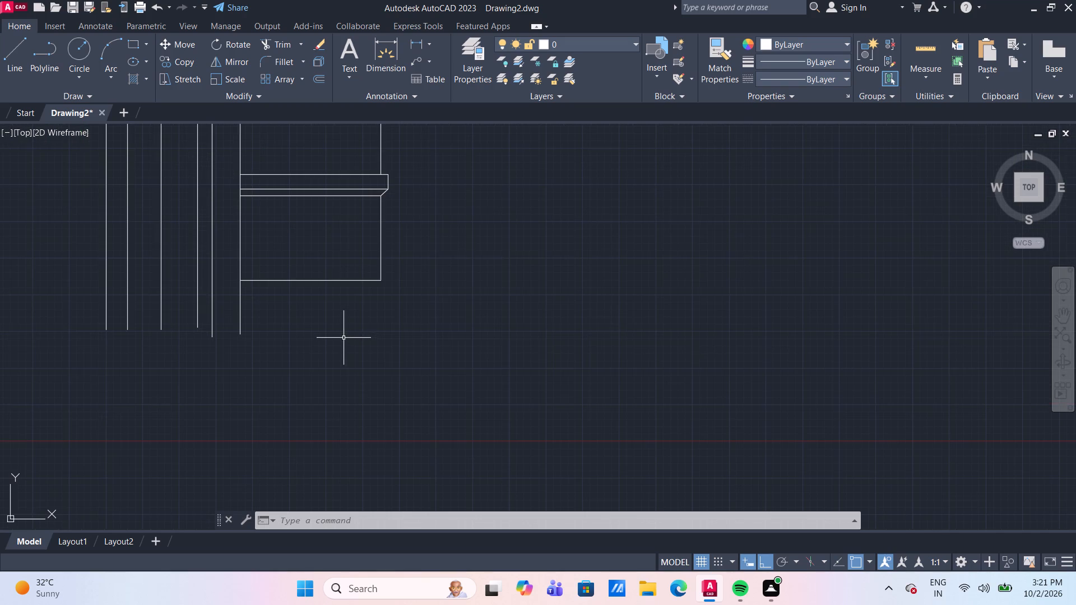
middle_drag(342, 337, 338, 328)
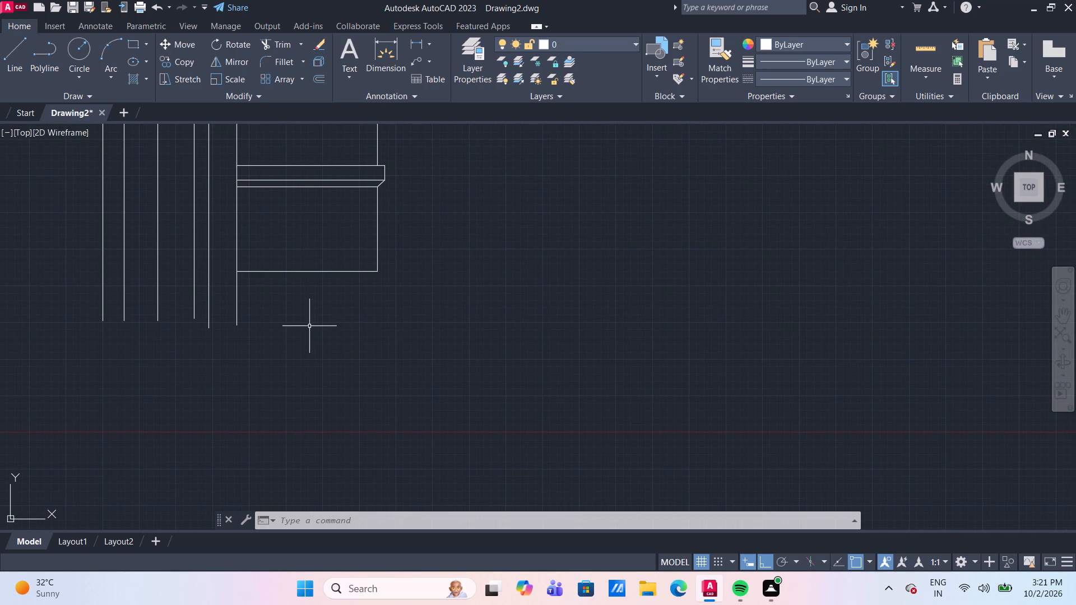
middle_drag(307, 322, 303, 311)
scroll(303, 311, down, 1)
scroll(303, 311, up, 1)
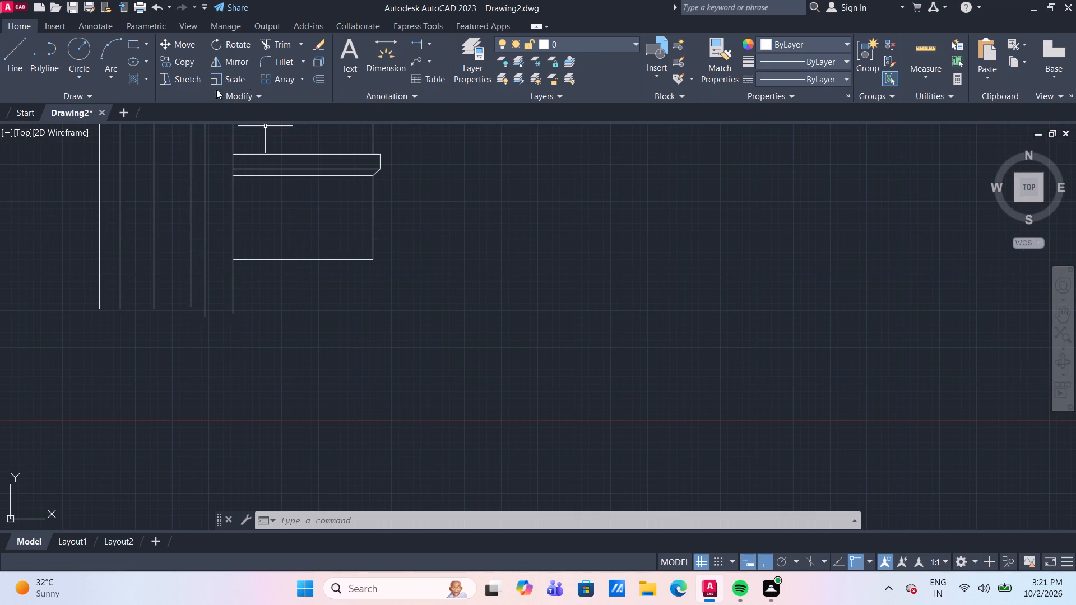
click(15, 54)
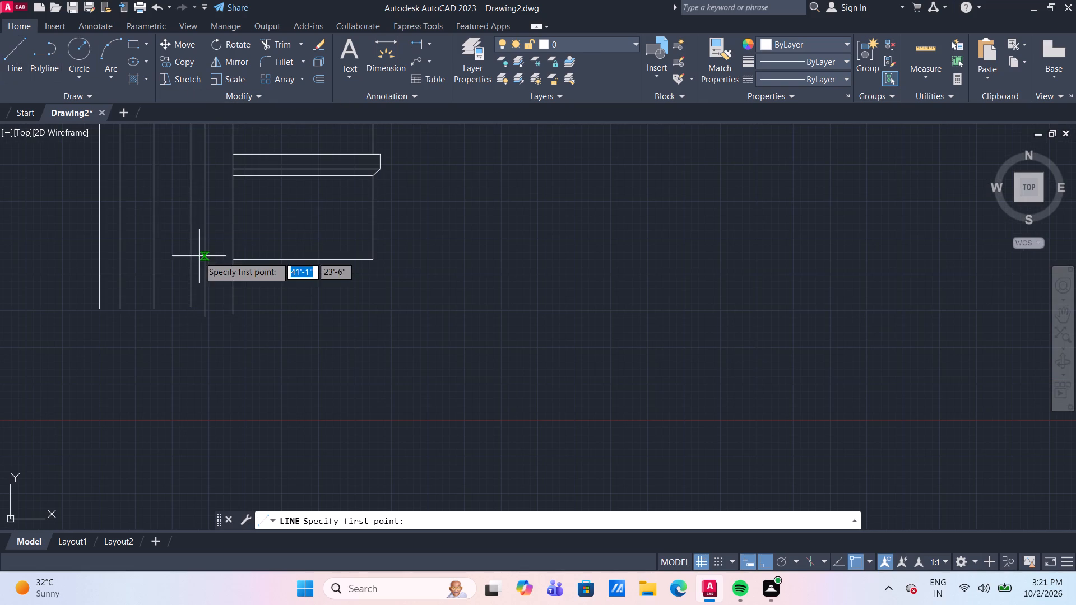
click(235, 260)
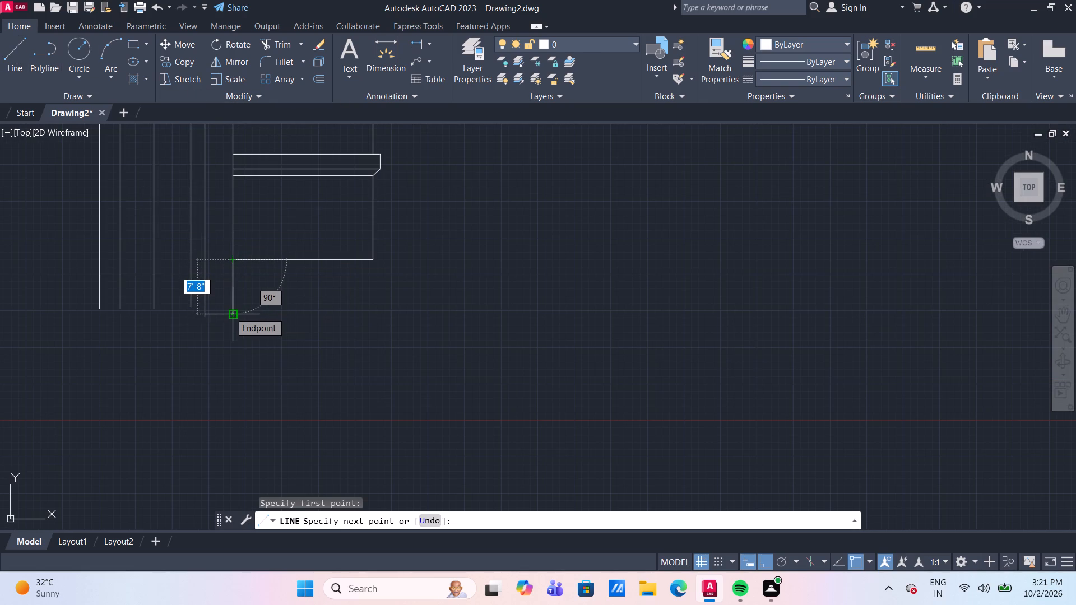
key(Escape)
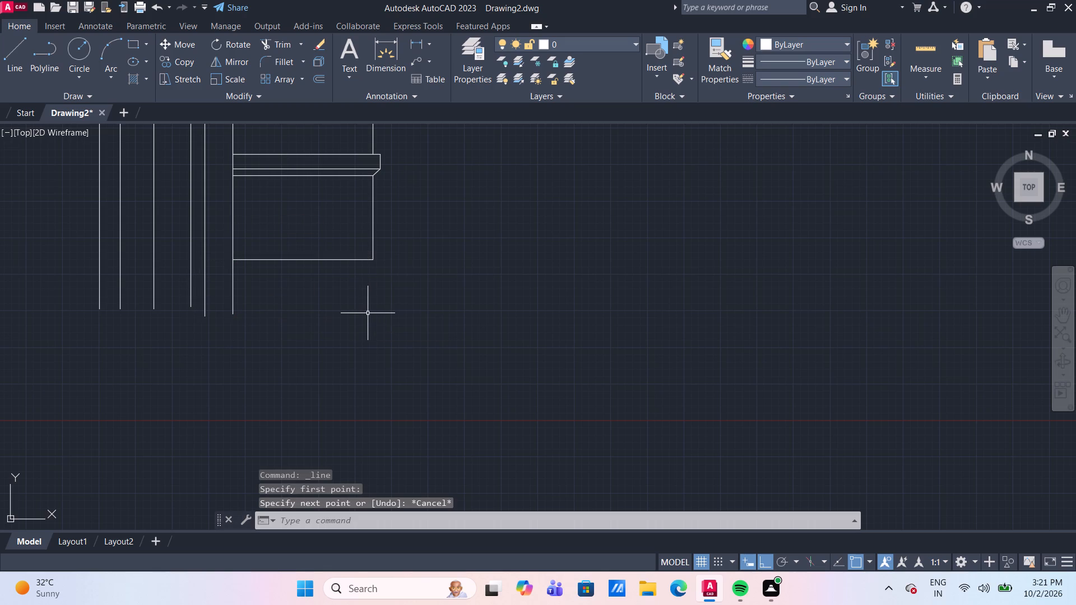
Offset the bottom line of the lowest room on the right side 5' downward.
key(o)
key(Return)
key(Return)
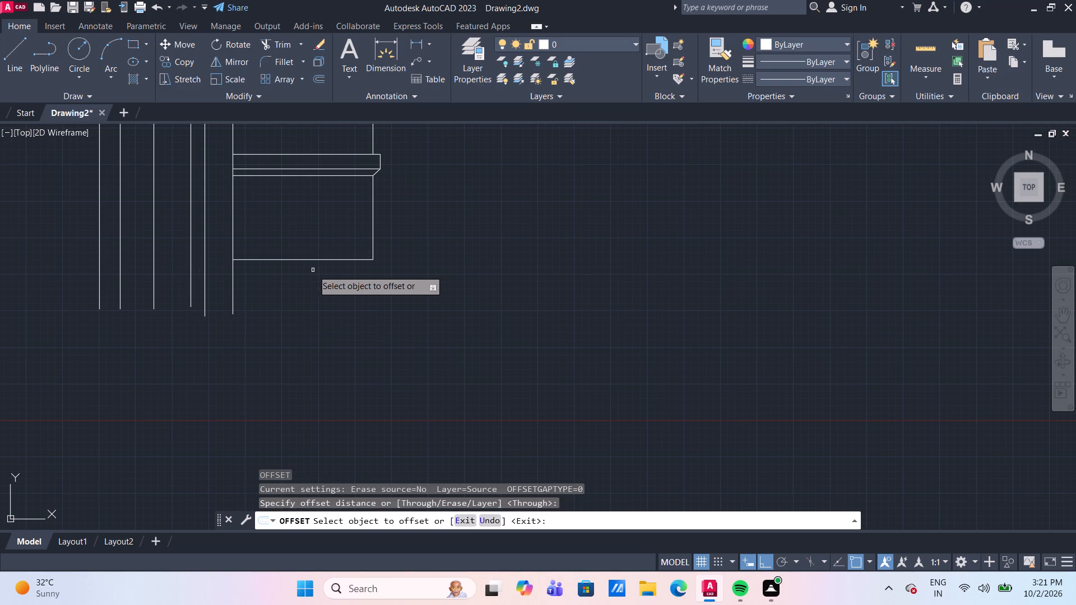
click(313, 261)
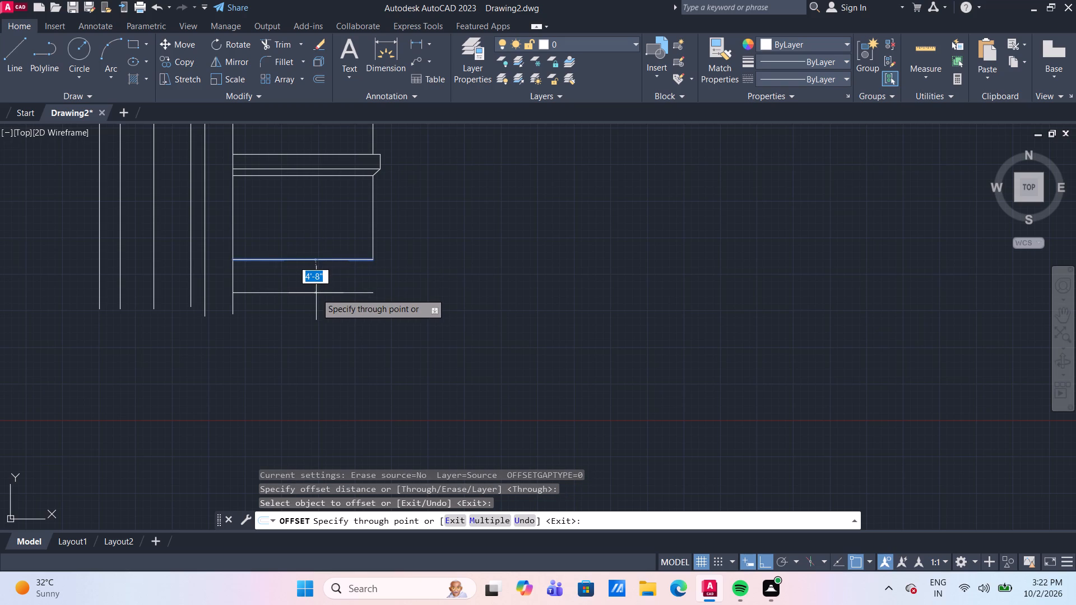
text(5')
key(Return)
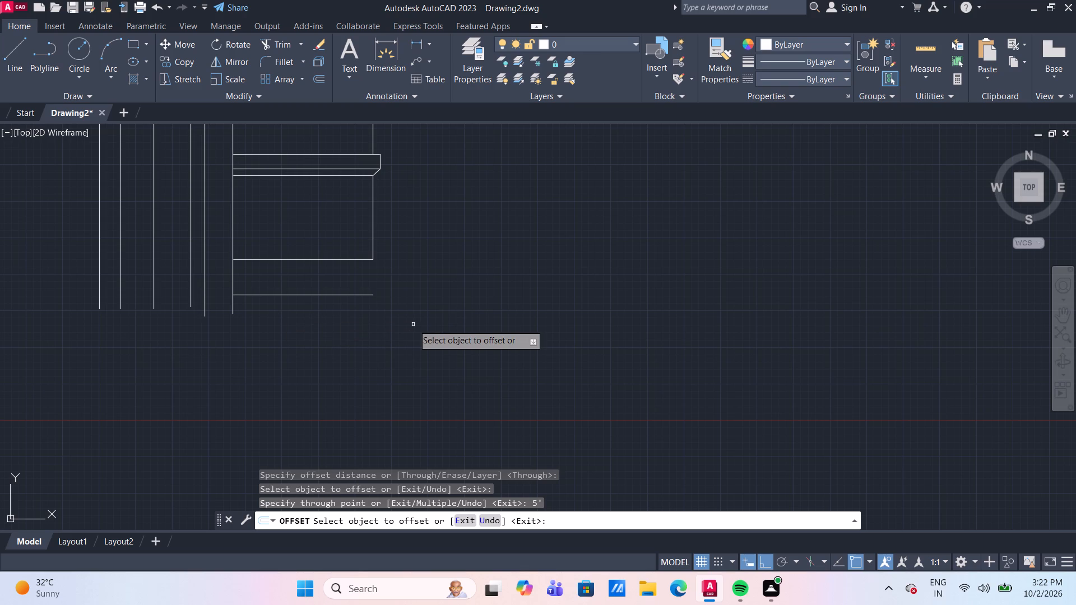
key(Escape)
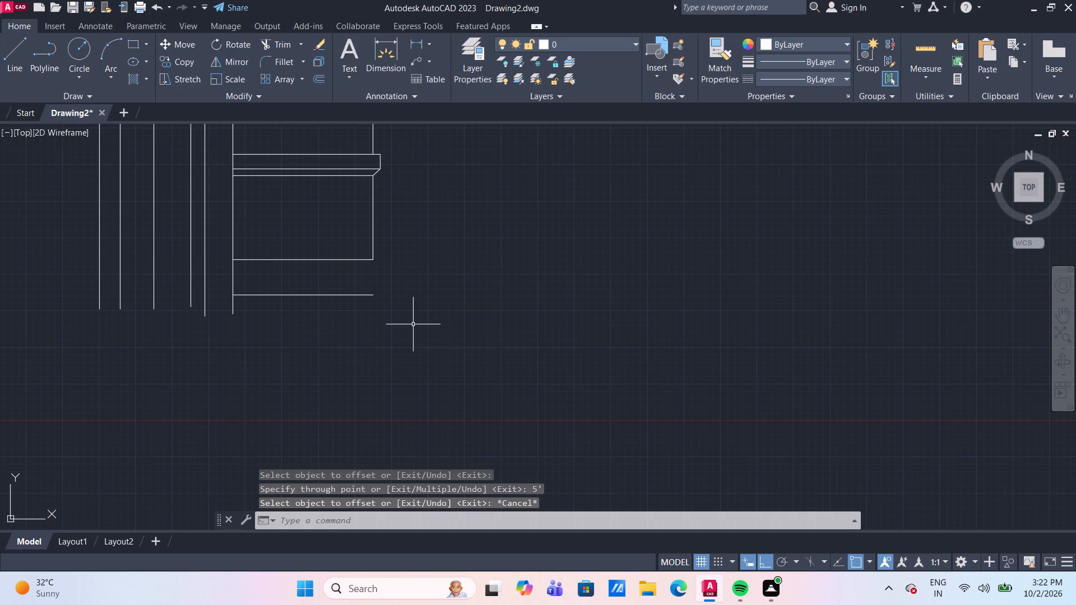
Draw a line from the lowest room's bottom-right corner 2' to the right and 5' down.
key(l)
key(Return)
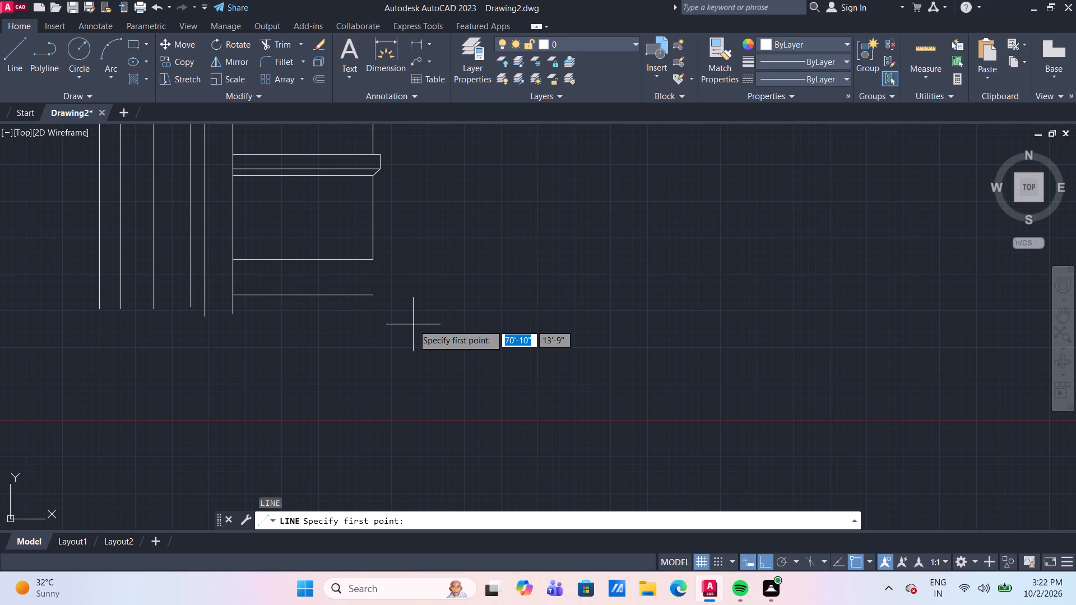
click(376, 261)
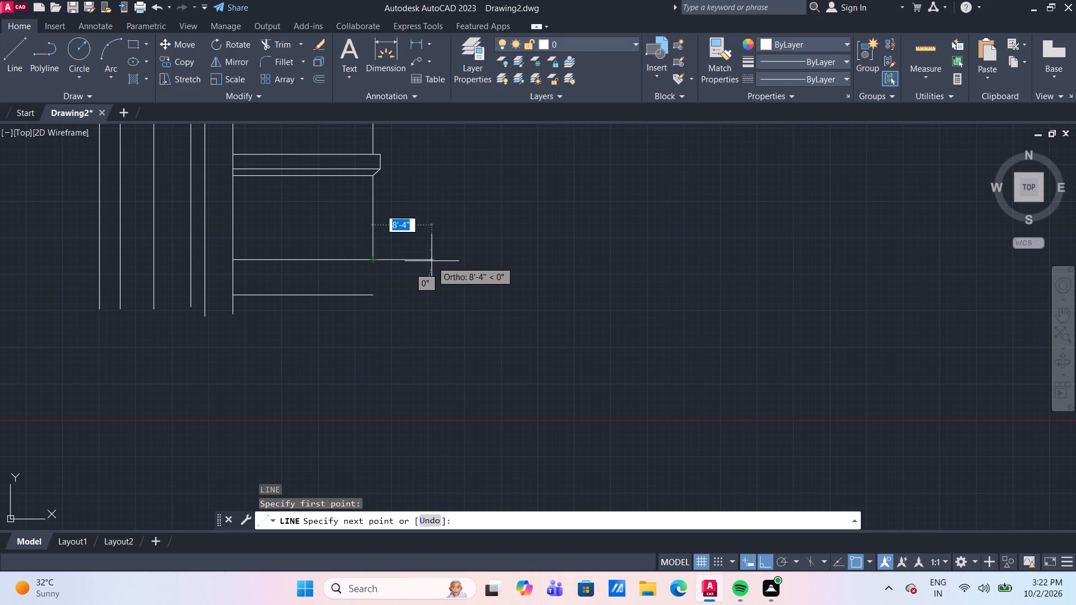
text(2')
key(Return)
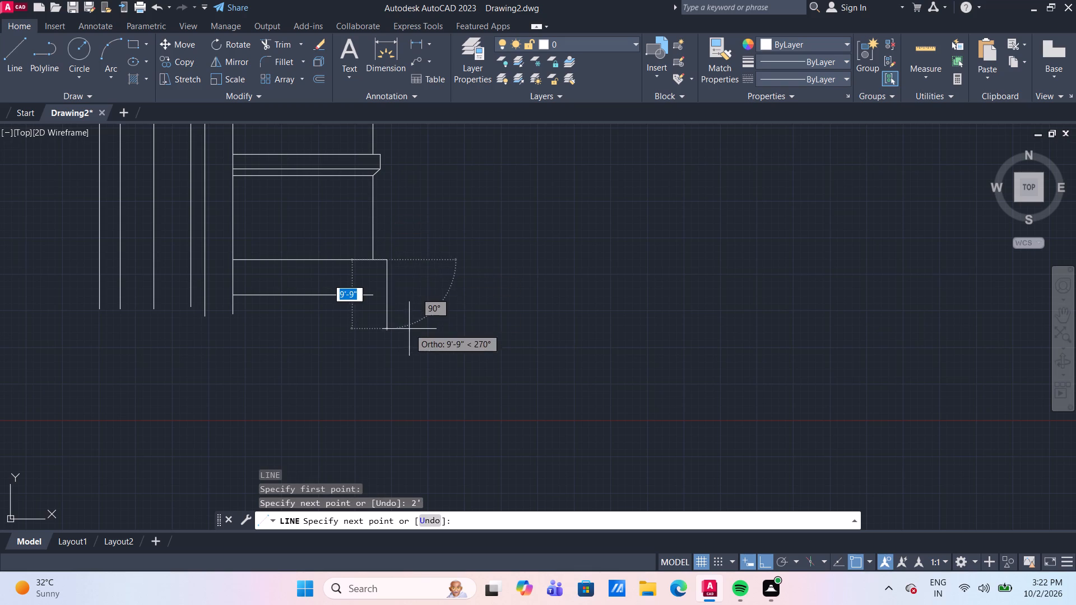
scroll(384, 313, up, 2)
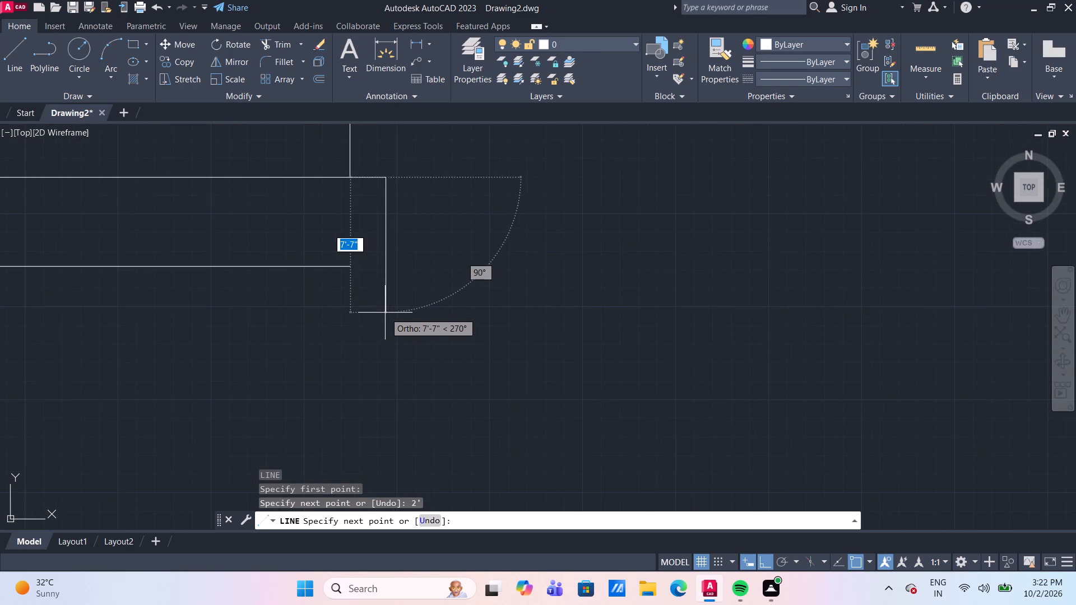
scroll(385, 313, down, 1)
scroll(377, 288, up, 3)
scroll(384, 278, down, 2)
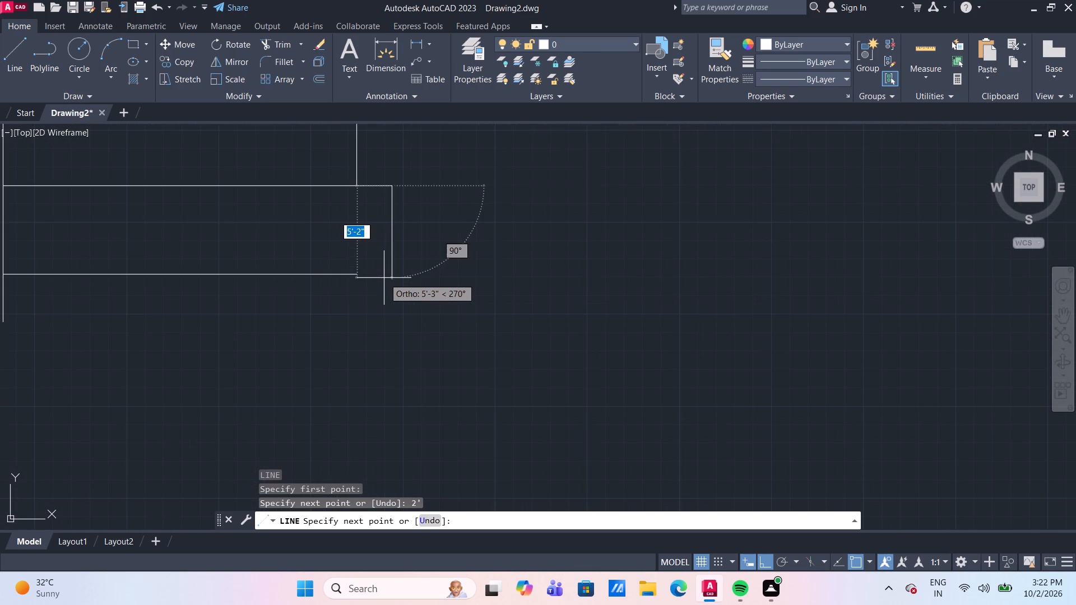
key(5)
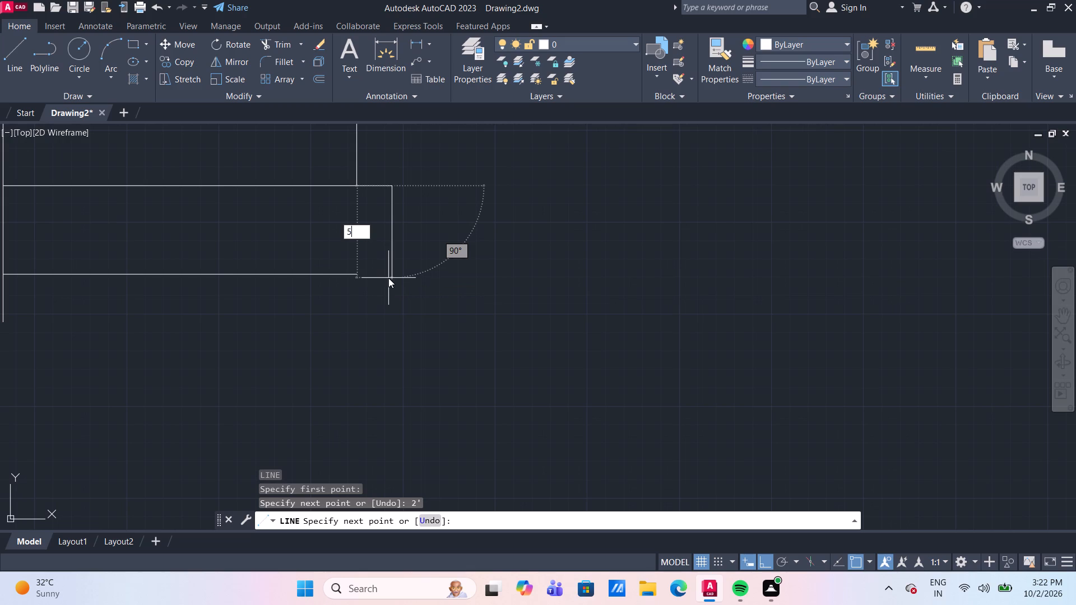
key(apostrophe)
key(Return)
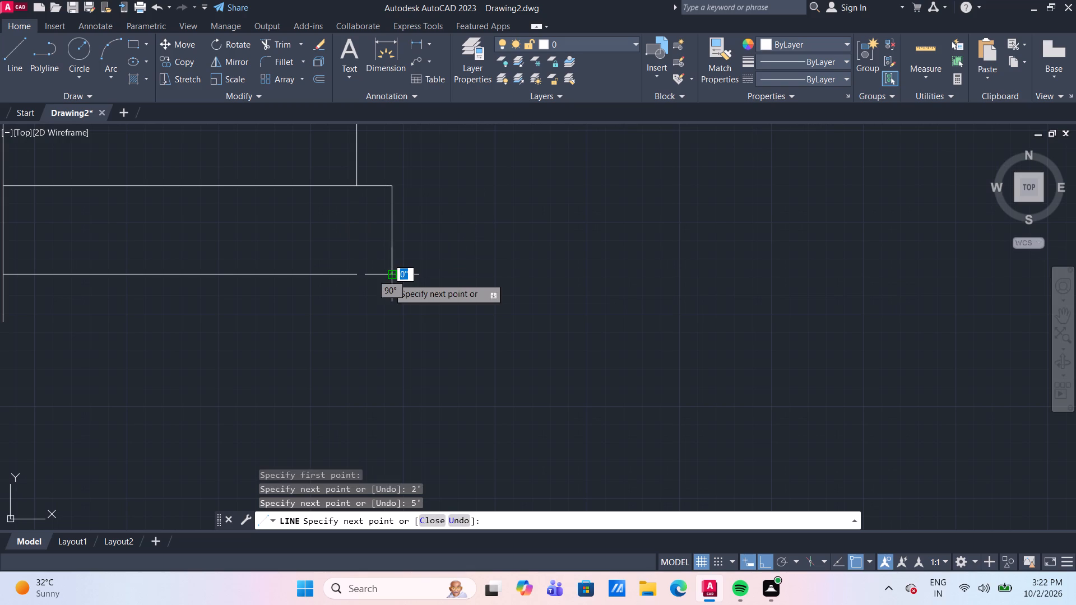
key(Return)
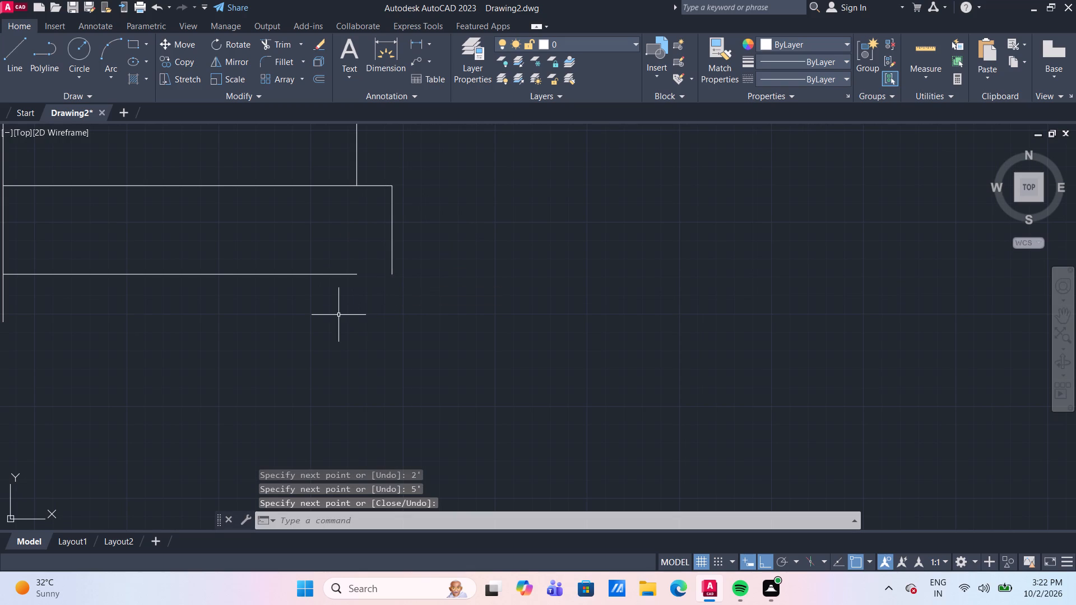
Extend the offset line's right end to the new 5' vertical line, closing the strip below the lowest room.
text(TR)
key(Return)
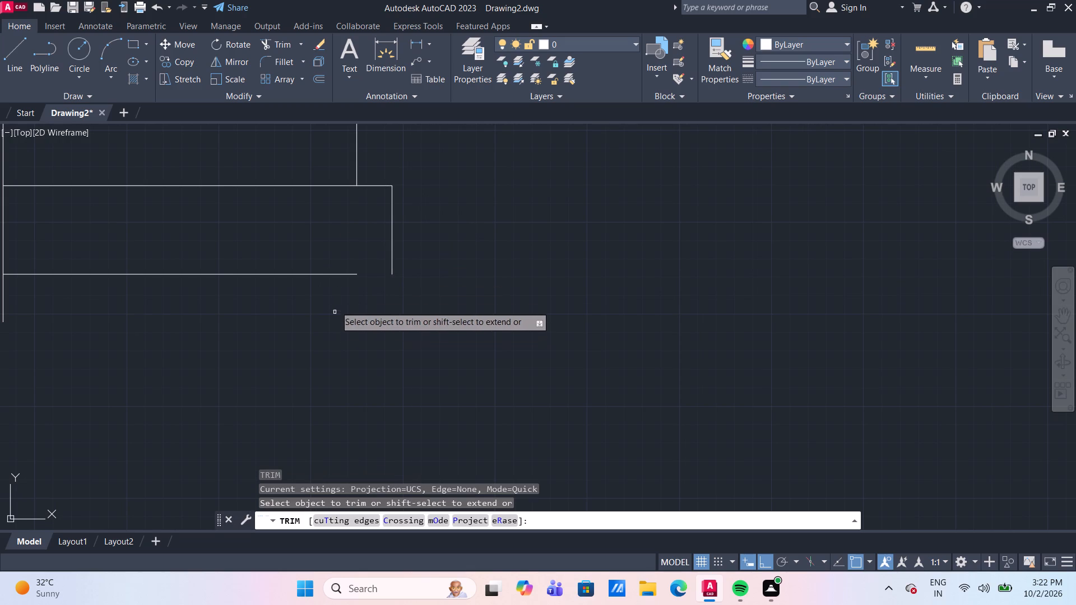
shift+click(332, 274)
scroll(337, 294, down, 2)
middle_drag(273, 316, 277, 316)
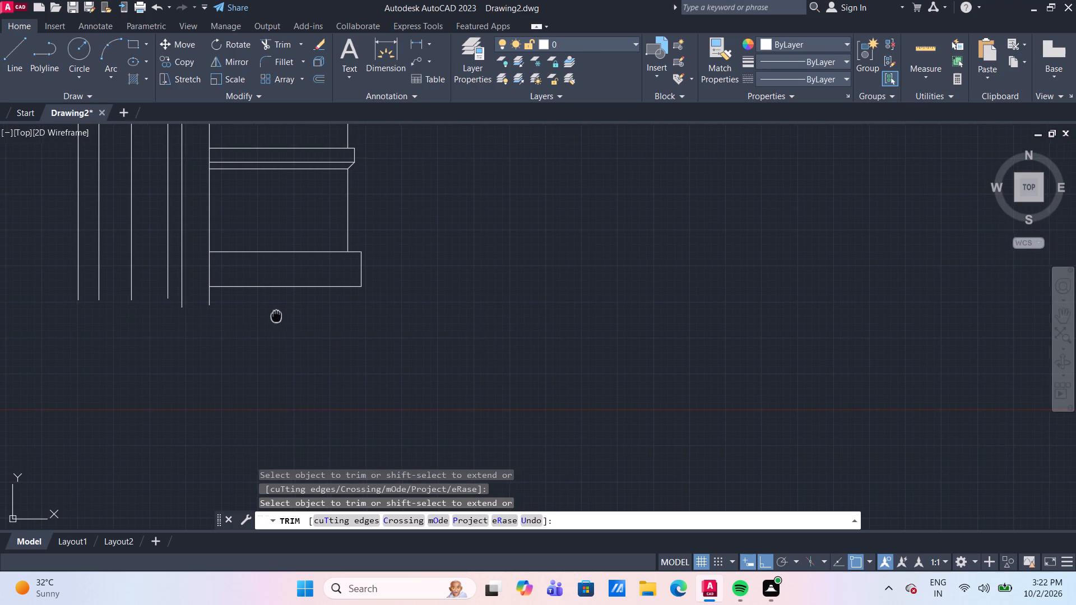
middle_drag(277, 316, 311, 322)
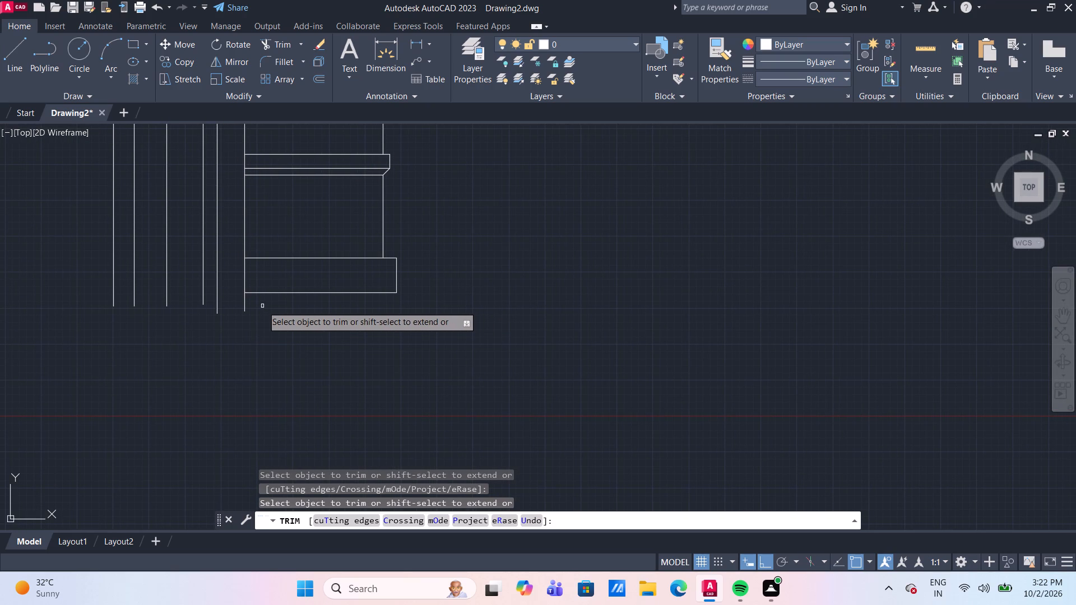
middle_drag(262, 306, 269, 304)
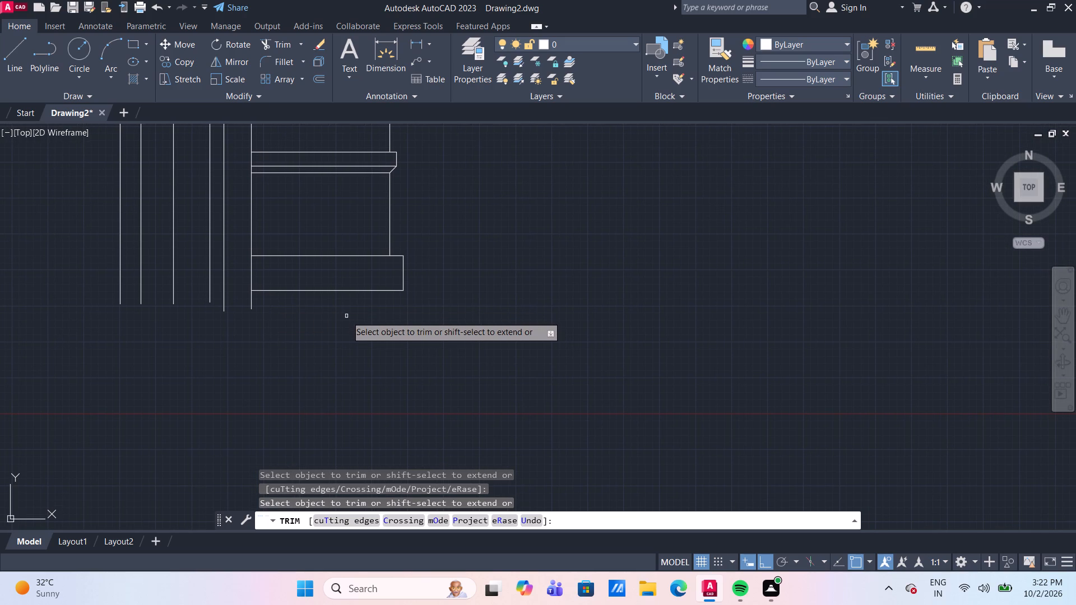
scroll(359, 329, up, 1)
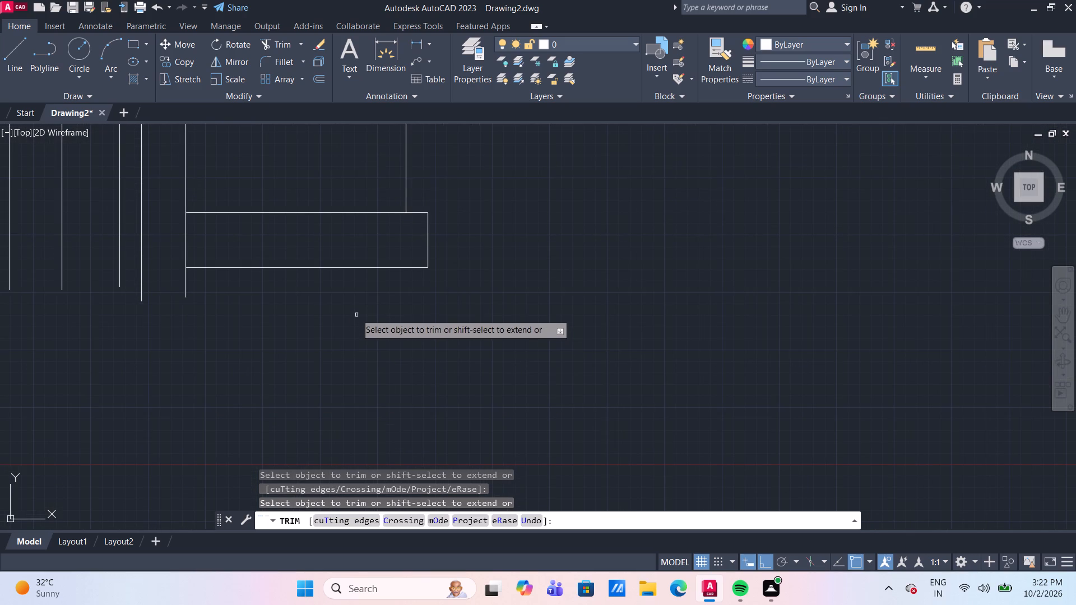
scroll(356, 305, down, 1)
key(Escape)
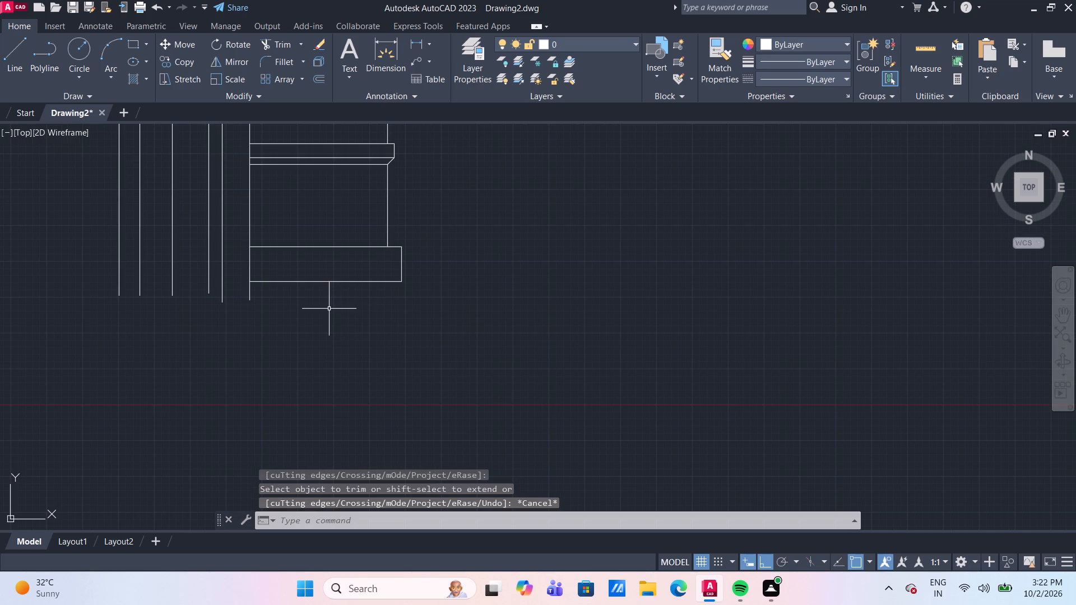
Offset the bottom line of the 5' strip 1' downward.
scroll(329, 309, down, 1)
middle_drag(329, 309, 364, 309)
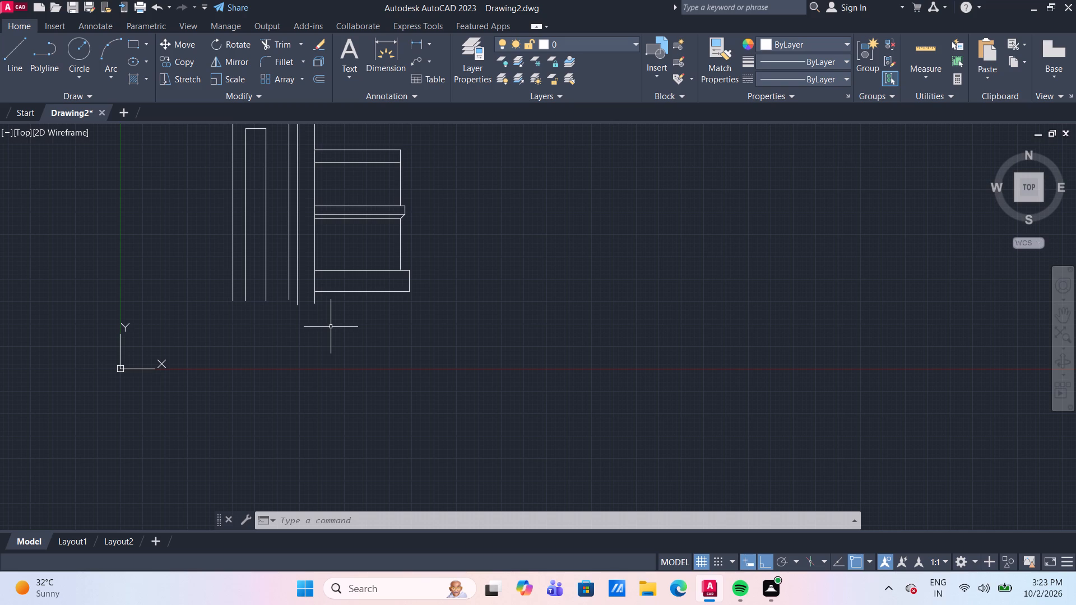
scroll(323, 280, up, 2)
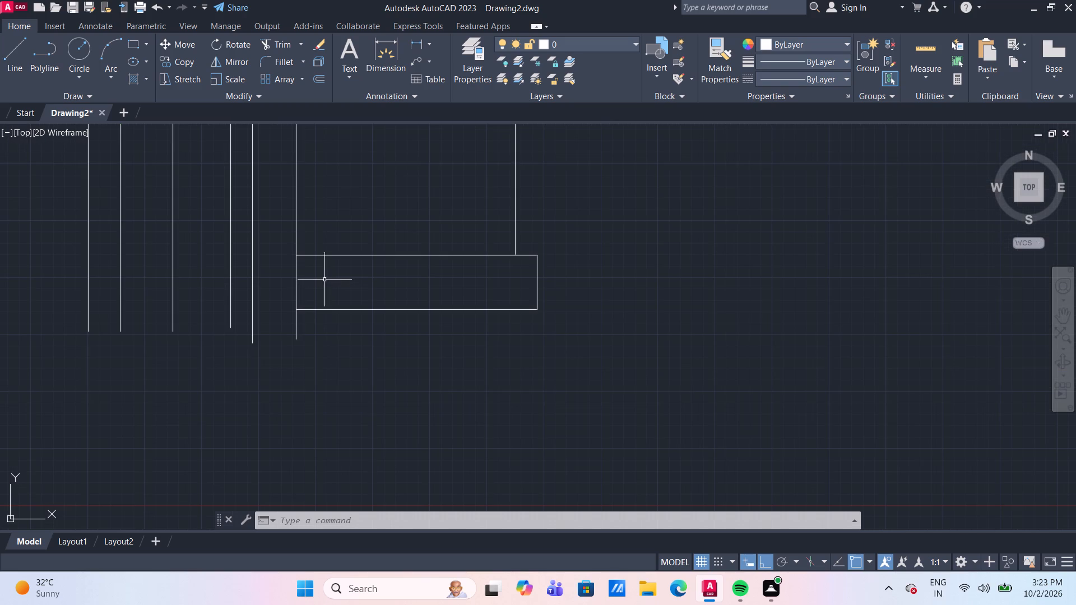
key(o)
key(Return)
key(Return)
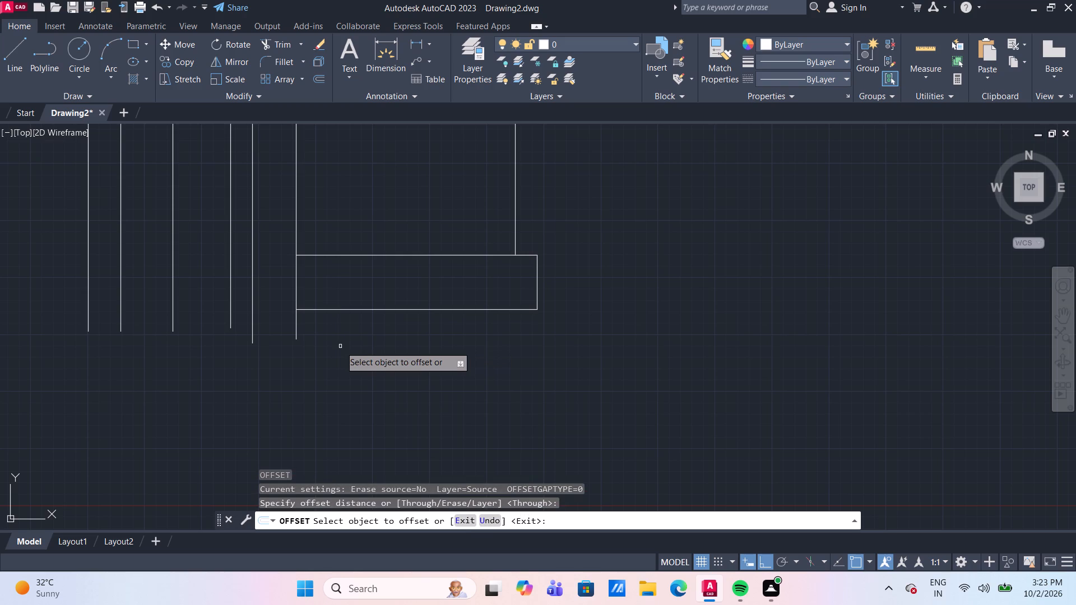
click(352, 310)
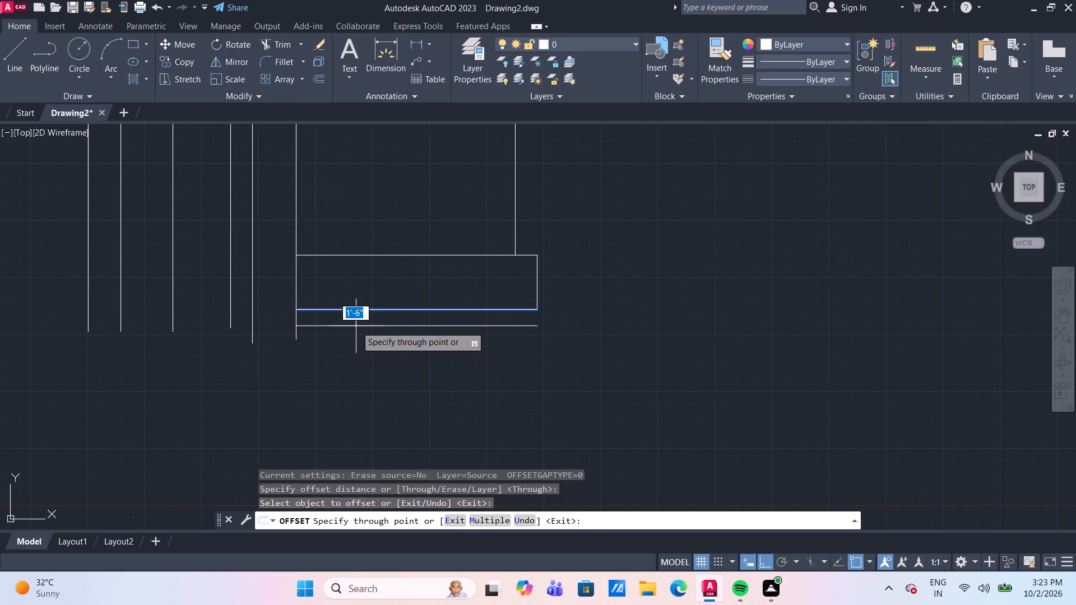
text(1')
key(Return)
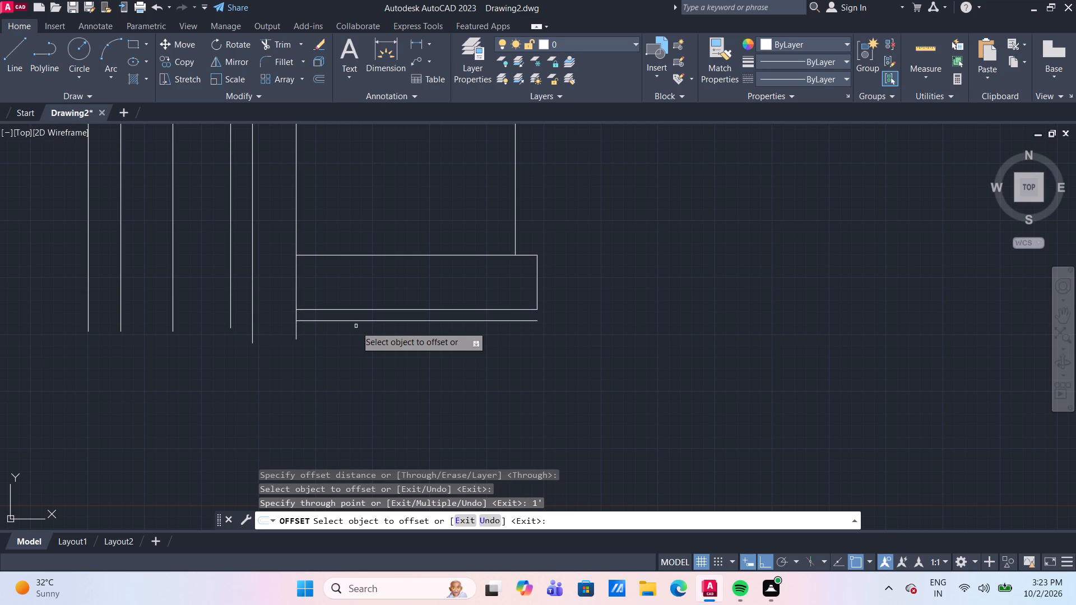
key(Escape)
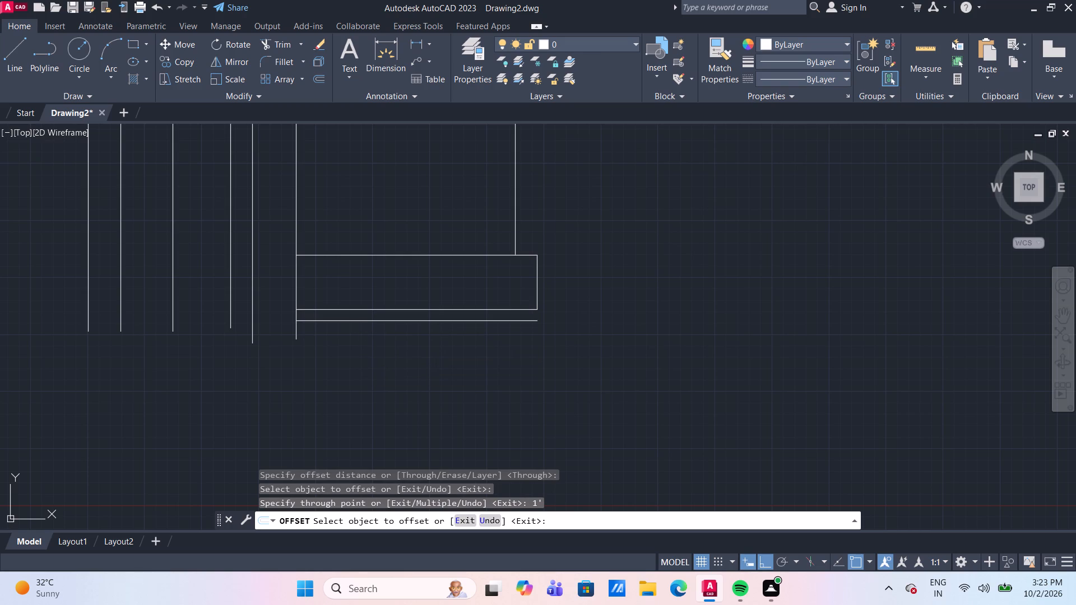
Delete the strip's original bottom line above the 1' offset copy.
click(418, 310)
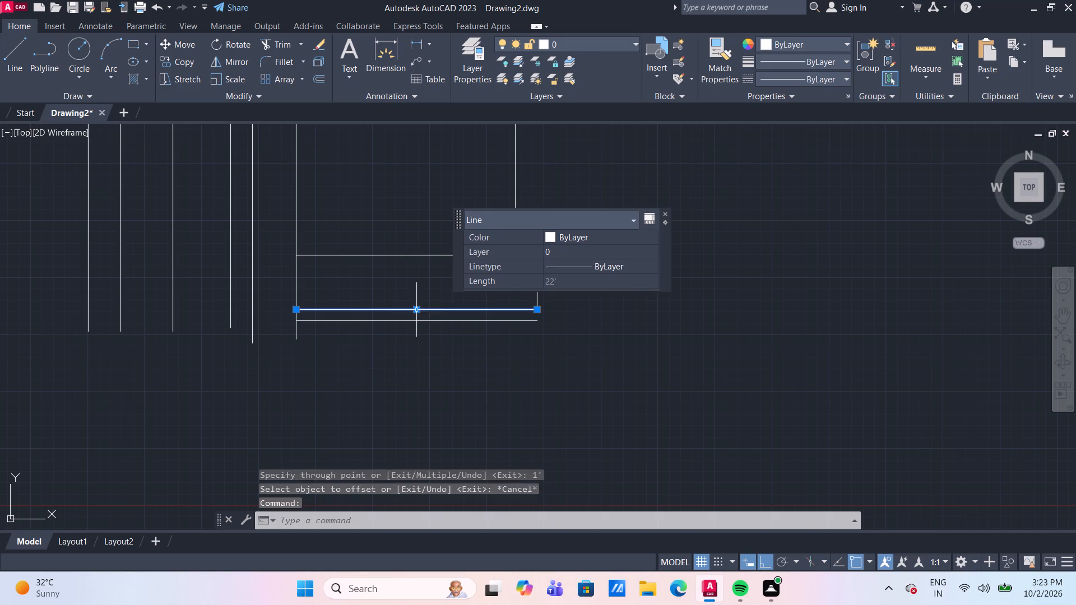
key(Delete)
Extend the 1' offset bottom line left to the tall section's outermost wall, and the strip's right edge down to meet it.
text(EX)
key(Return)
click(395, 321)
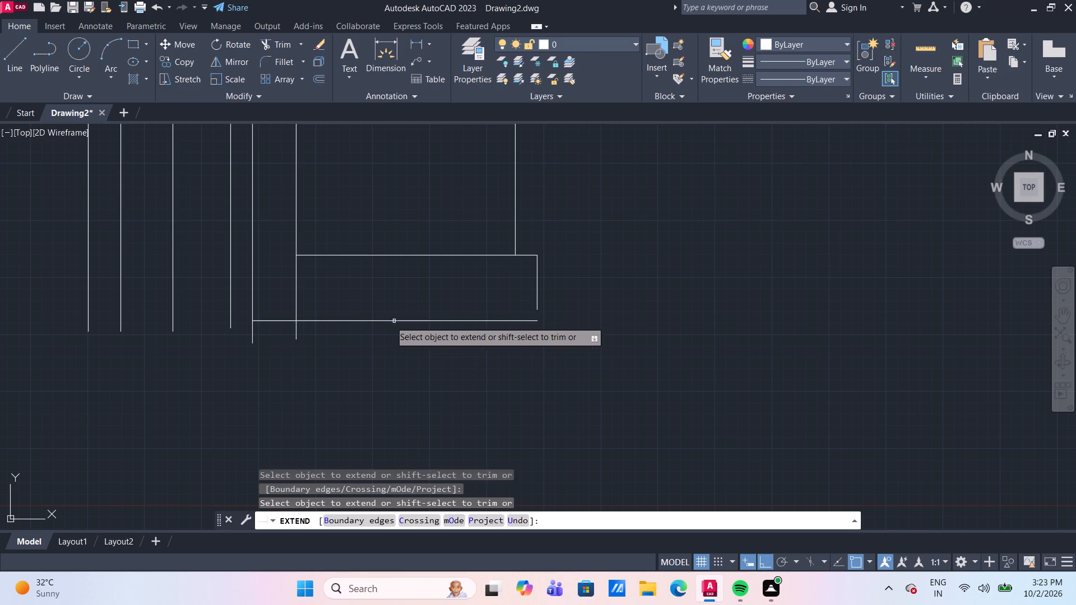
drag(351, 321, 335, 321)
click(334, 321)
click(331, 320)
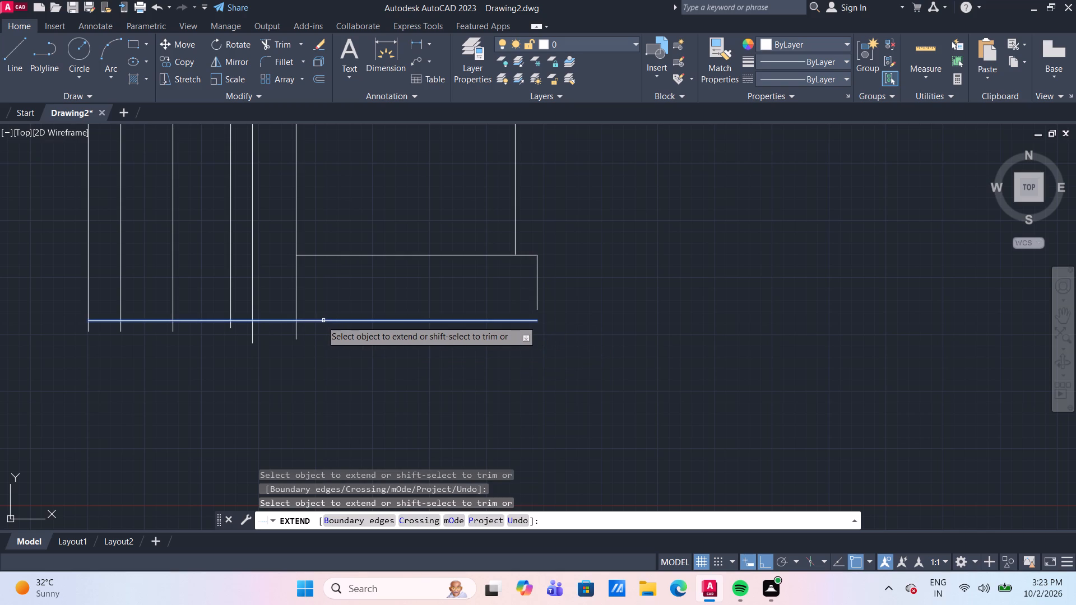
click(321, 320)
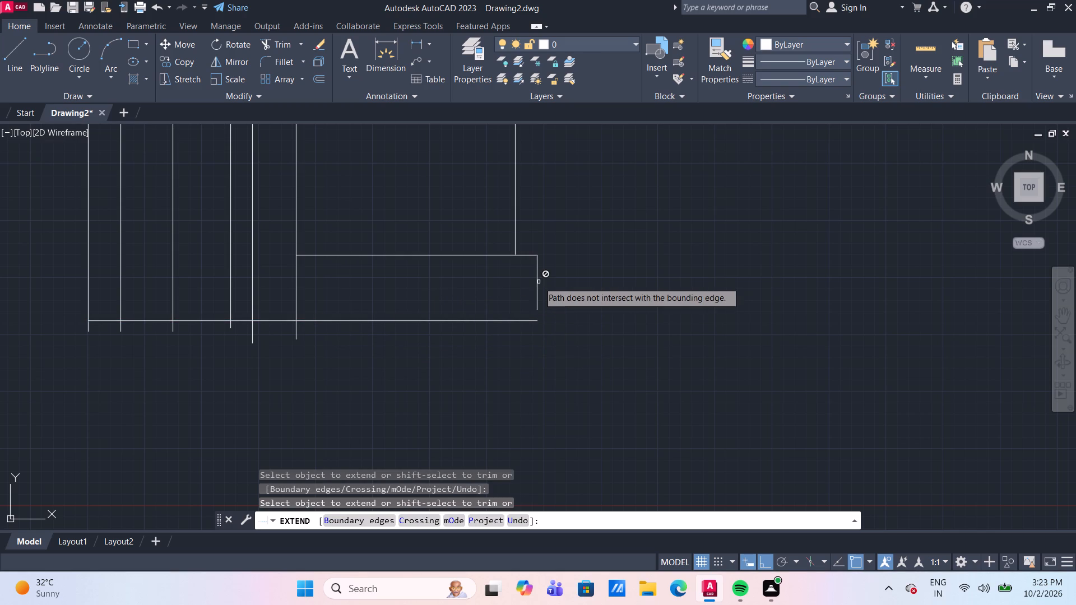
click(535, 285)
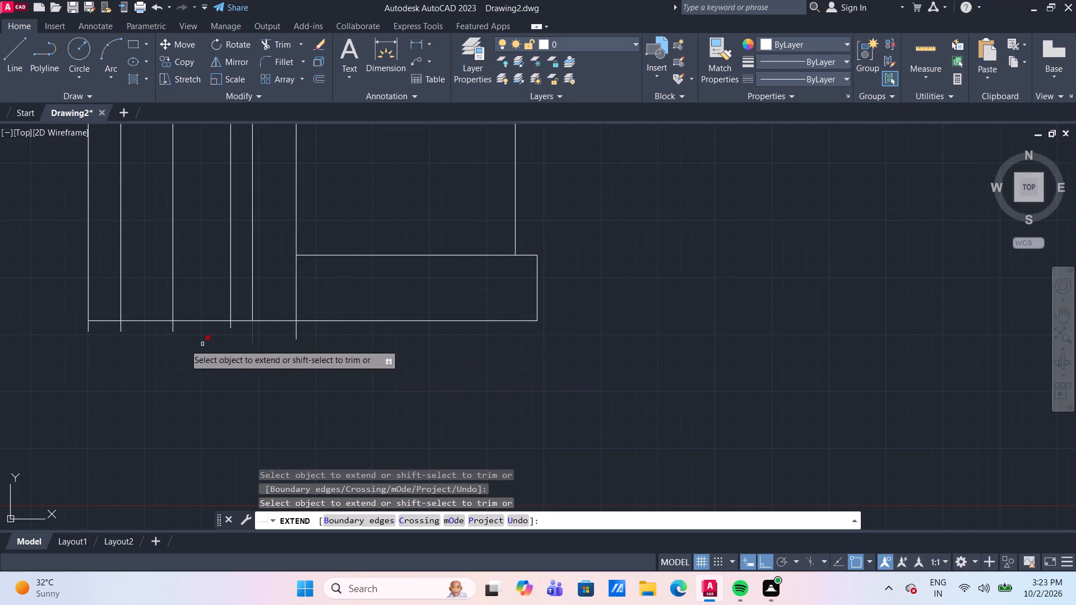
Trim the vertical lines' lower ends that project below the new bottom line.
shift+click(73, 324)
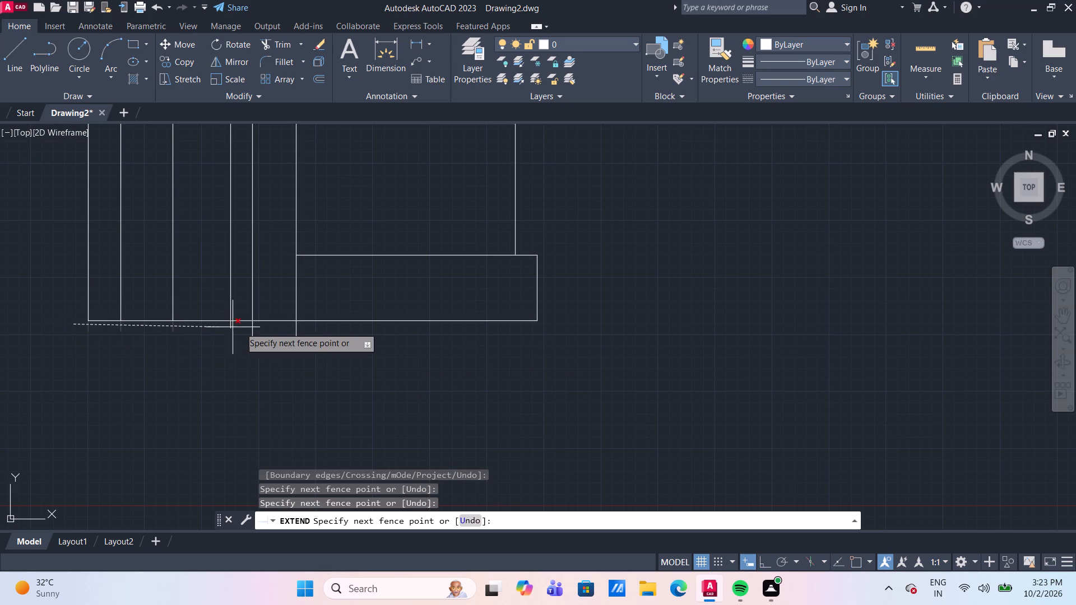
shift+click(318, 330)
scroll(328, 334, down, 2)
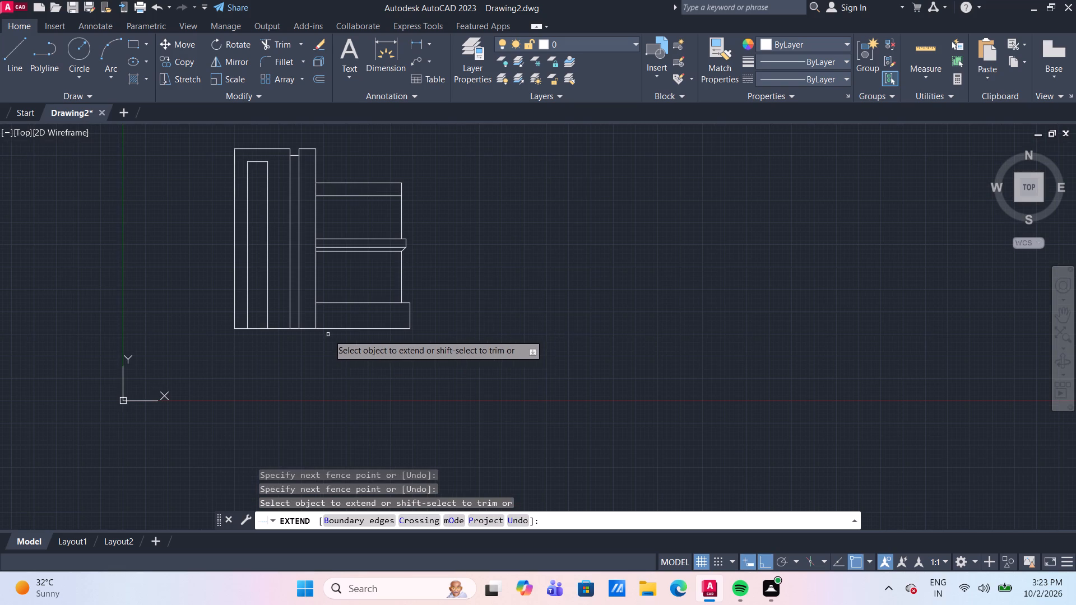
middle_drag(337, 358, 309, 368)
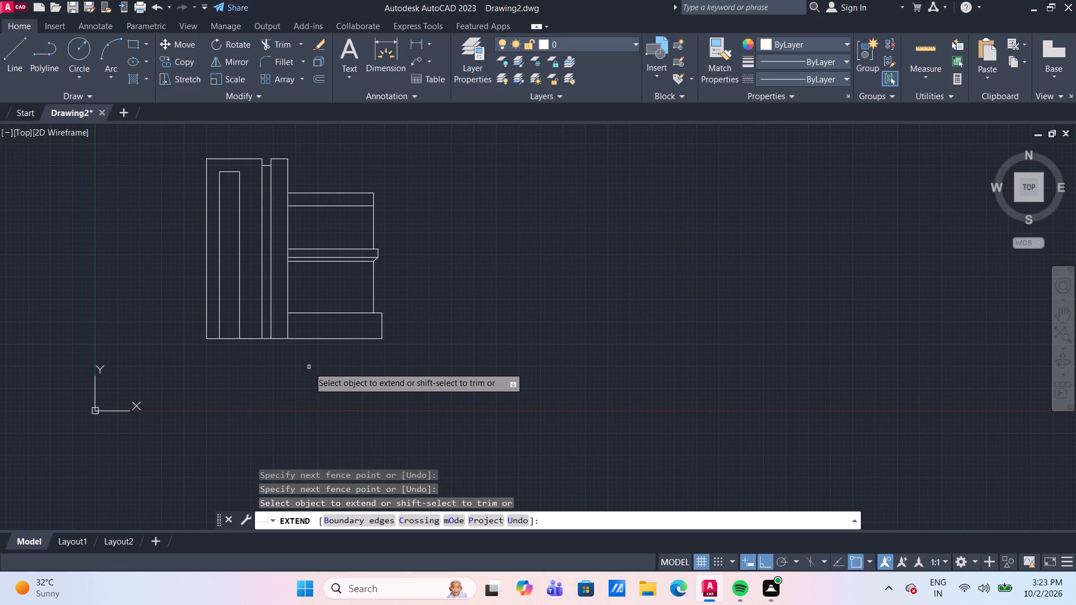
key(Escape)
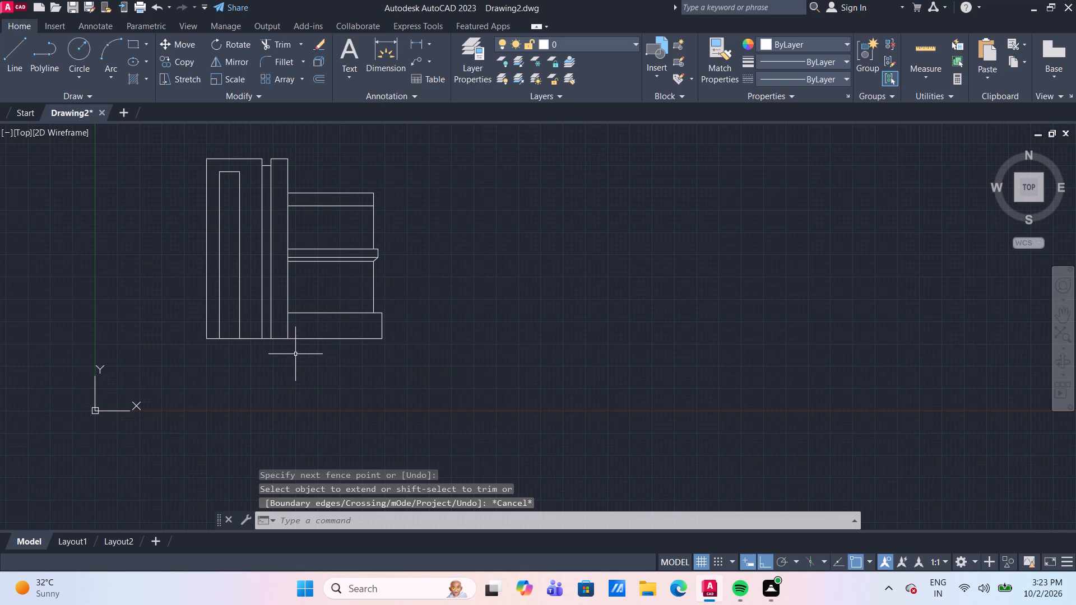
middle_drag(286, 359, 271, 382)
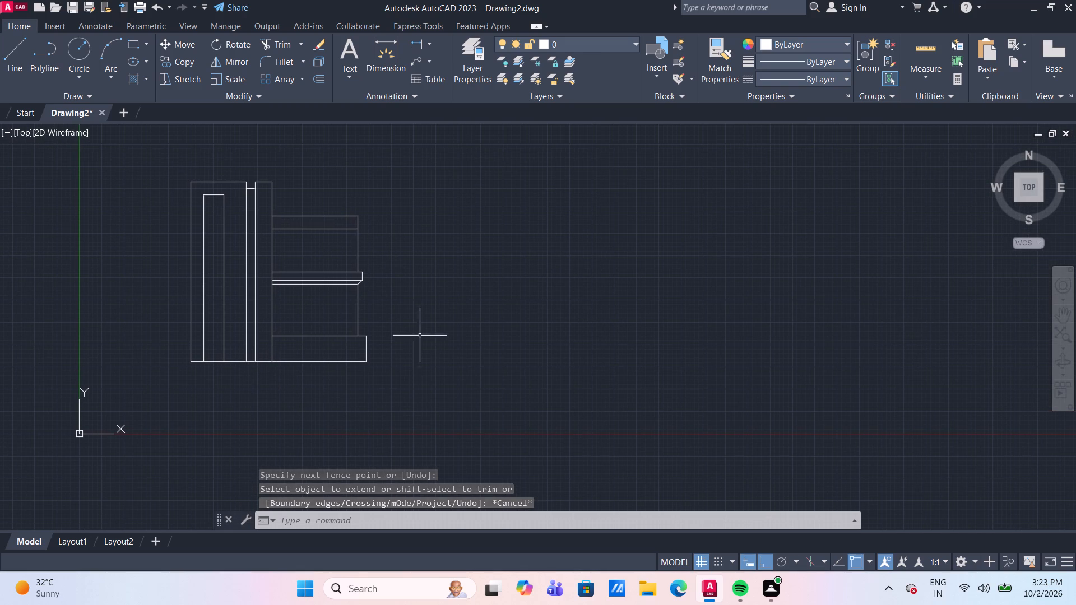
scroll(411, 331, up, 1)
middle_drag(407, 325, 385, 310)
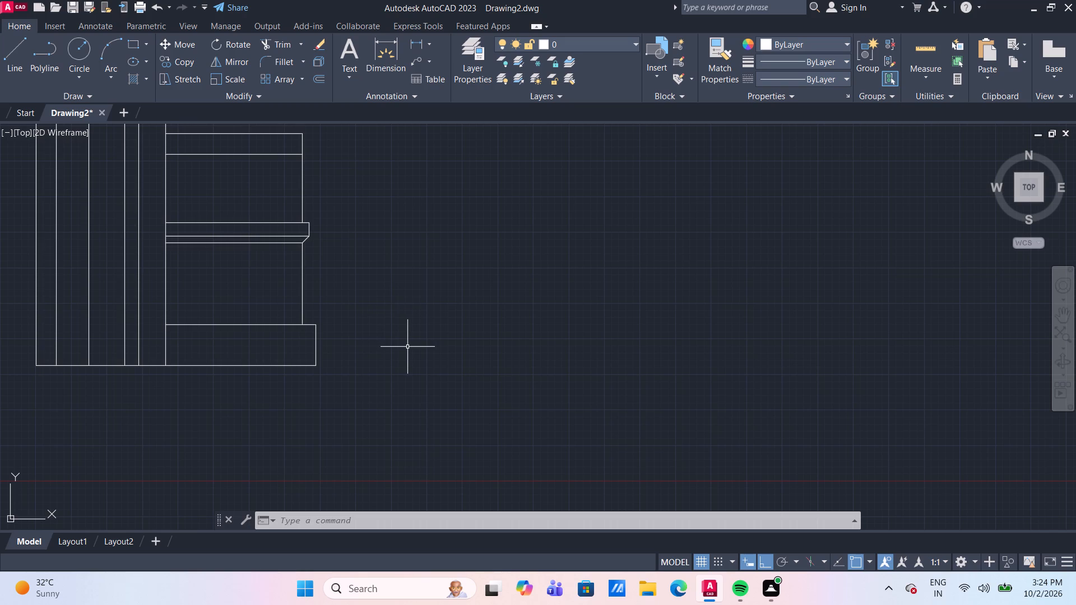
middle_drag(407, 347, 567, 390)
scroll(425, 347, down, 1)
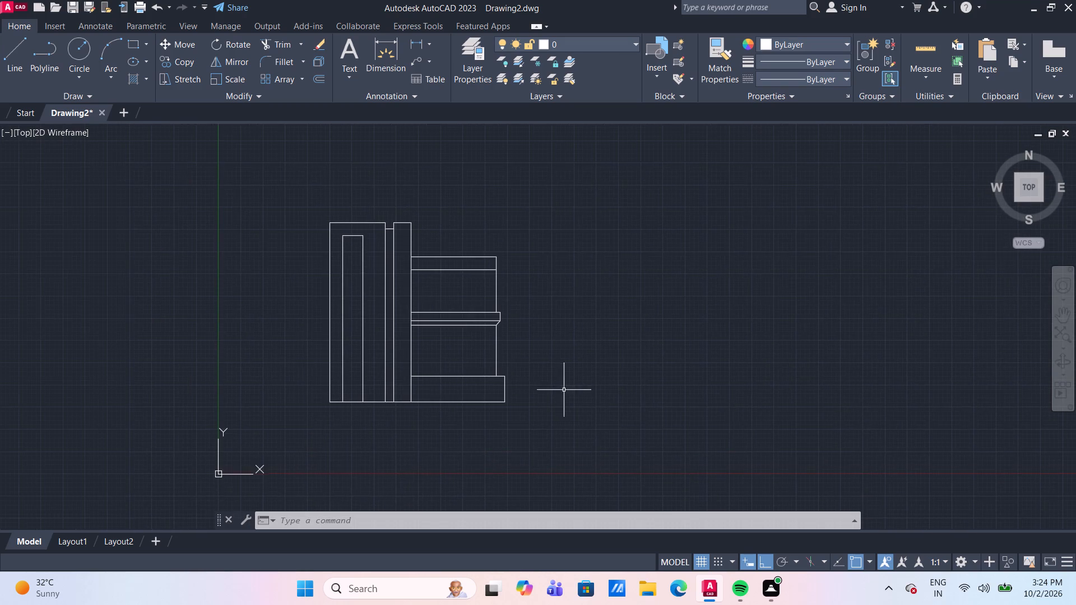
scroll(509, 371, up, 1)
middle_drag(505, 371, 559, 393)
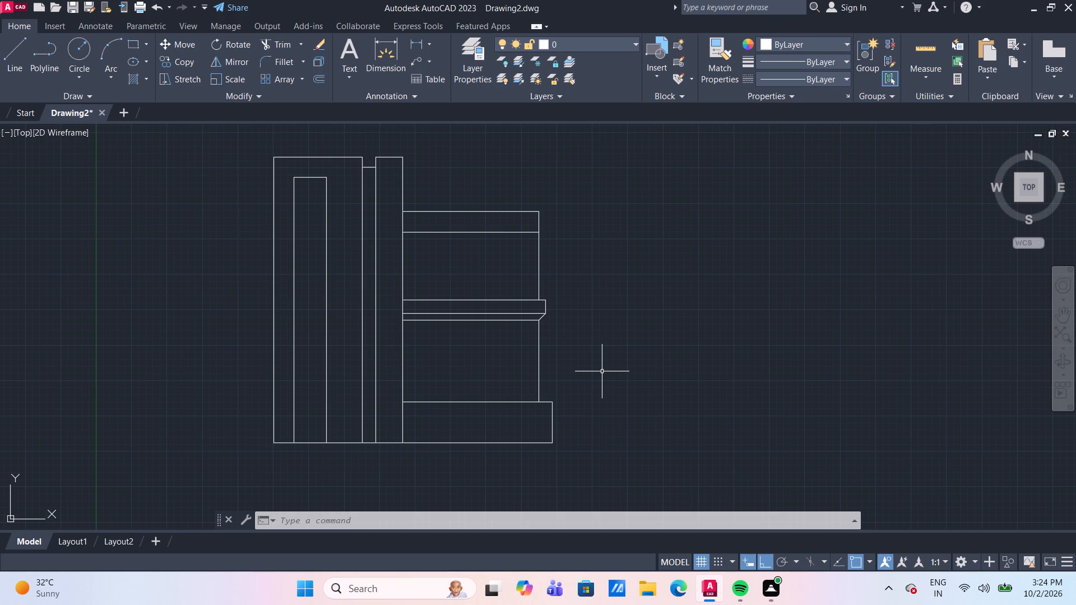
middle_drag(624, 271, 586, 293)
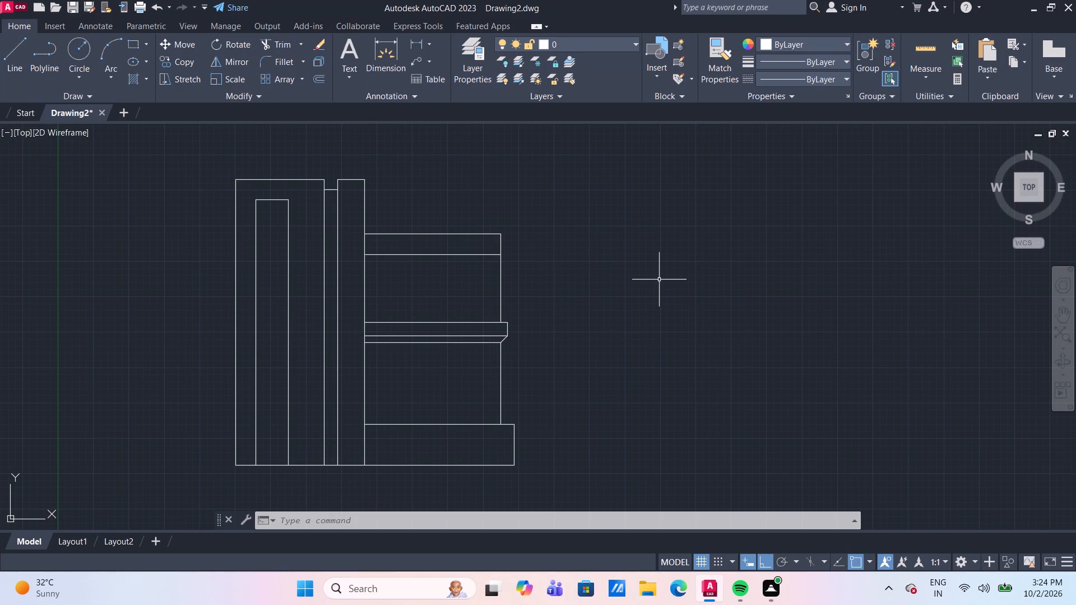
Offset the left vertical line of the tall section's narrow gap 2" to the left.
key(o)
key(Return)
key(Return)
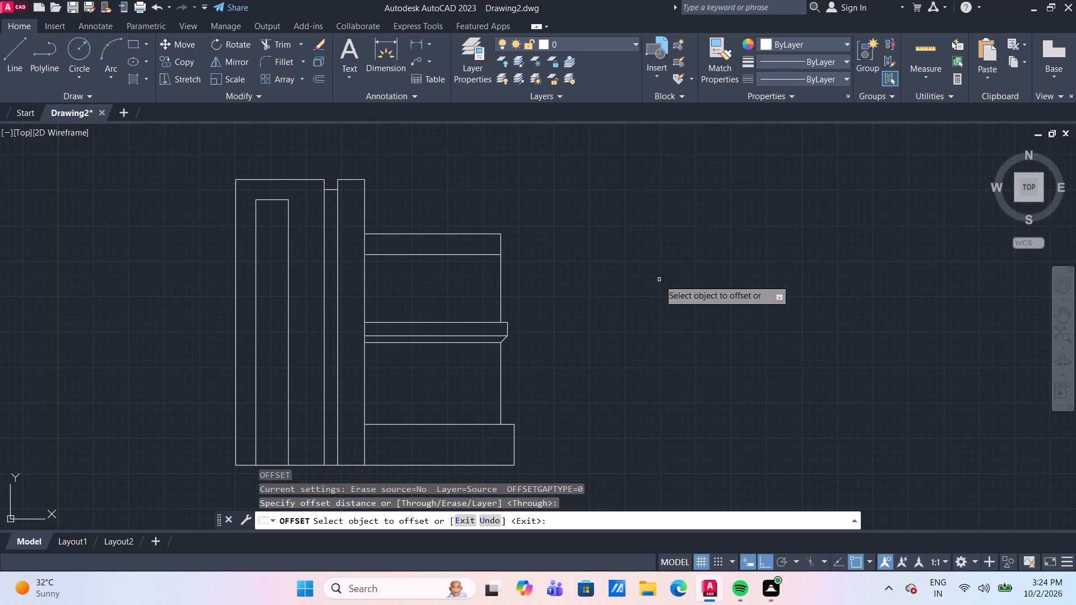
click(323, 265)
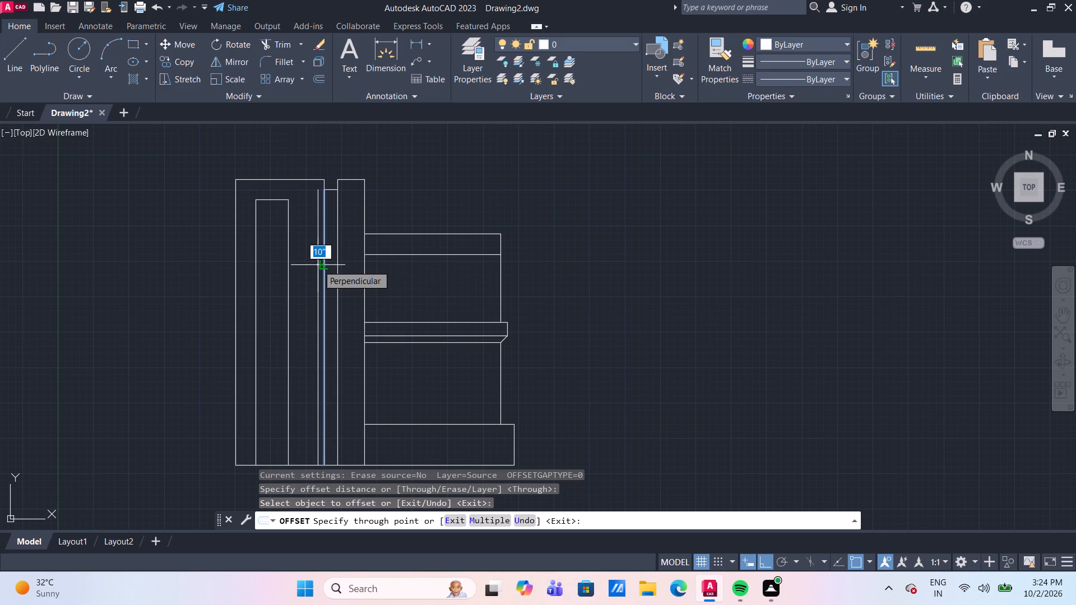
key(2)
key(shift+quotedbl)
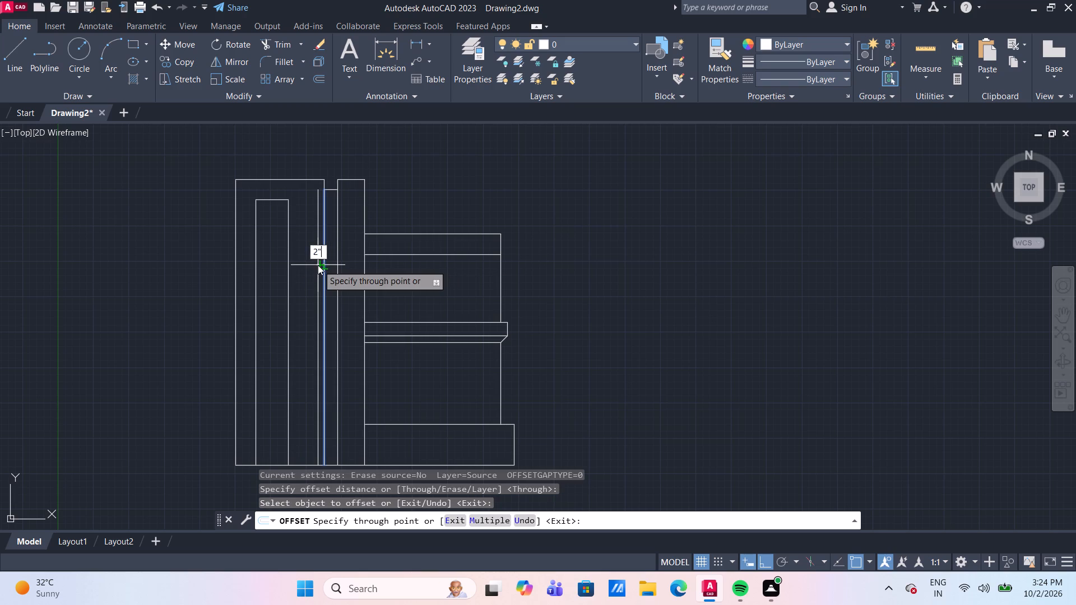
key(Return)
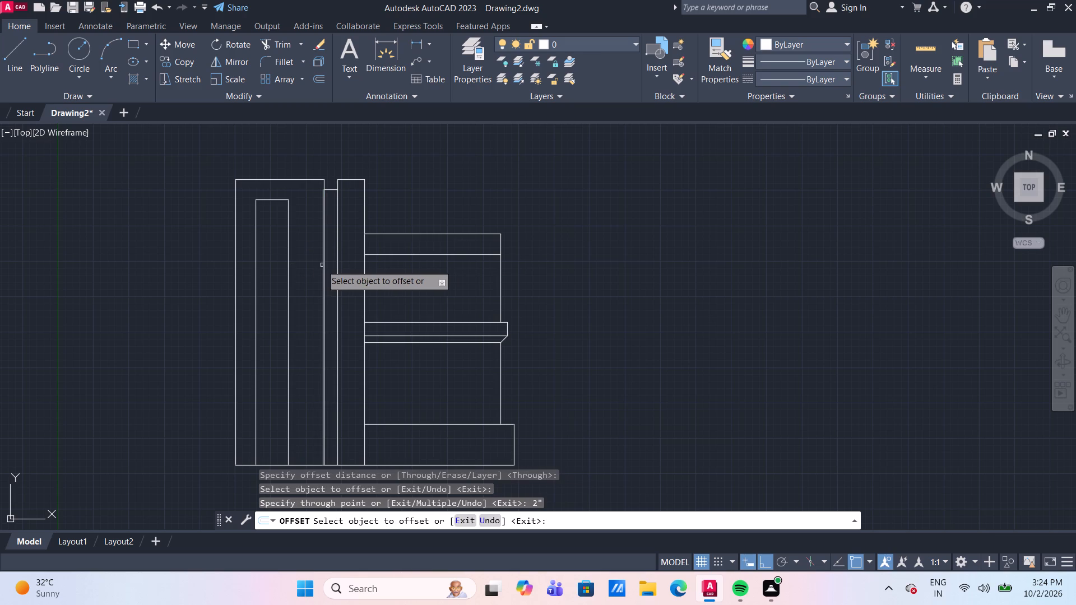
Offset the narrow gap's original left vertical line 3" to the left.
scroll(325, 265, up, 3)
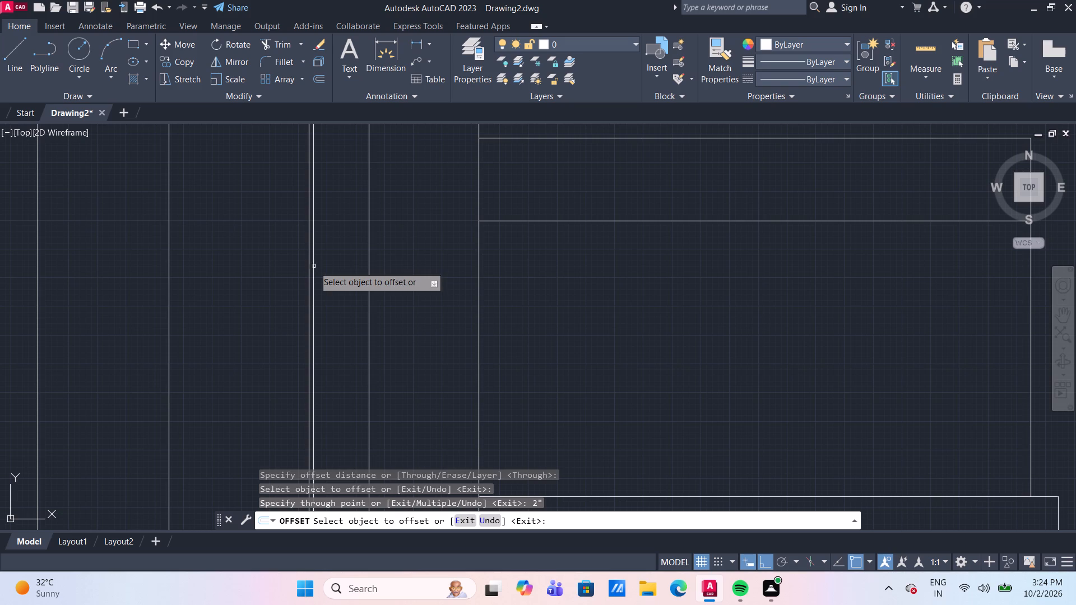
click(313, 266)
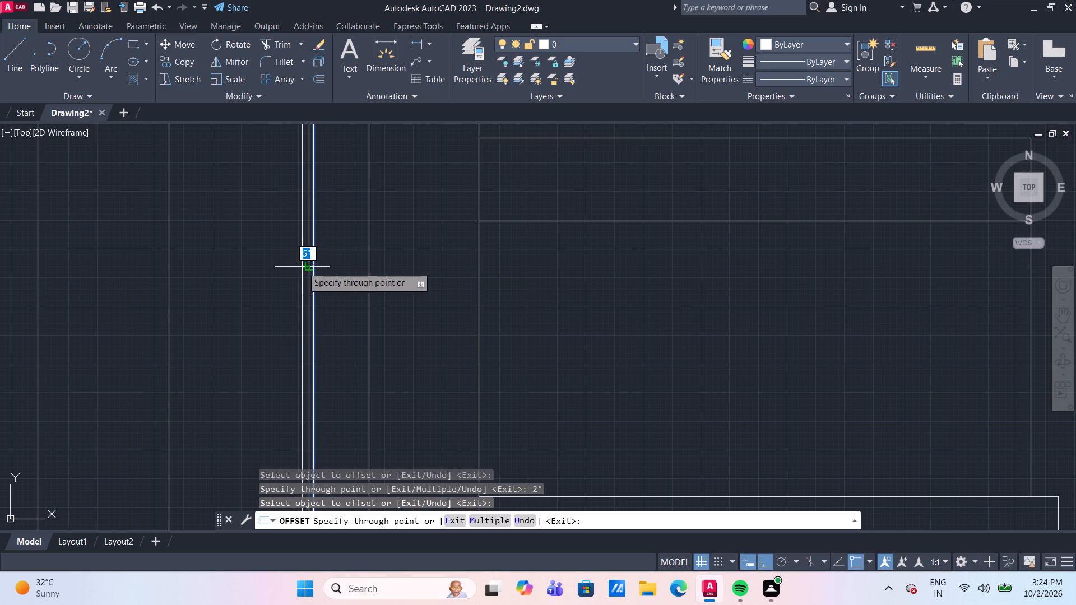
text(3")
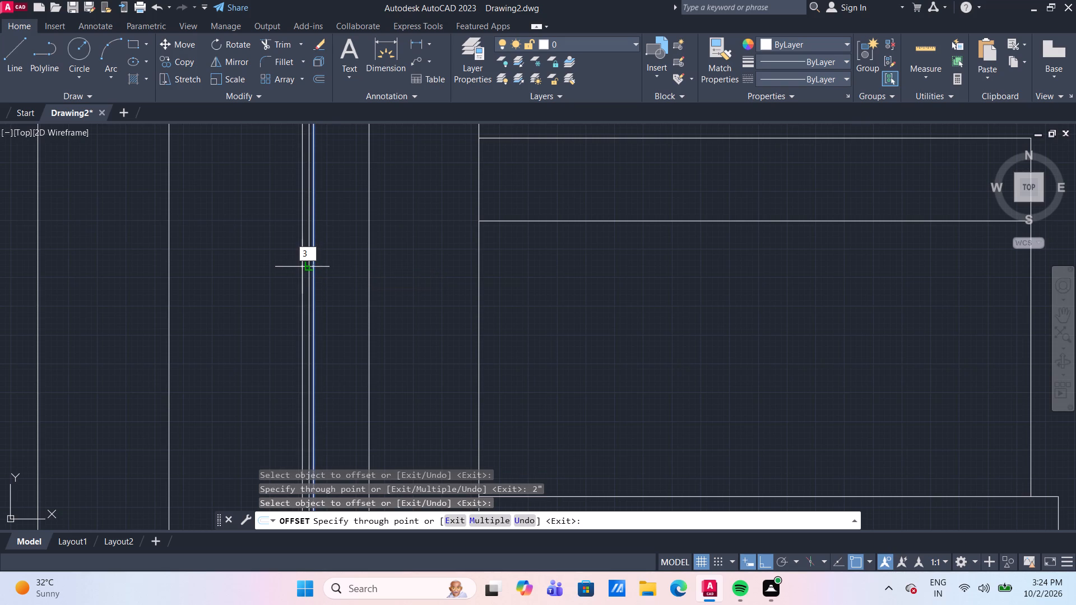
key(Return)
scroll(331, 267, up, 2)
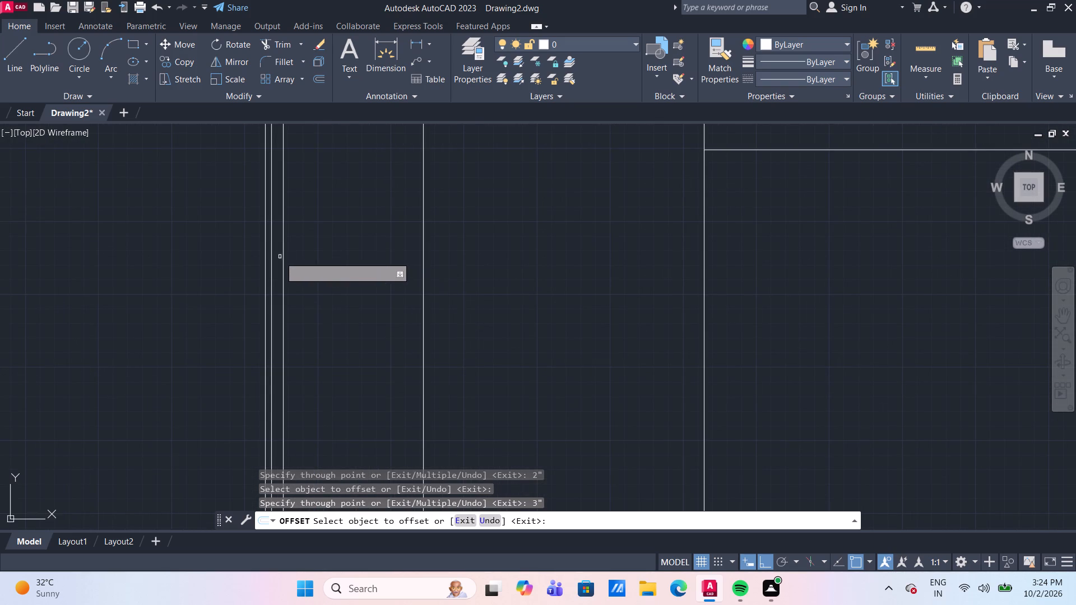
key(Escape)
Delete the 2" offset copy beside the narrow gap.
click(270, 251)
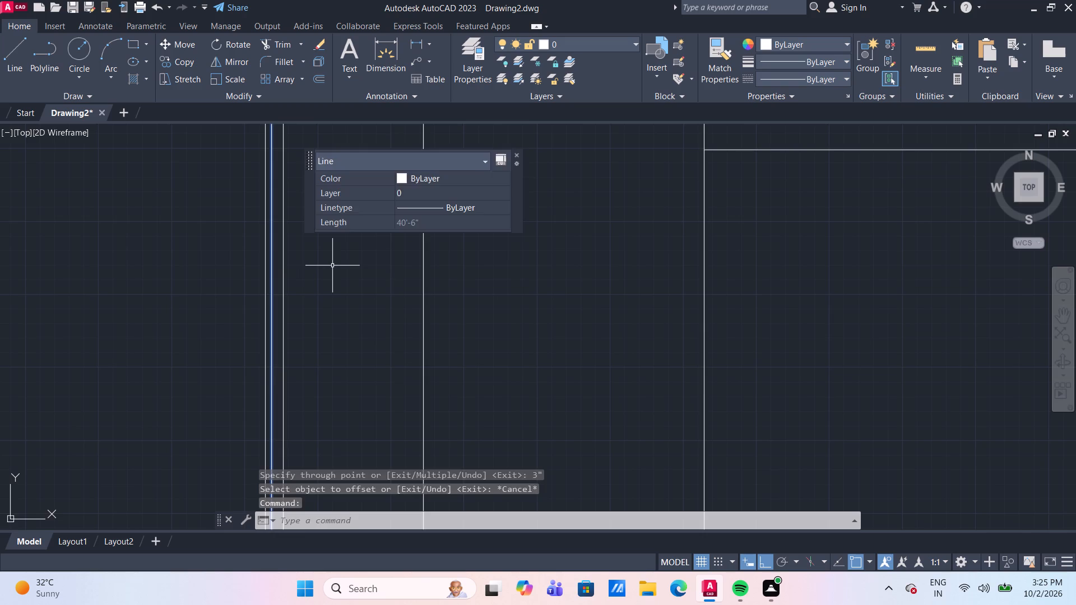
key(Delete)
Extend the 3" offset line up to the tall section's top line, and the gap's top line left to that offset line.
scroll(333, 266, down, 4)
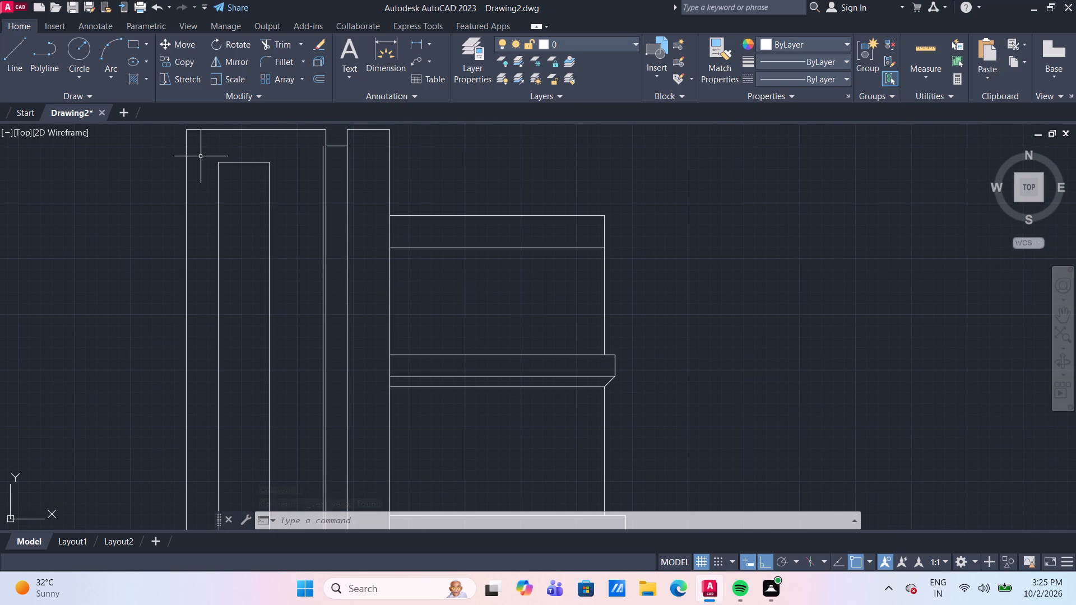
scroll(300, 162, up, 2)
middle_drag(319, 164, 305, 290)
scroll(285, 241, up, 1)
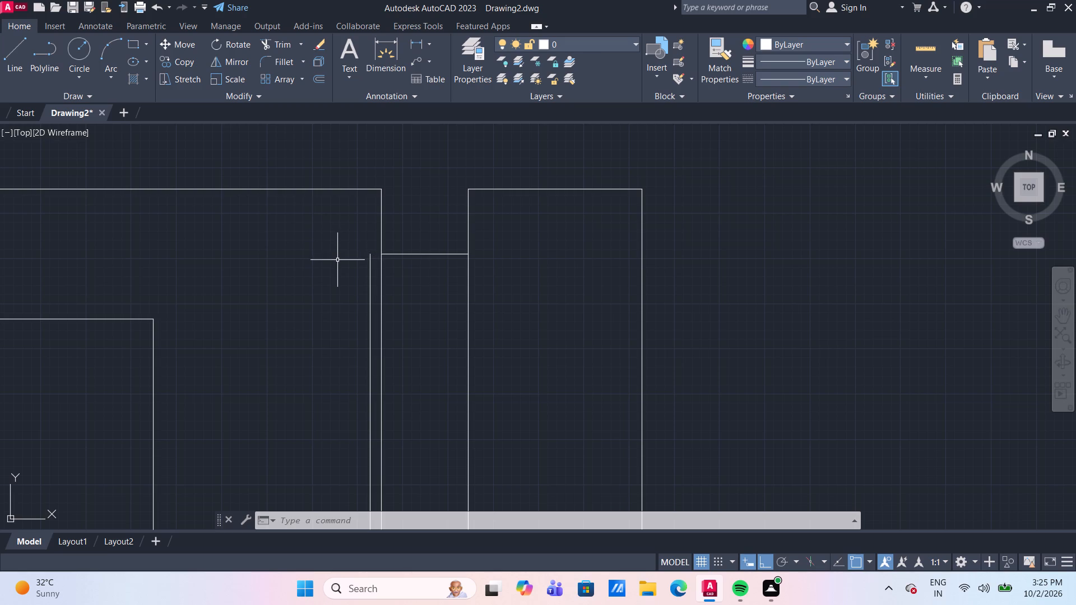
scroll(388, 262, up, 1)
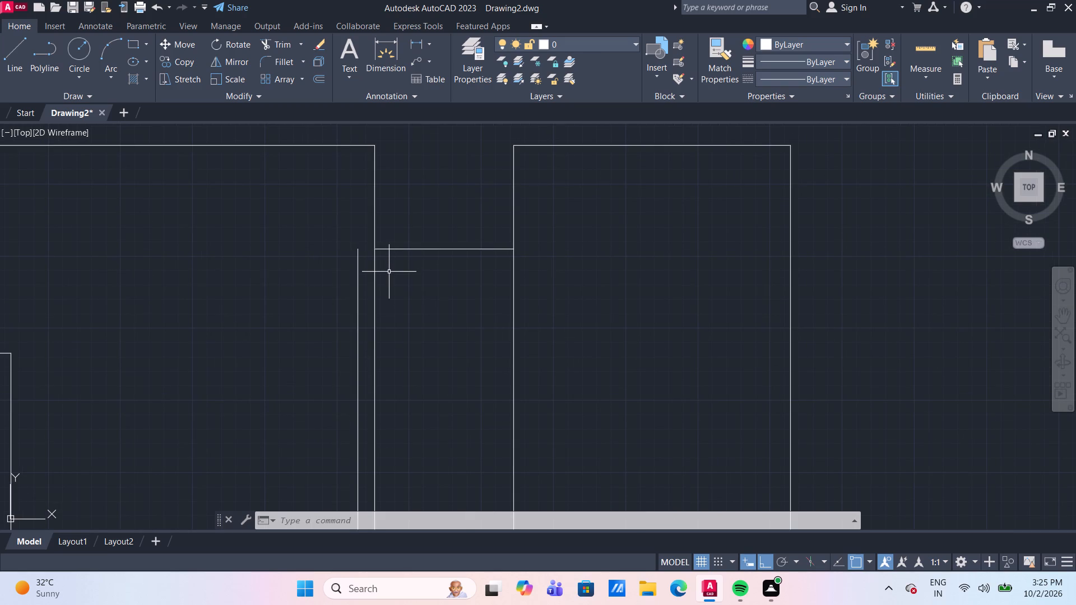
middle_drag(348, 220, 331, 245)
scroll(331, 245, up, 1)
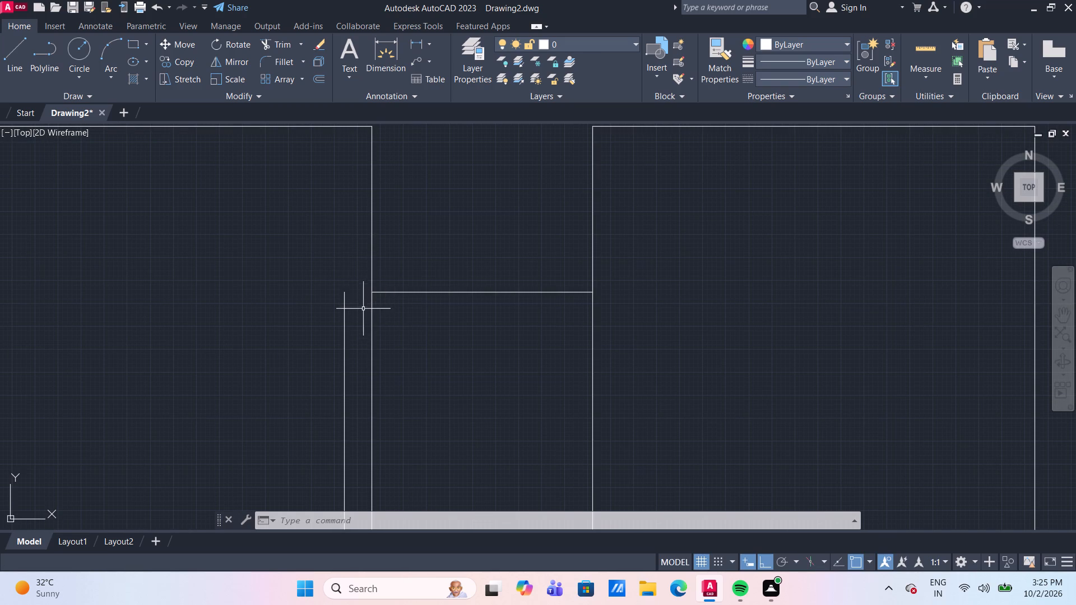
text(EZ)
key(Return)
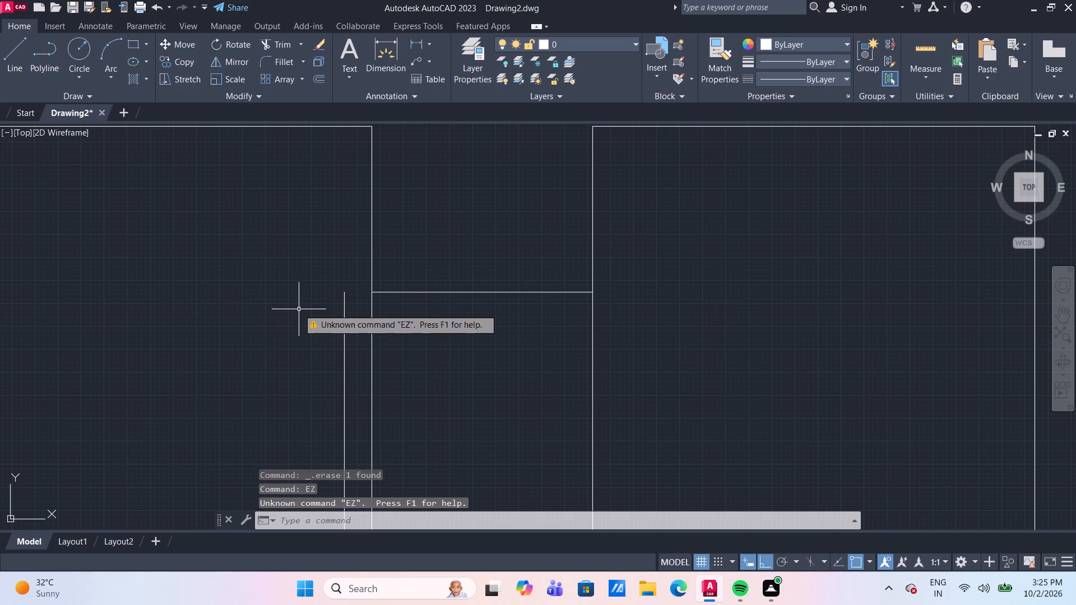
key(Escape)
text(EX)
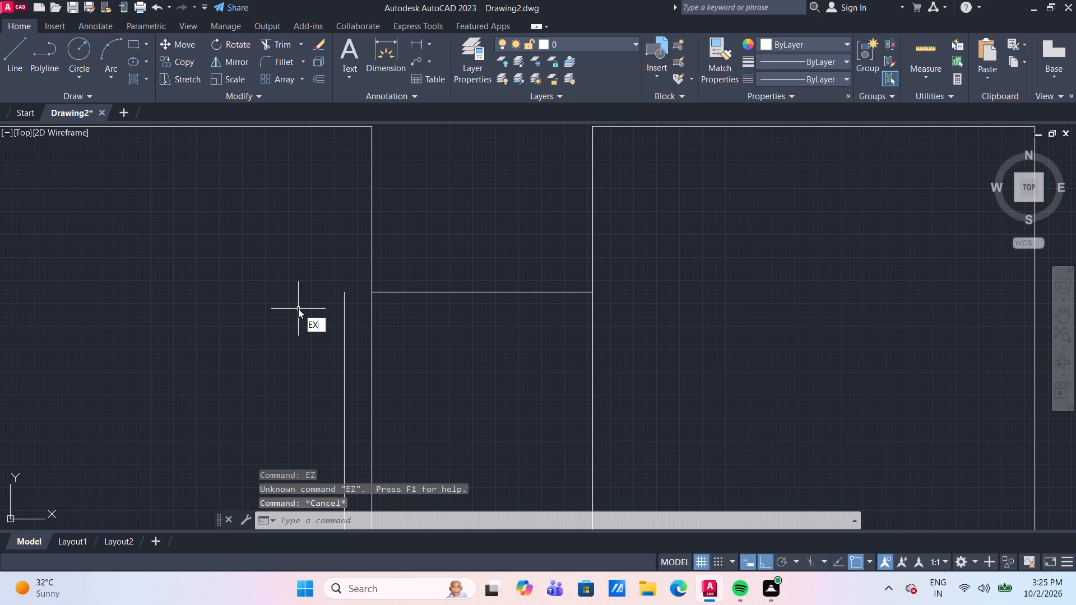
key(Return)
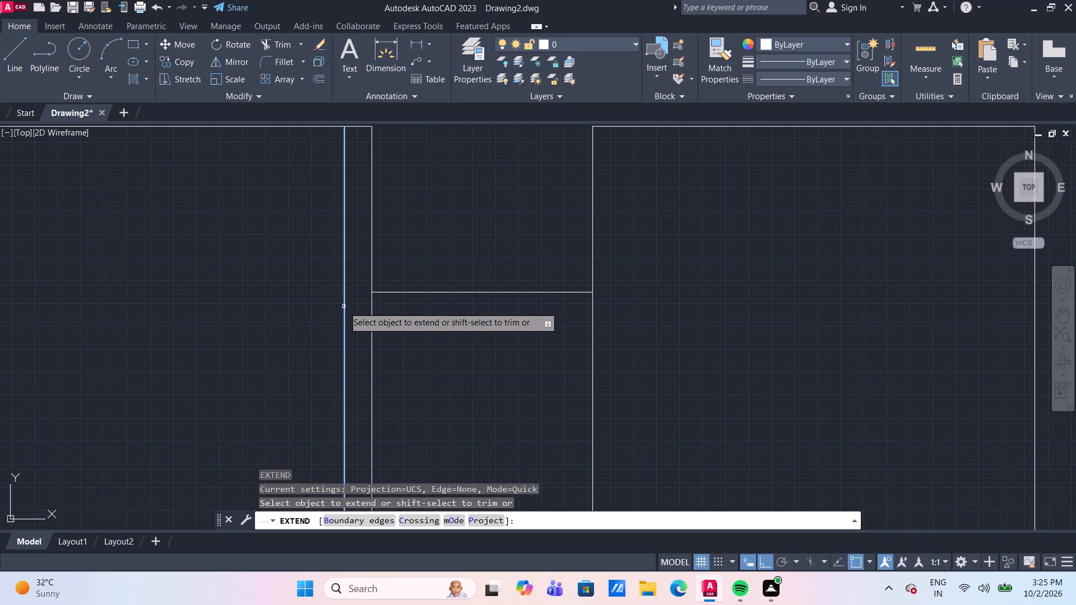
click(344, 306)
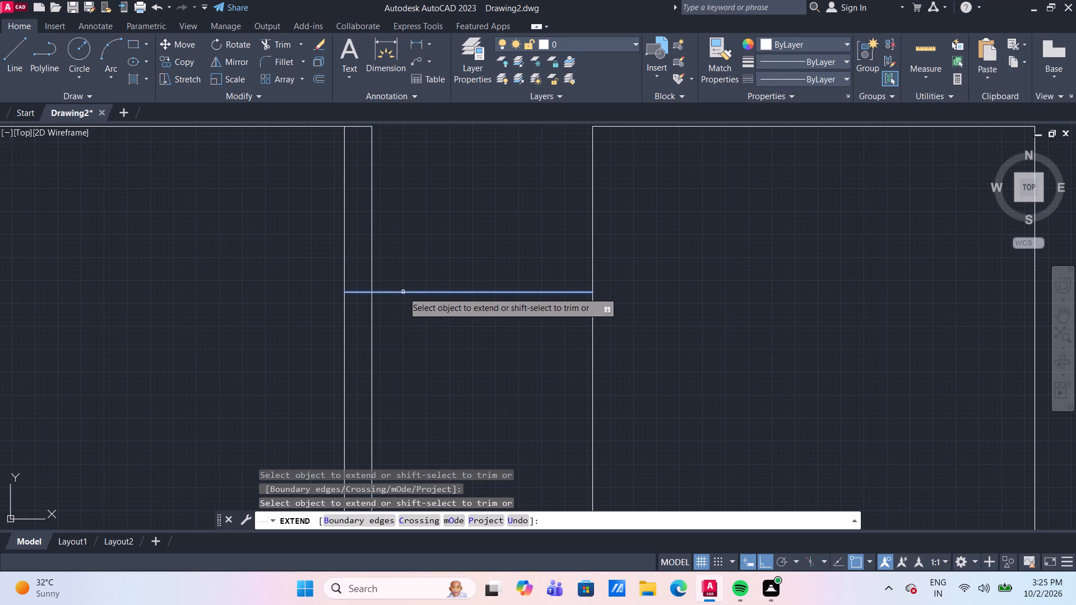
click(402, 292)
Trim the gap's original left line above the gap's top line, along with the top line's overhang past the 3" offset line.
middle_drag(415, 203, 554, 230)
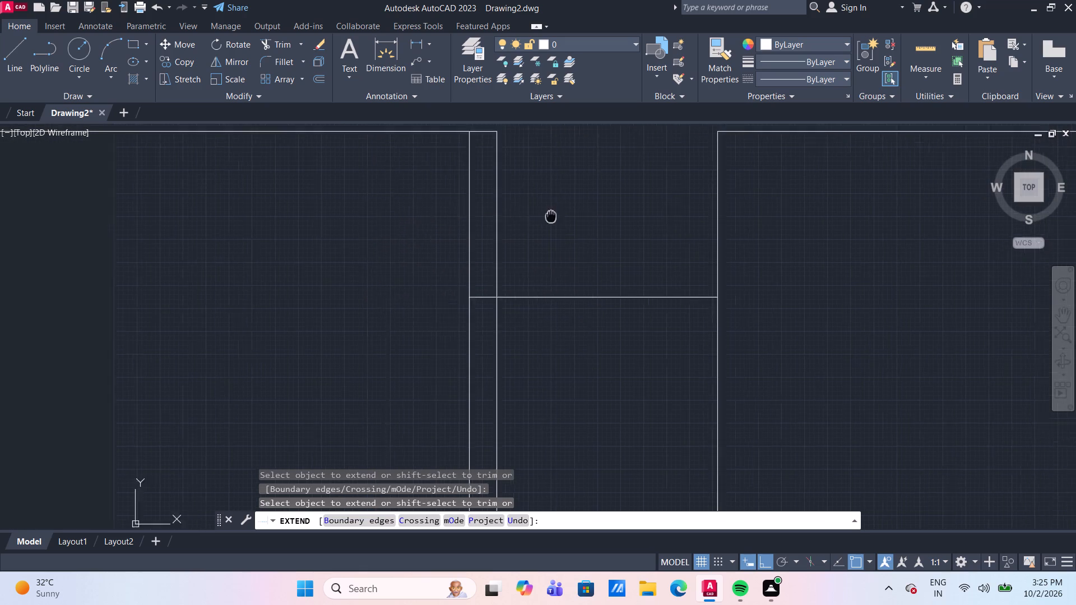
middle_drag(554, 230, 544, 238)
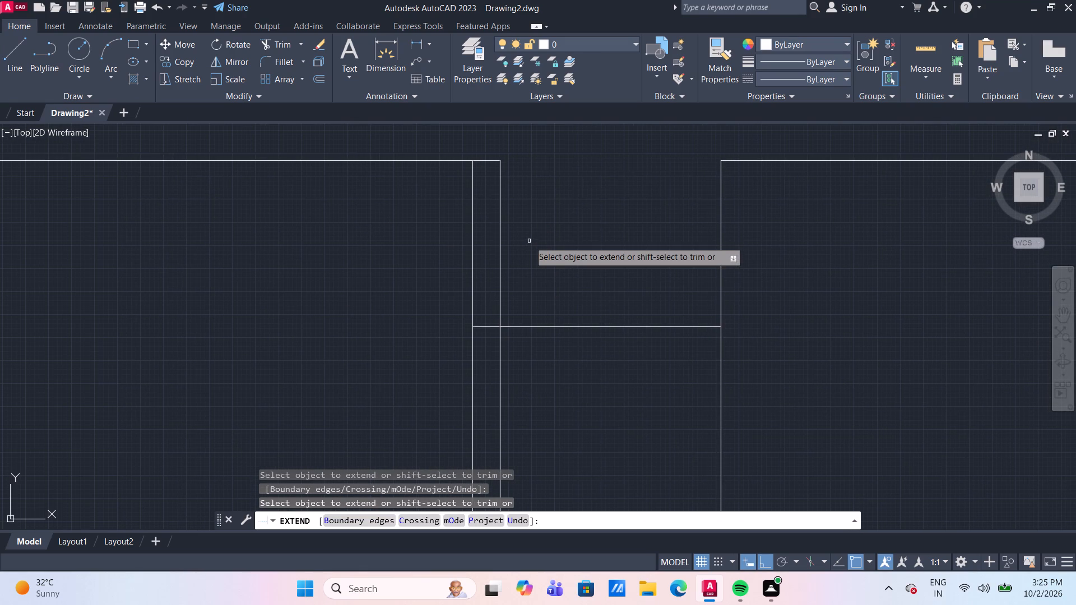
shift+click(531, 238)
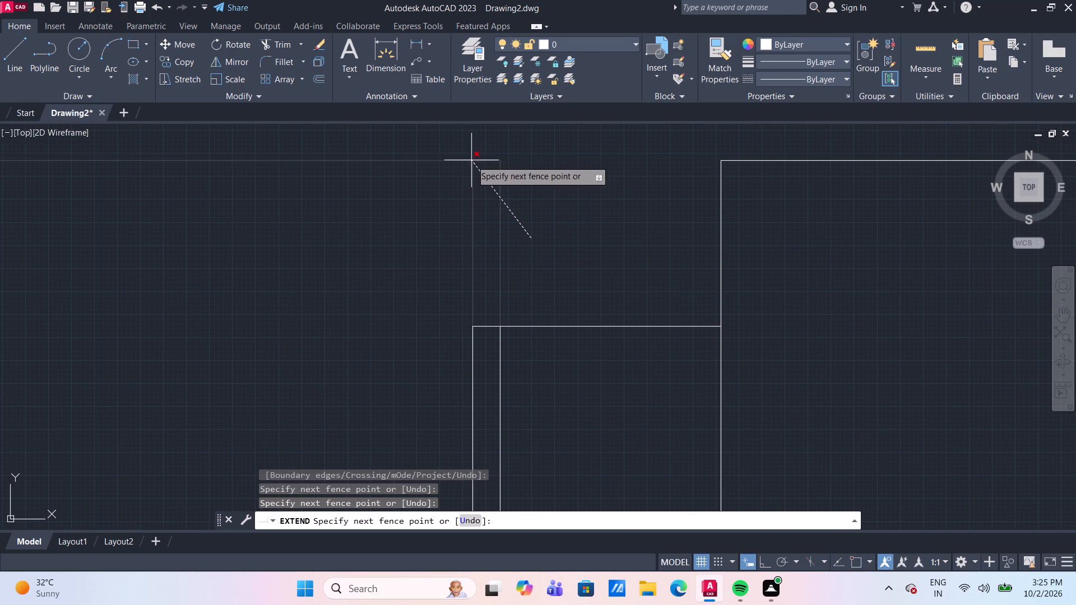
shift+click(477, 152)
scroll(611, 203, down, 3)
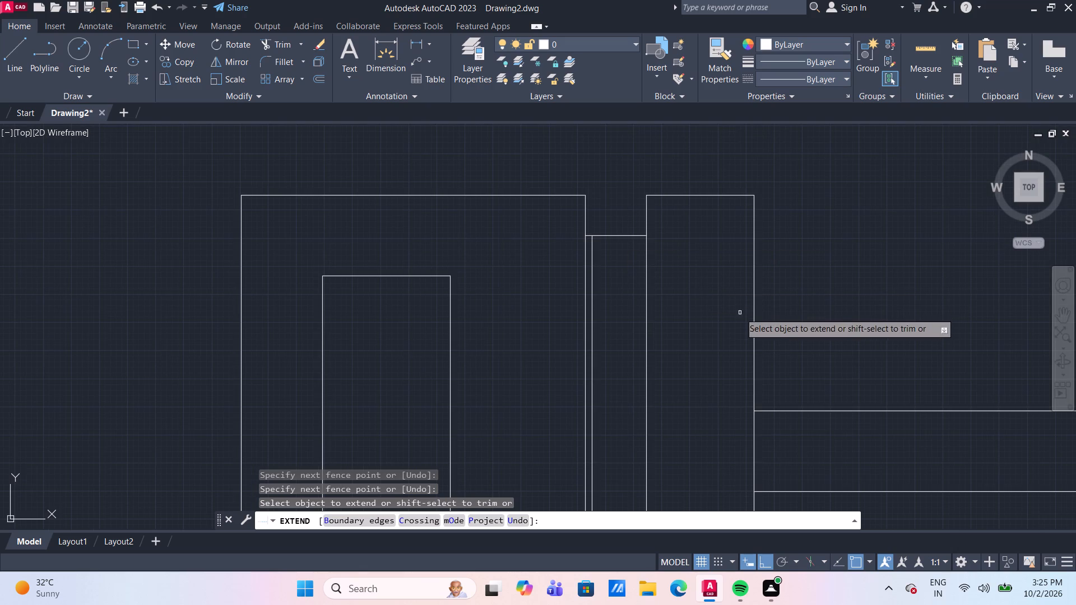
Exit the Extend command and examine the tall section, its narrow gap and the adjoining rooms across the plan.
middle_drag(687, 312, 551, 288)
scroll(688, 312, down, 1)
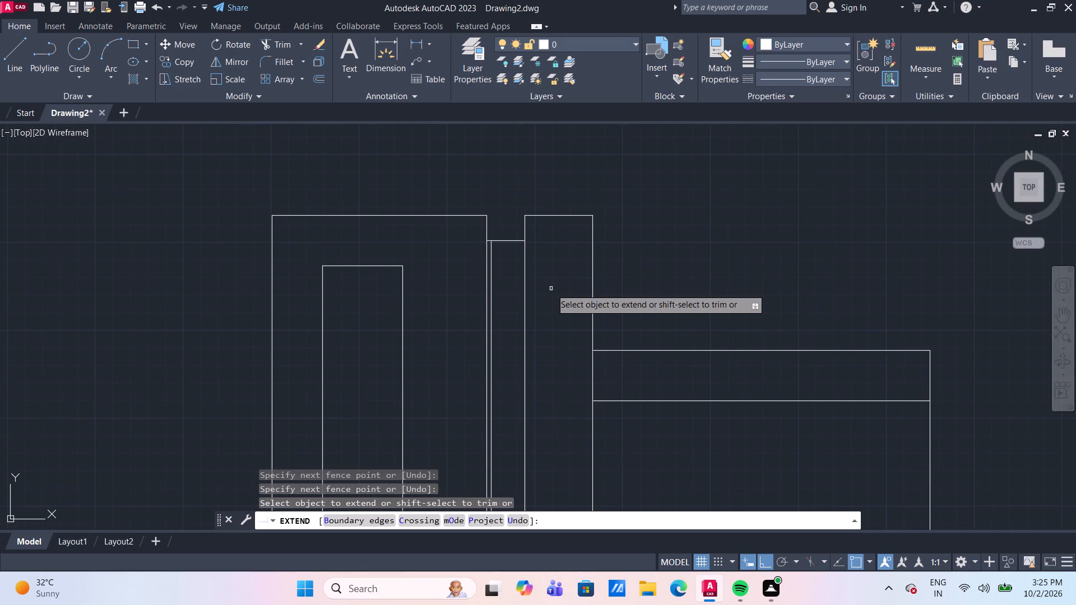
scroll(552, 286, down, 1)
middle_drag(533, 320, 415, 266)
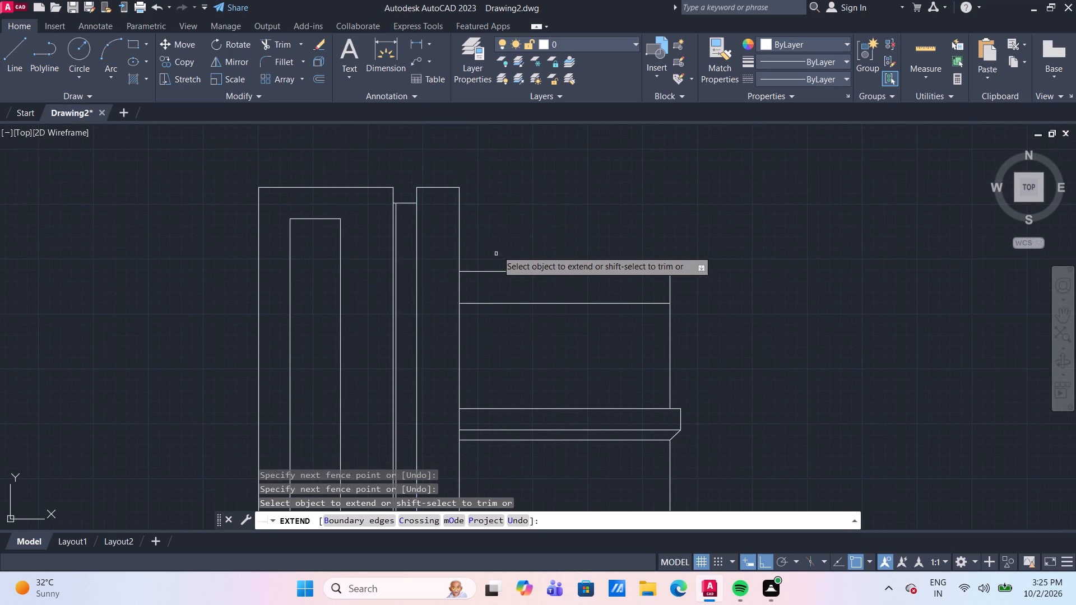
scroll(503, 234, down, 2)
middle_drag(534, 227, 516, 224)
scroll(470, 273, up, 1)
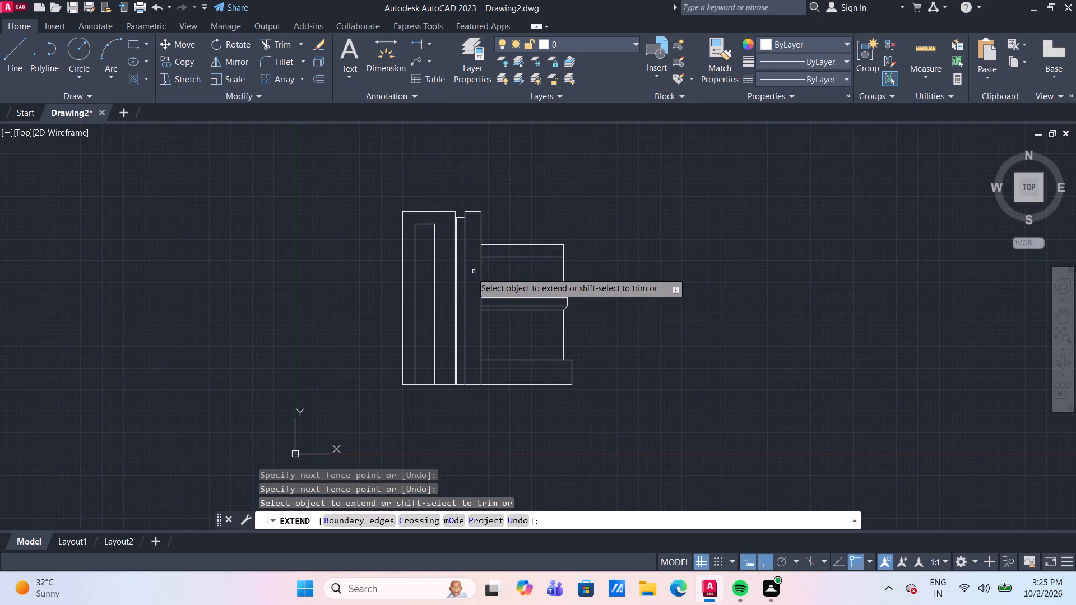
scroll(470, 273, up, 3)
middle_drag(439, 249, 447, 254)
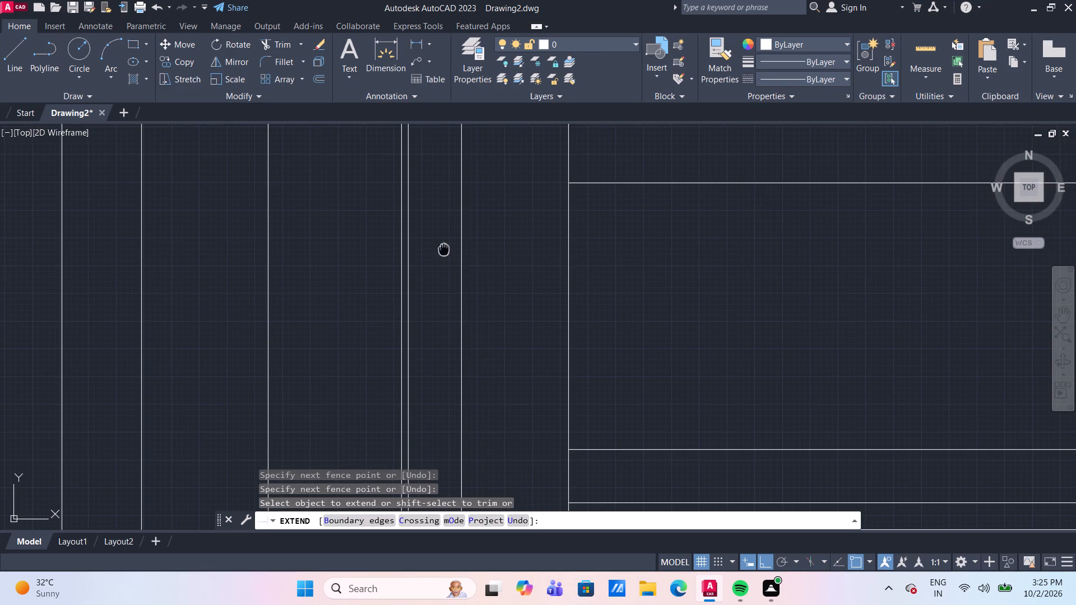
middle_drag(447, 254, 495, 315)
scroll(472, 287, down, 1)
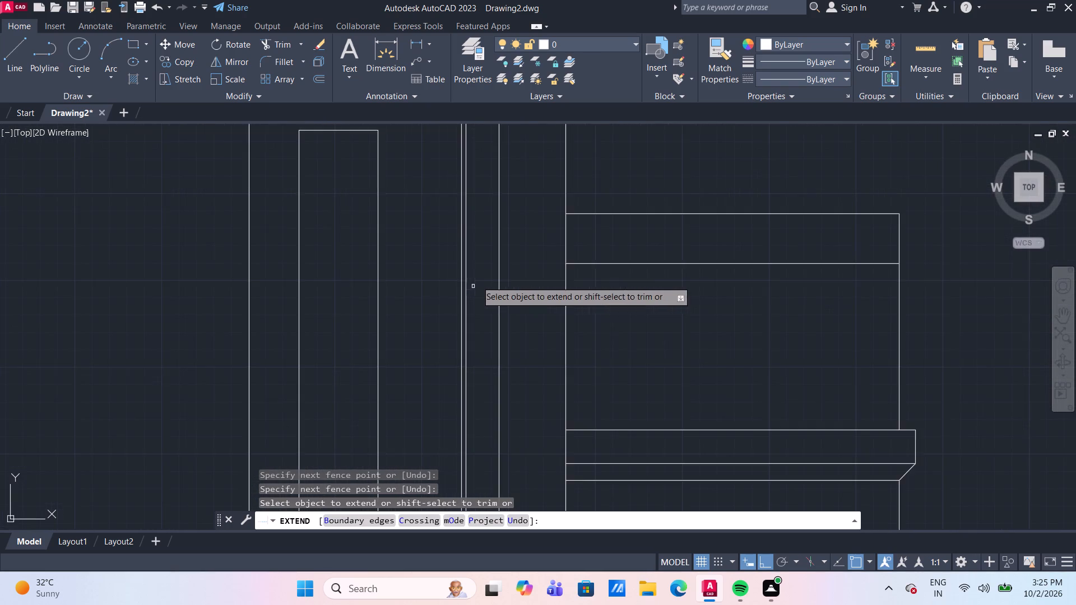
scroll(496, 273, down, 1)
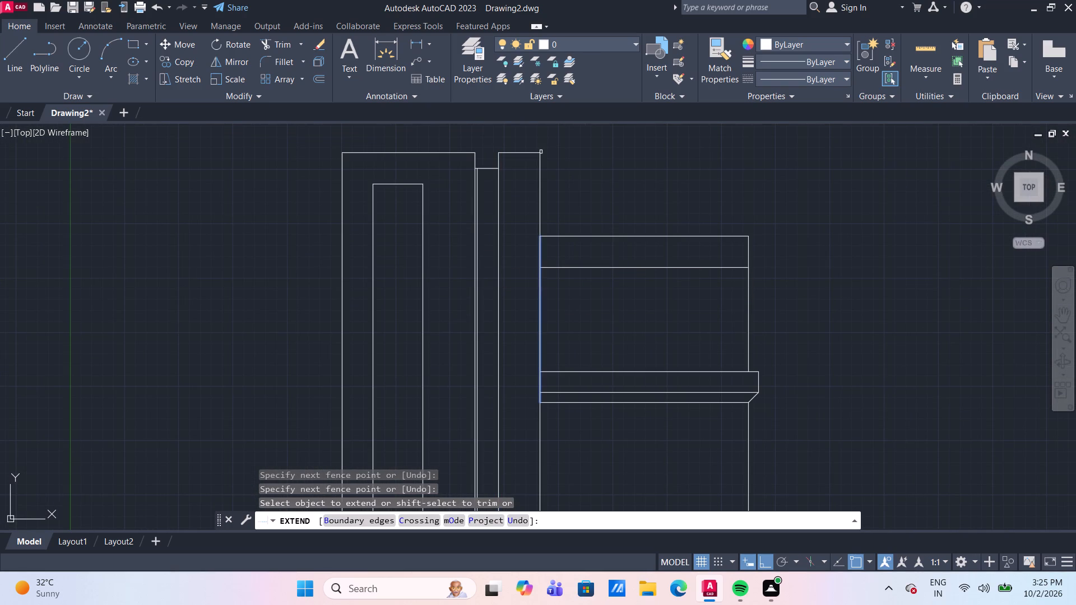
middle_drag(569, 176, 511, 217)
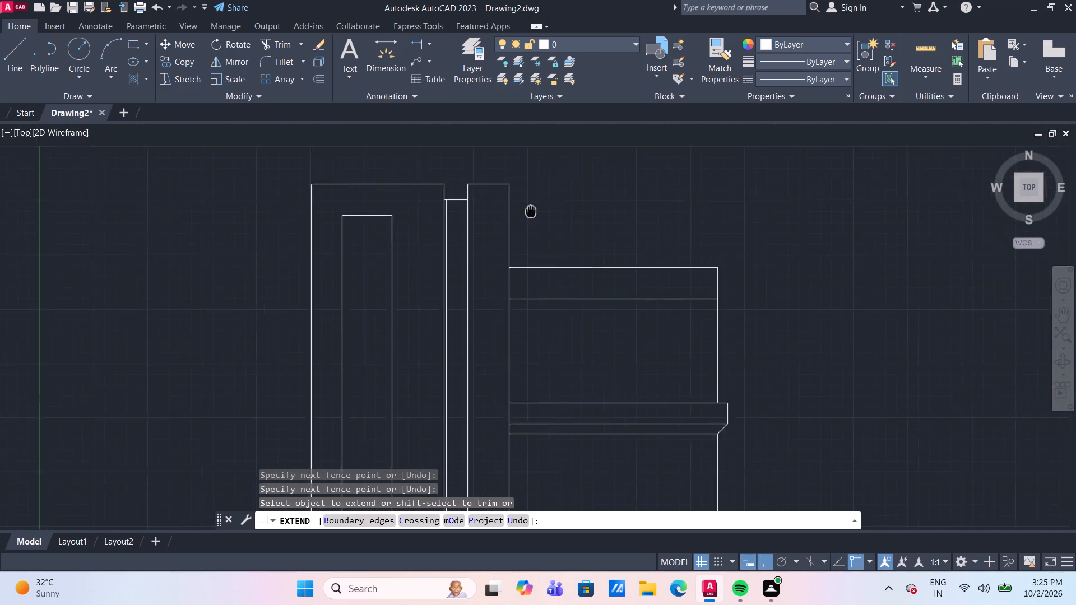
middle_drag(511, 217, 475, 225)
key(Escape)
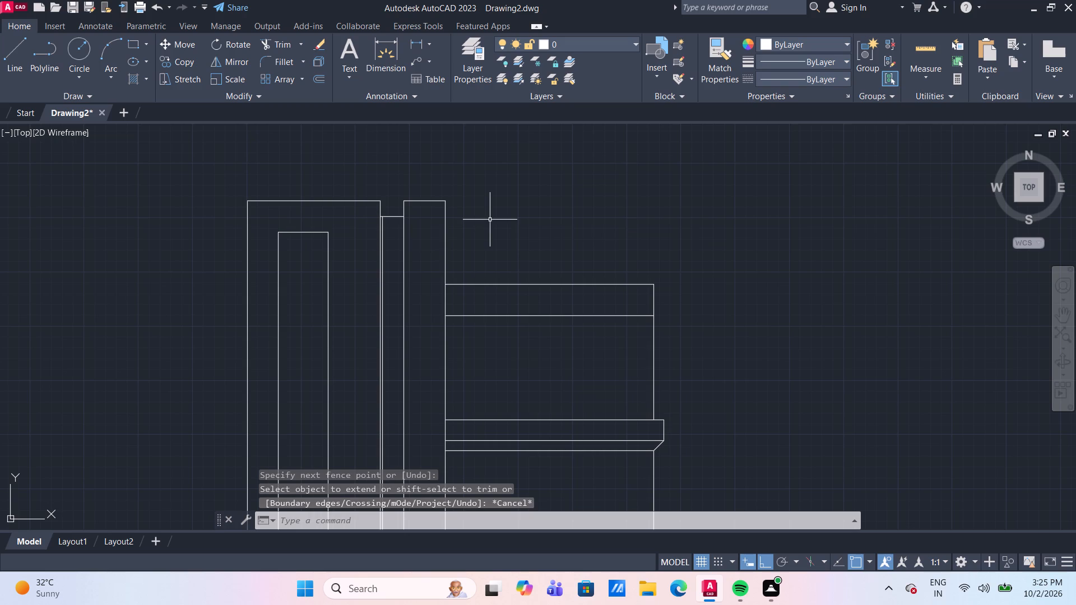
middle_drag(490, 238, 443, 153)
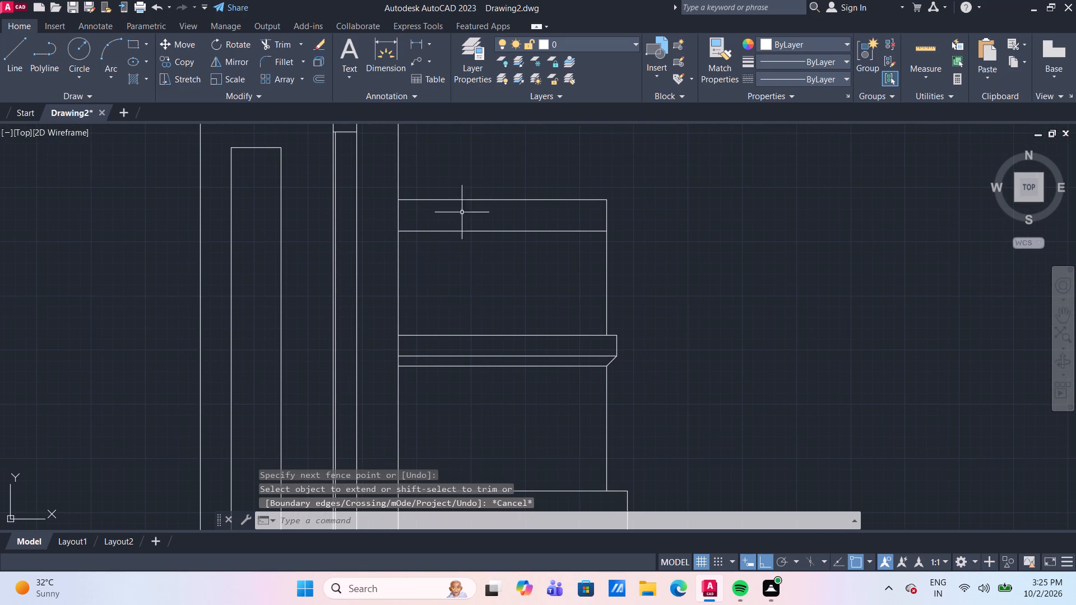
scroll(442, 265, up, 1)
middle_click(442, 264)
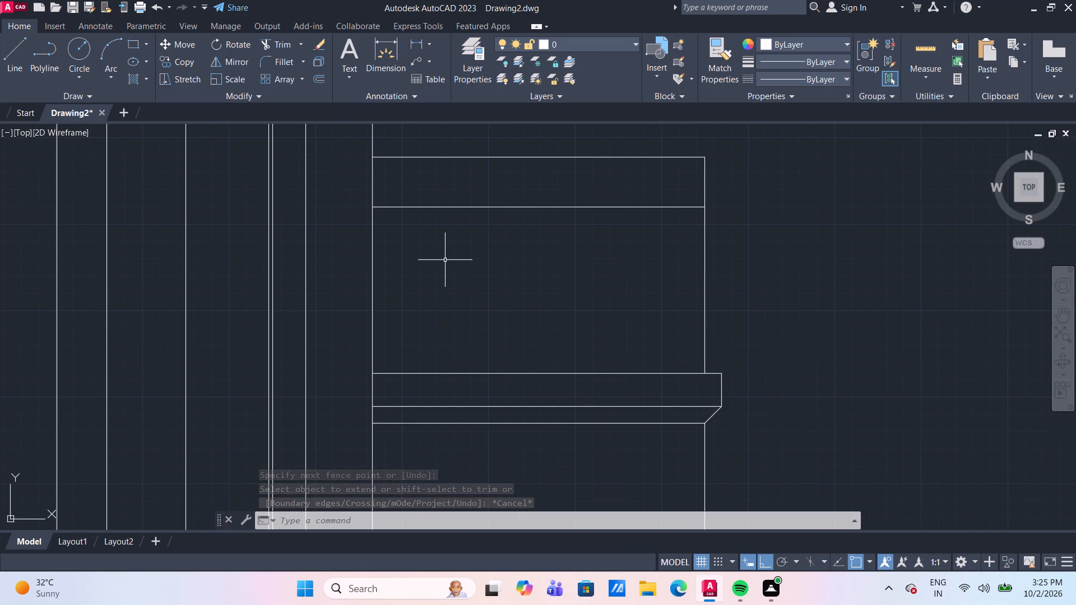
scroll(445, 260, down, 2)
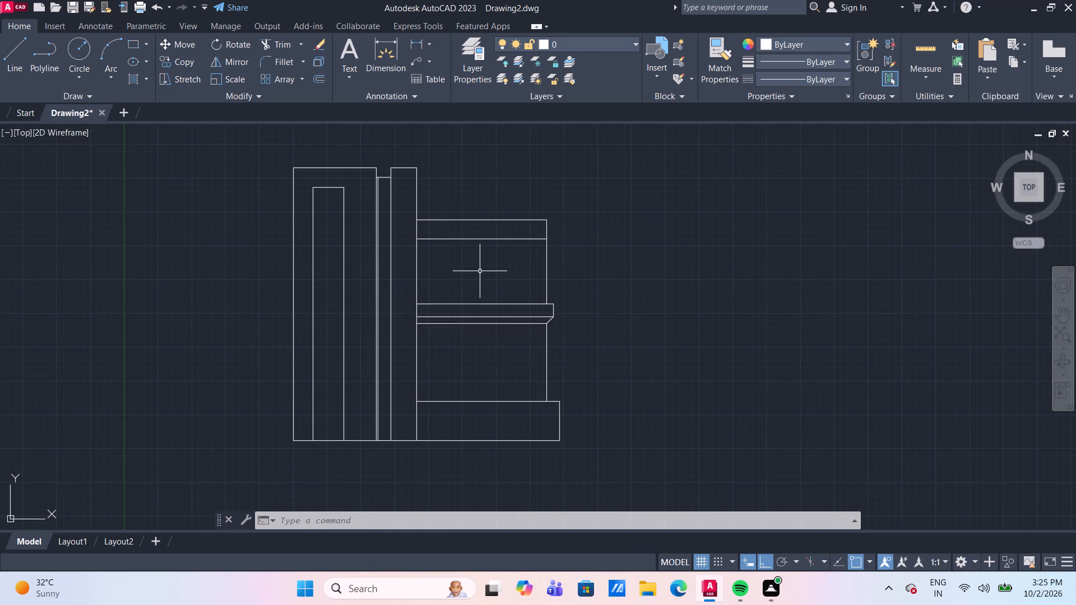
scroll(360, 233, up, 2)
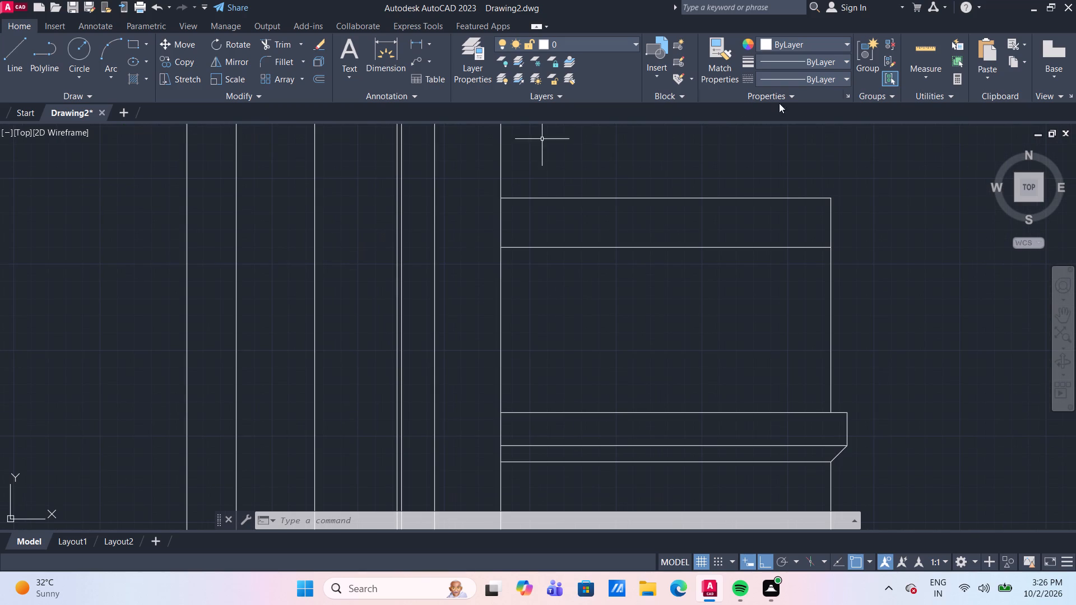
Measure the spacing between the inner rectangle and the wall line beside the narrow gap.
click(936, 43)
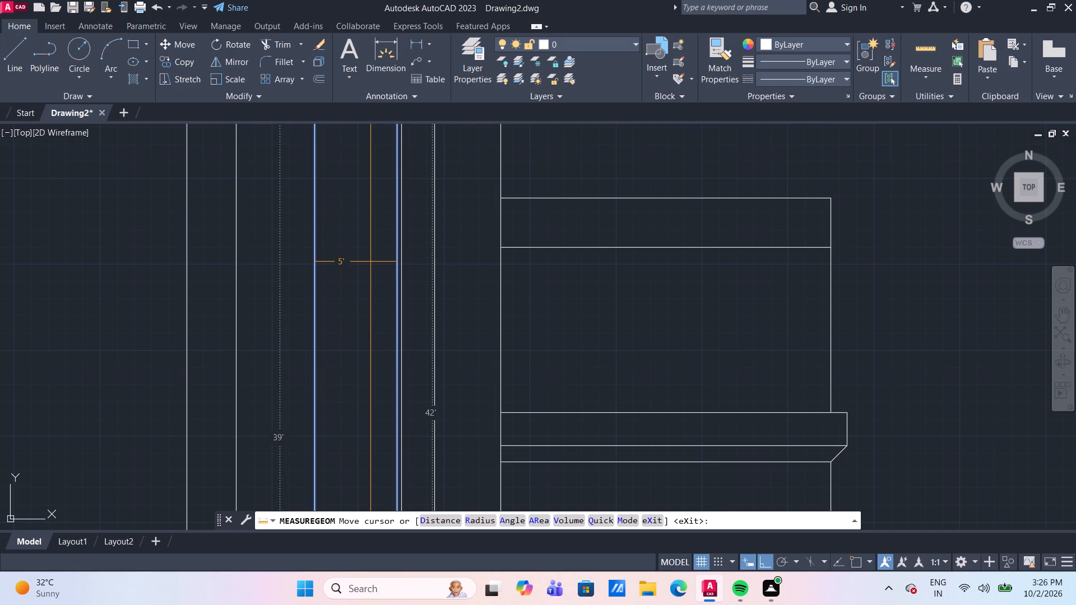
key(Escape)
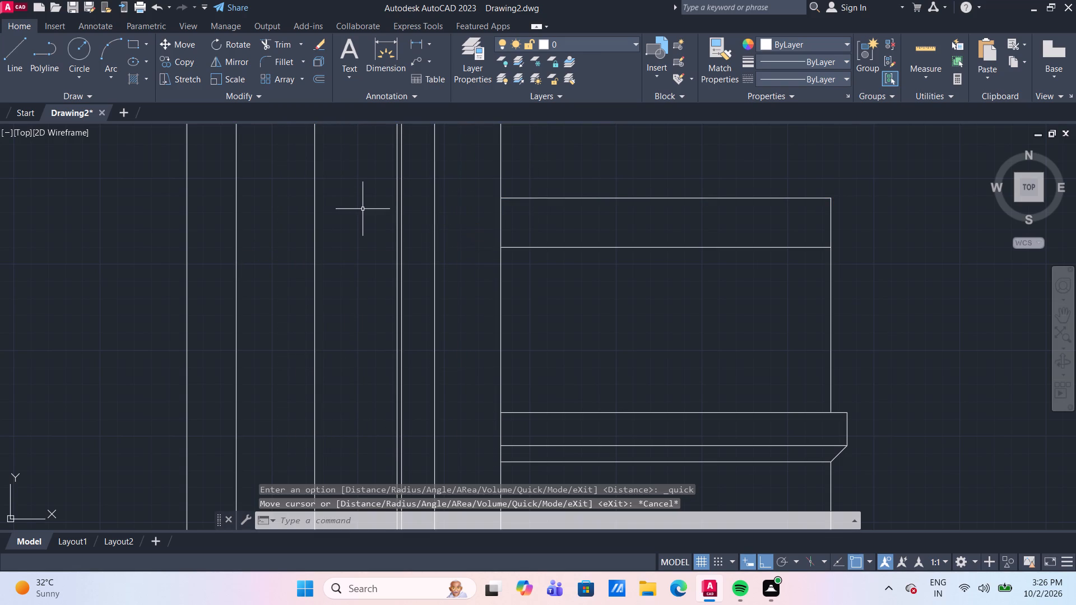
Move the wall's outer vertical line on the left of the narrow gap 2" to the left, using its top endpoint as base.
scroll(363, 209, down, 1)
middle_drag(367, 211, 367, 243)
scroll(401, 219, up, 2)
scroll(401, 219, down, 1)
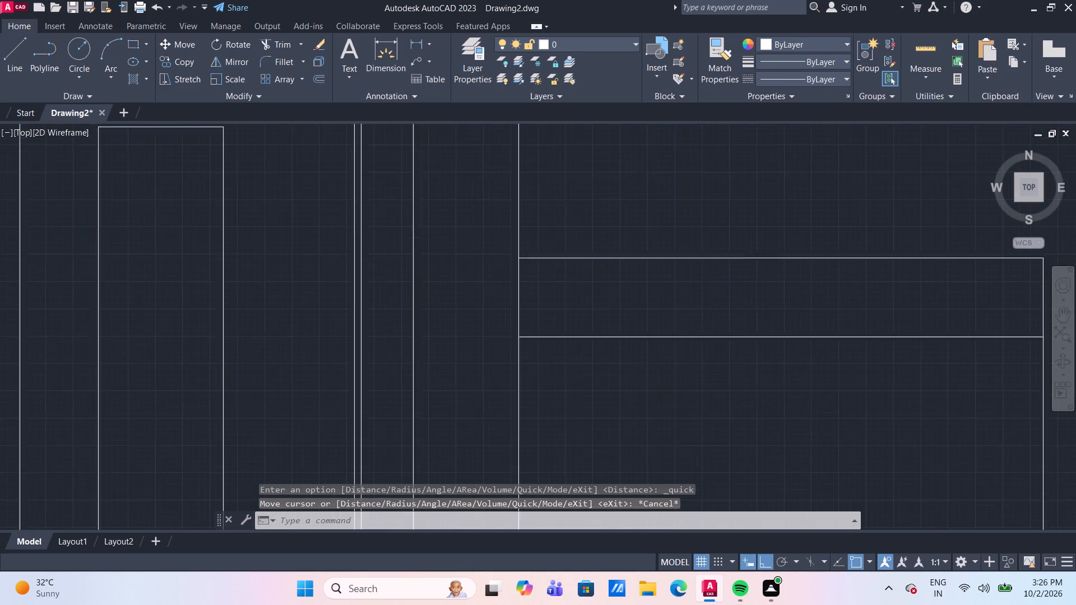
scroll(401, 219, down, 1)
scroll(365, 232, up, 1)
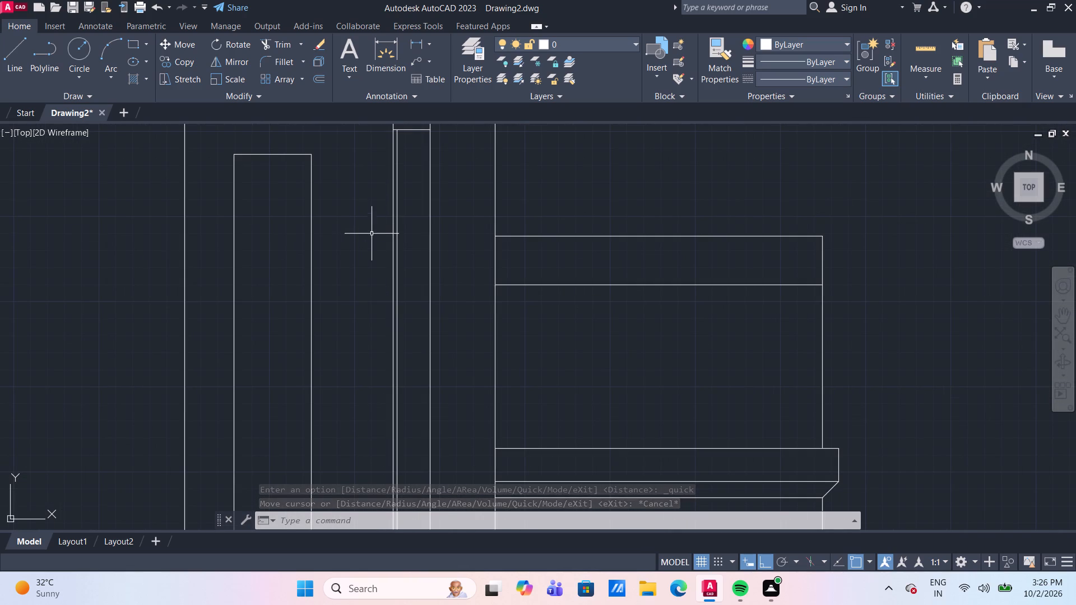
click(393, 240)
scroll(370, 240, down, 2)
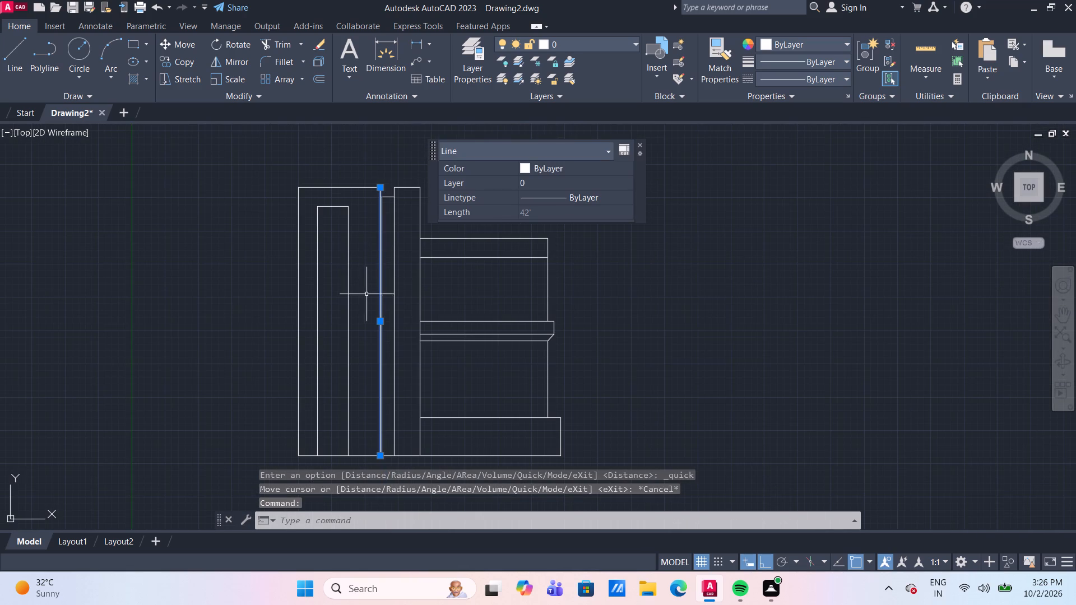
middle_click(367, 296)
scroll(369, 292, up, 2)
middle_drag(369, 291, 355, 261)
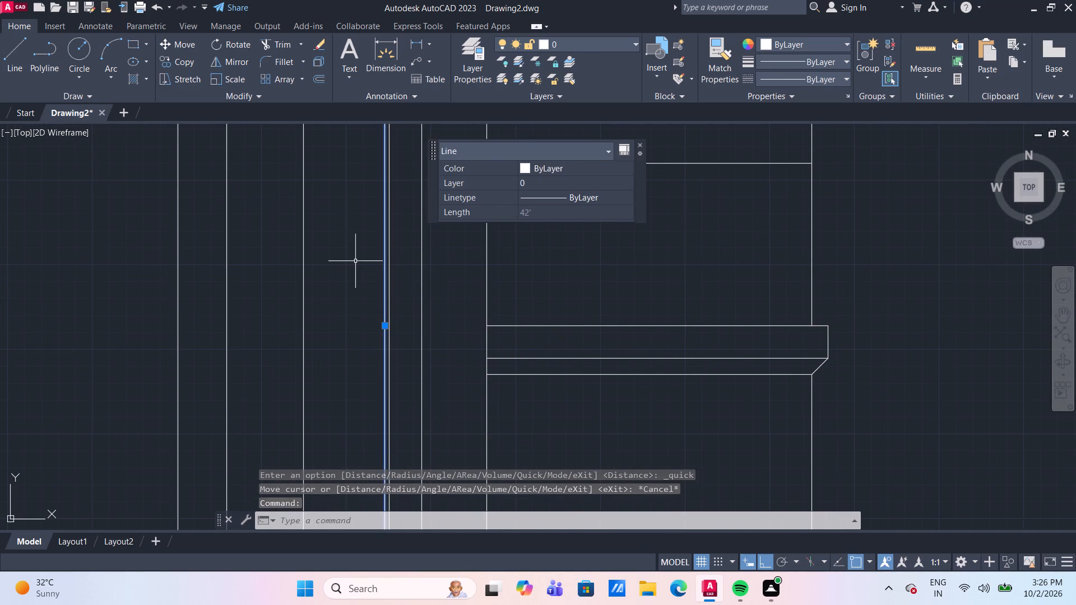
key(m)
key(Return)
scroll(433, 122, up, 1)
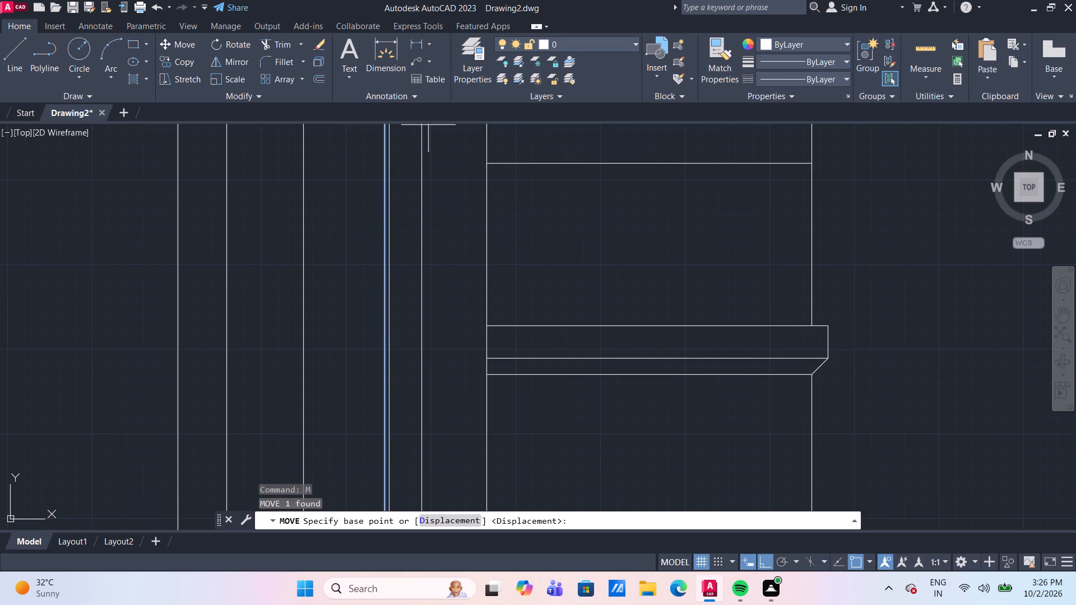
middle_drag(363, 163, 345, 296)
middle_drag(344, 160, 309, 260)
scroll(345, 175, up, 2)
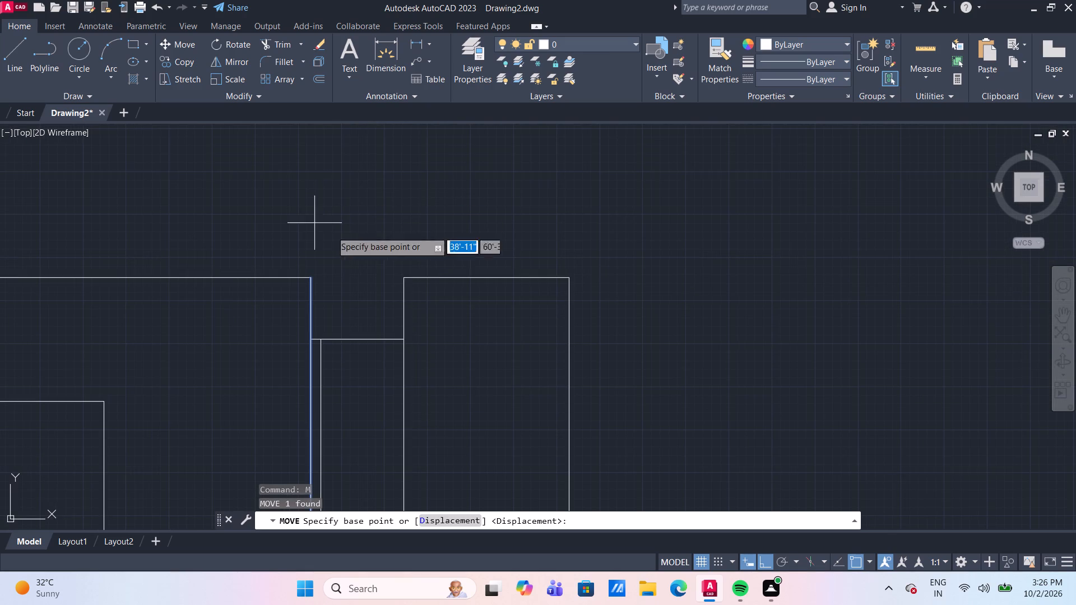
click(313, 277)
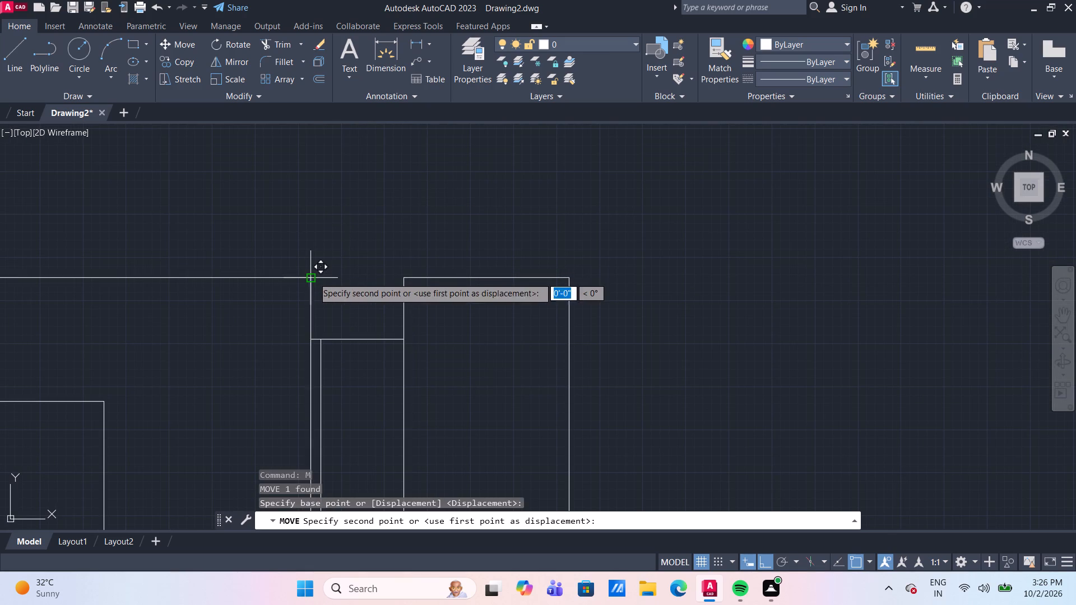
text(2")
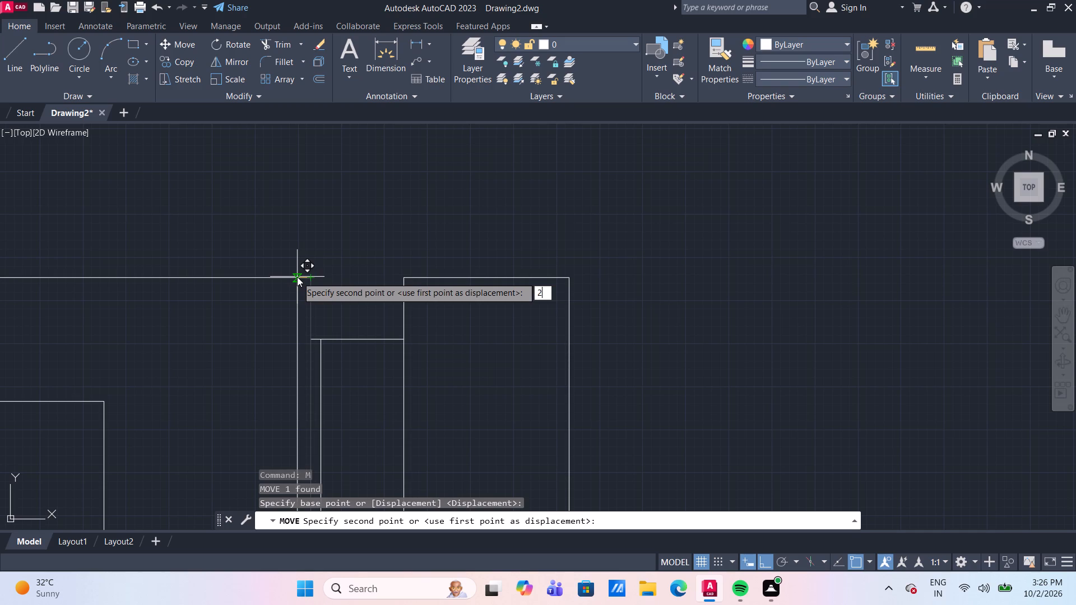
key(Return)
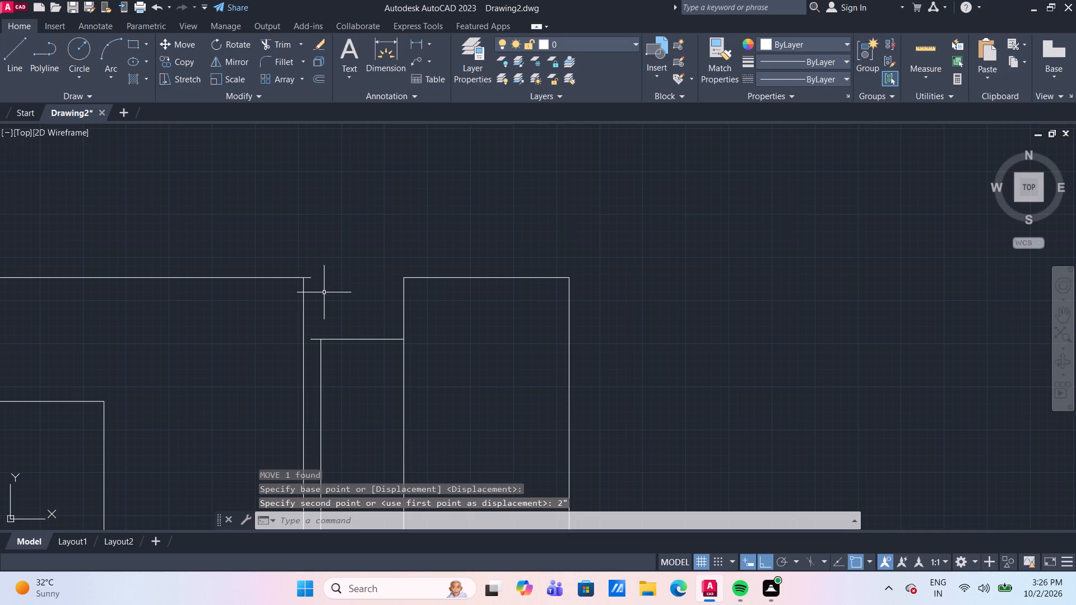
Extend the narrow gap's top line left to the moved wall line and trim the tall section's top-line overhang past it.
middle_drag(318, 315, 309, 286)
scroll(315, 299, up, 1)
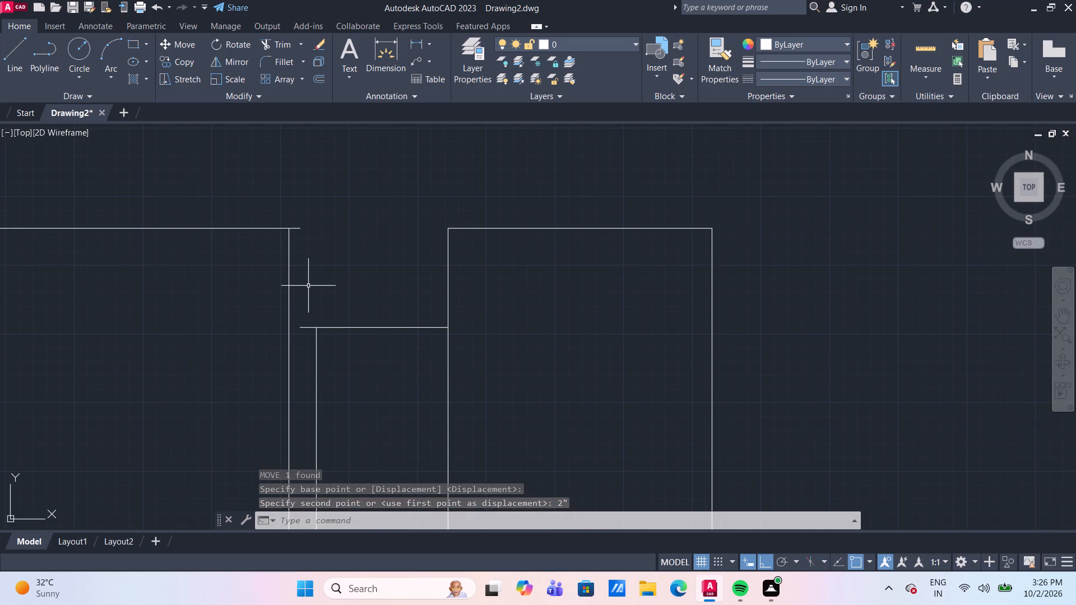
text(TR)
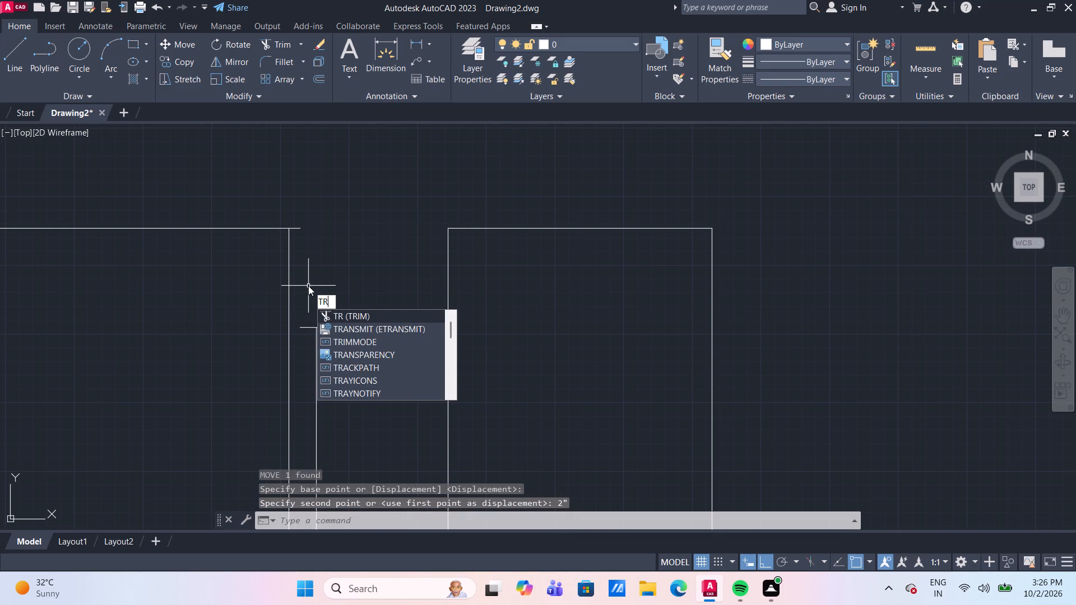
key(Return)
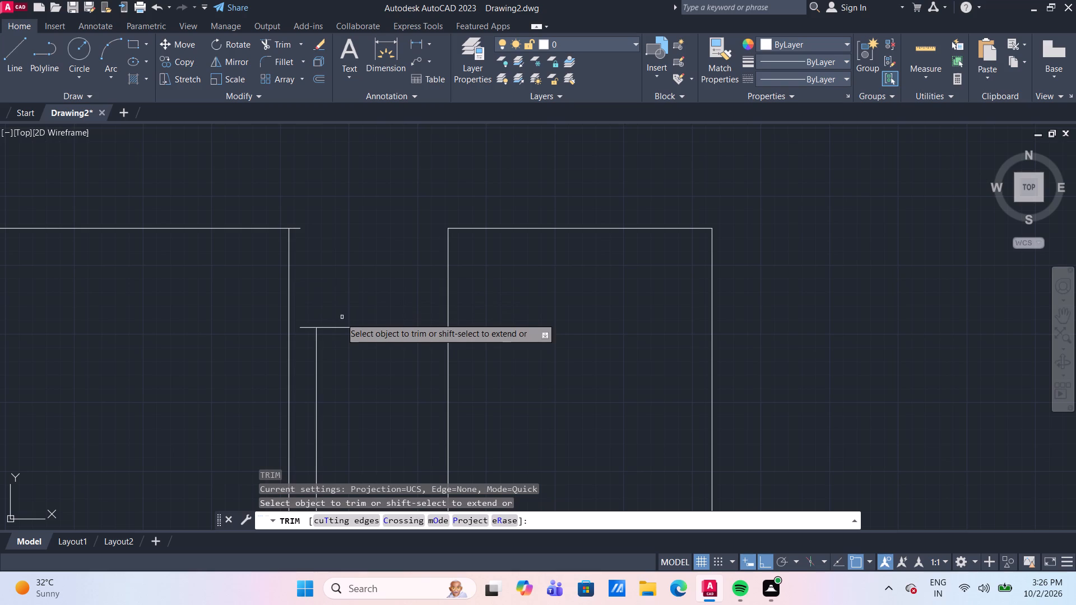
shift+click(308, 327)
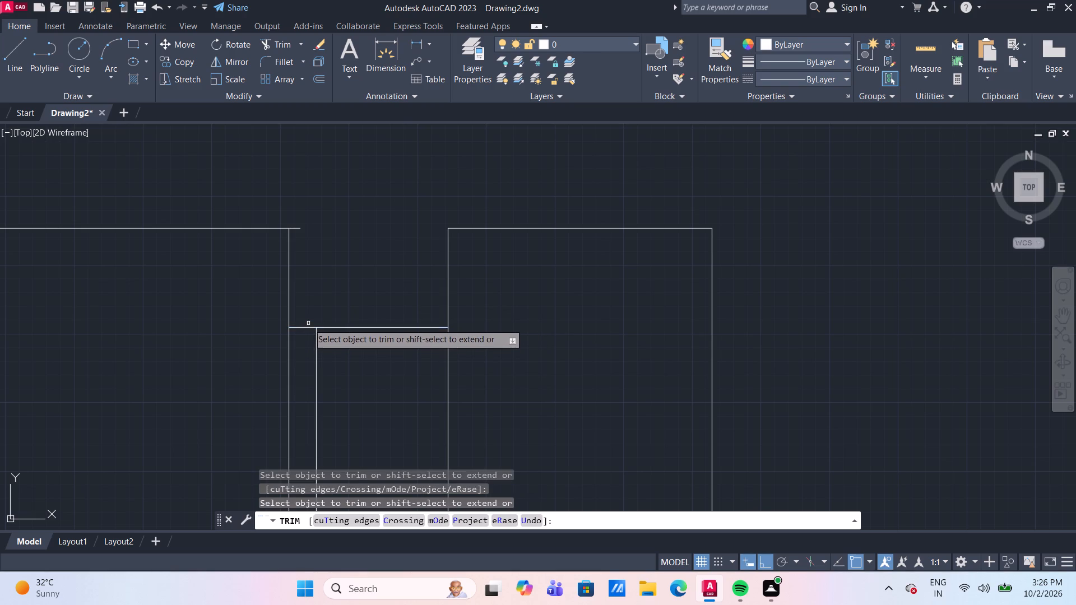
click(299, 229)
Exit the Trim command and examine the whole plan with the widened wall beside the narrow gap.
scroll(403, 255, down, 3)
scroll(430, 301, down, 3)
scroll(431, 416, up, 1)
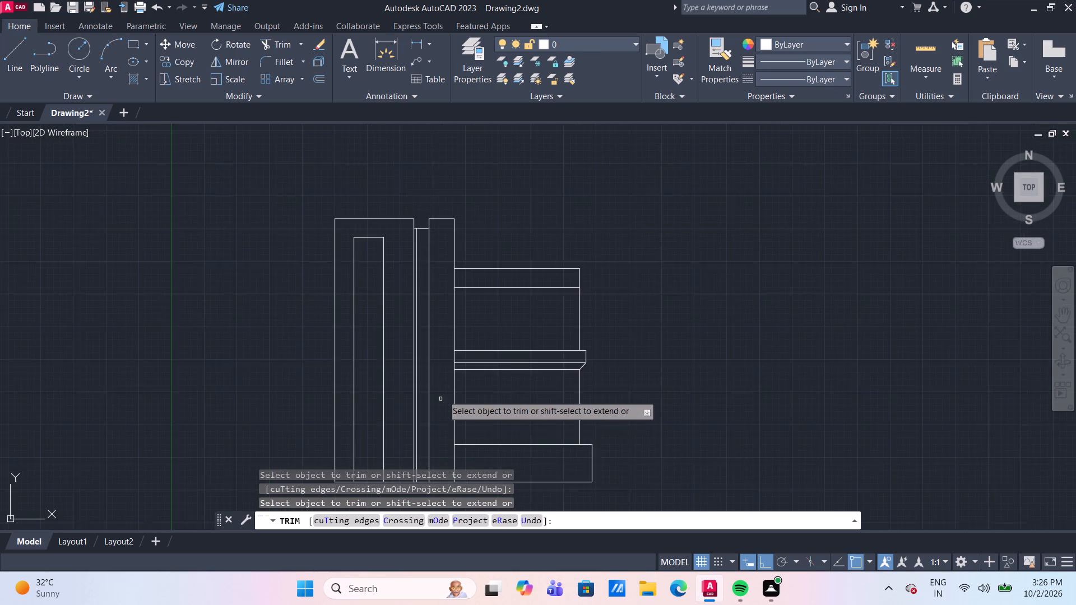
scroll(449, 383, up, 1)
scroll(518, 240, down, 1)
middle_drag(532, 287, 528, 277)
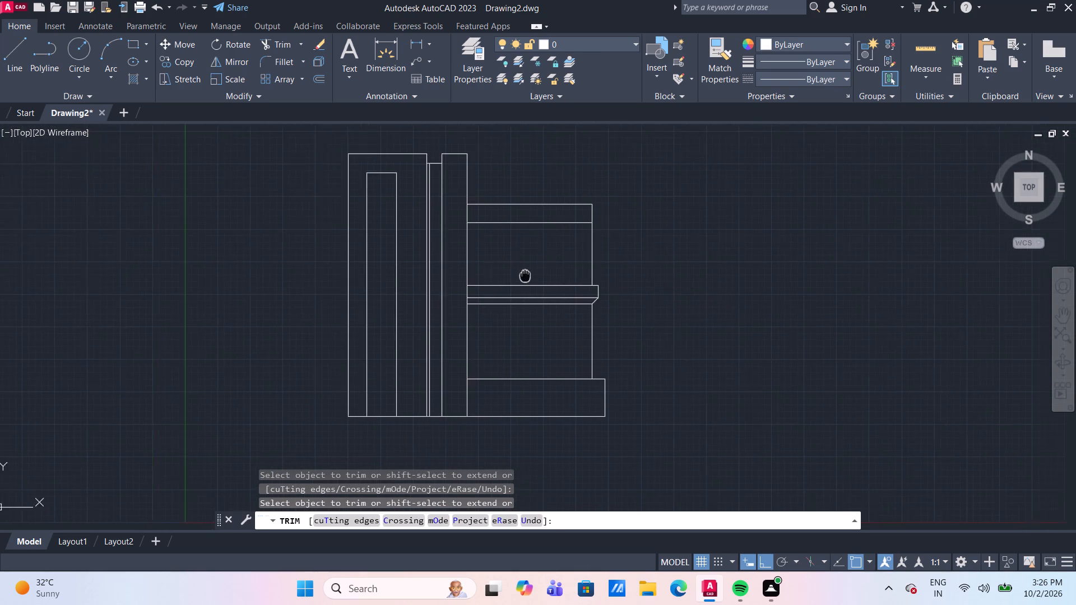
middle_drag(528, 277, 526, 281)
middle_drag(578, 186, 560, 216)
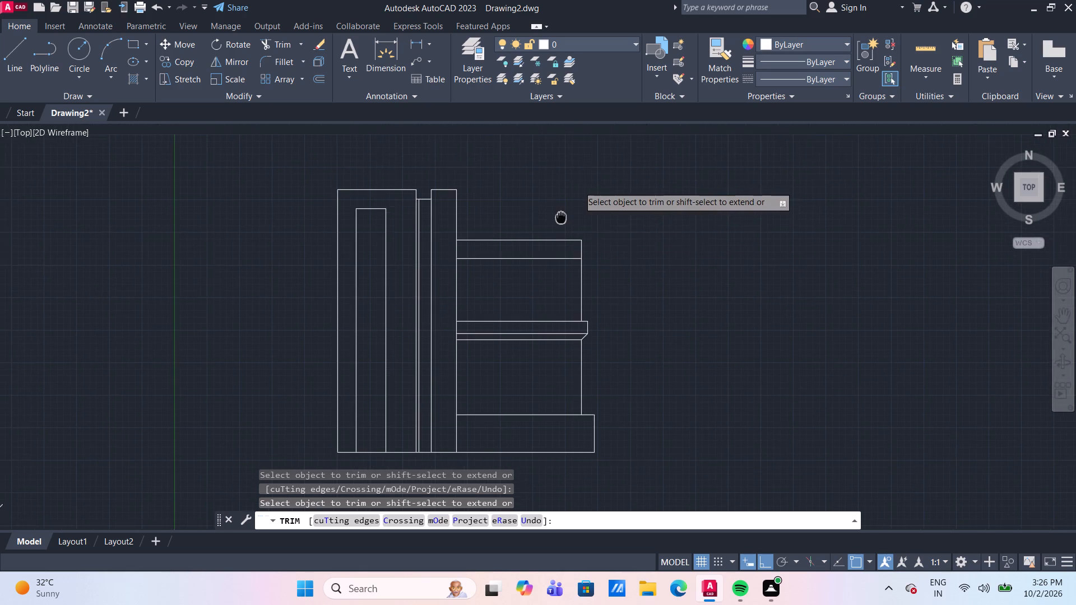
middle_drag(560, 216, 551, 204)
key(Escape)
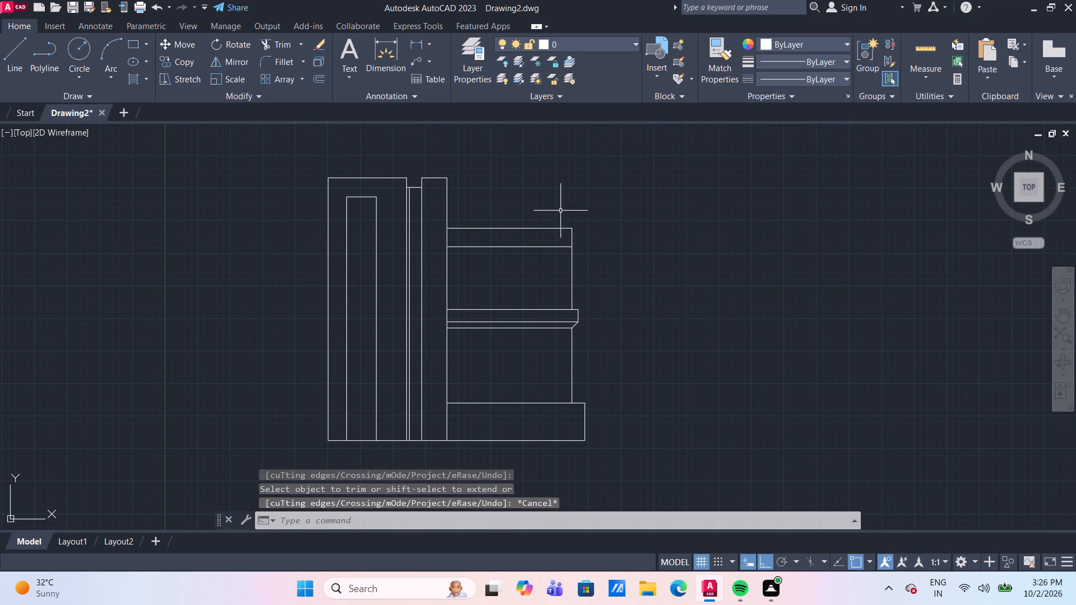
middle_drag(626, 315, 622, 303)
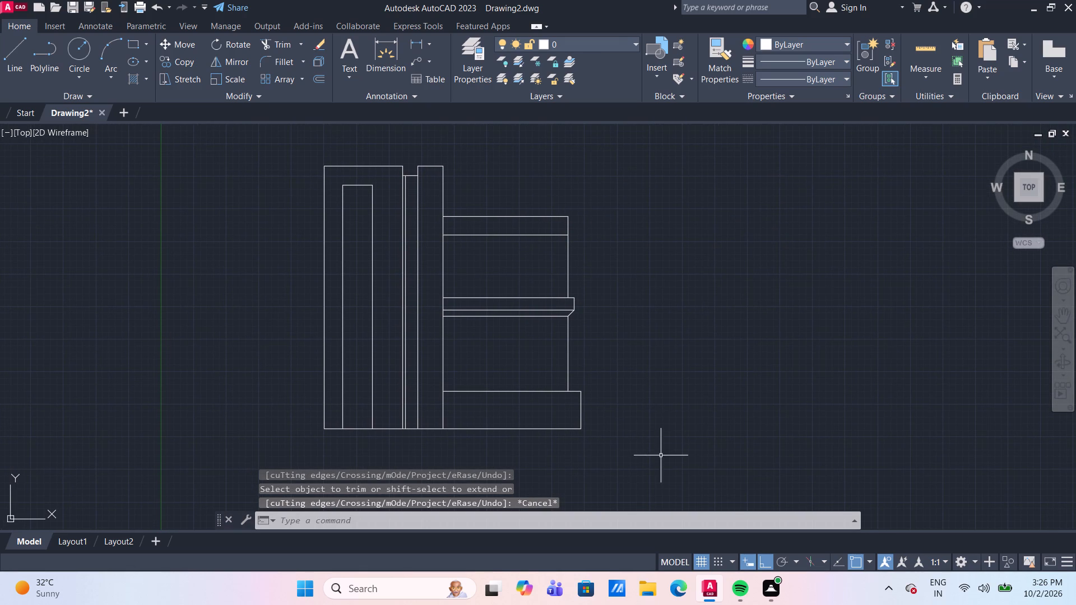
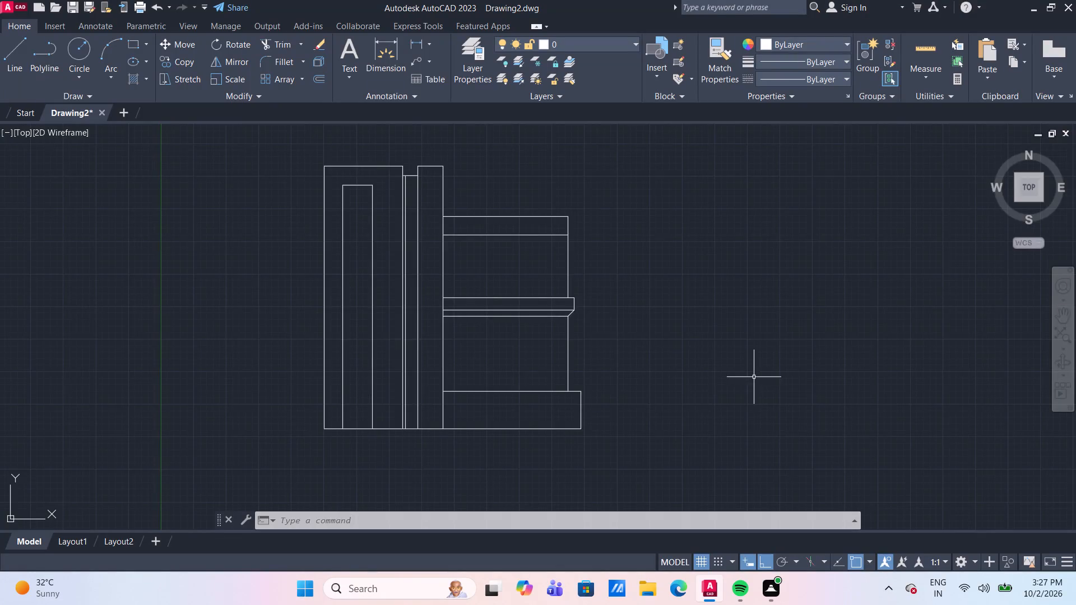
Offset the top line of the stepped base block at the plan's lower right 1'6" downward.
middle_drag(744, 378, 657, 373)
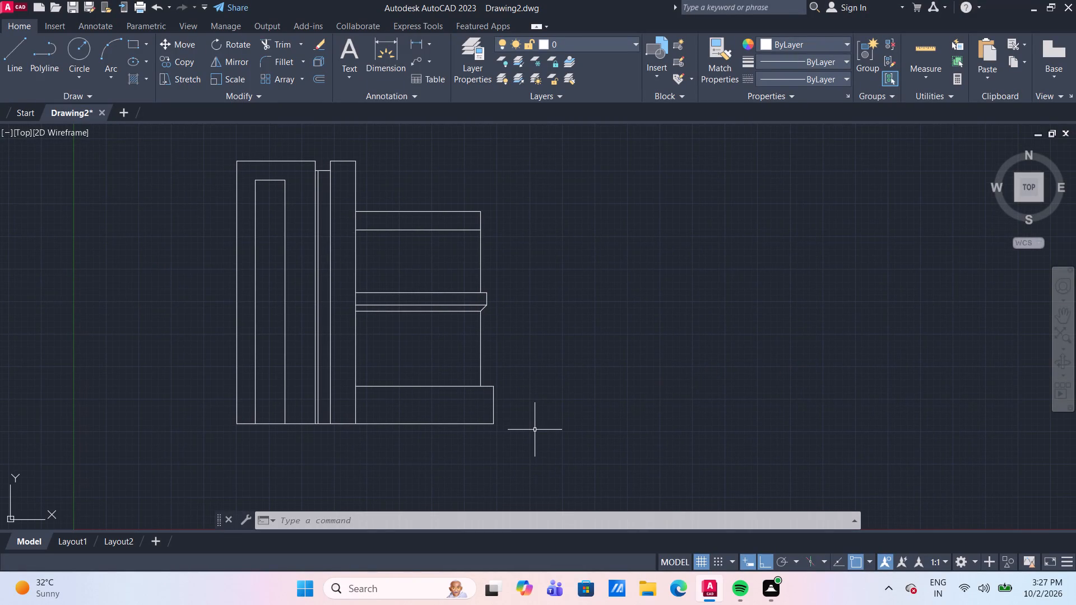
scroll(527, 422, up, 1)
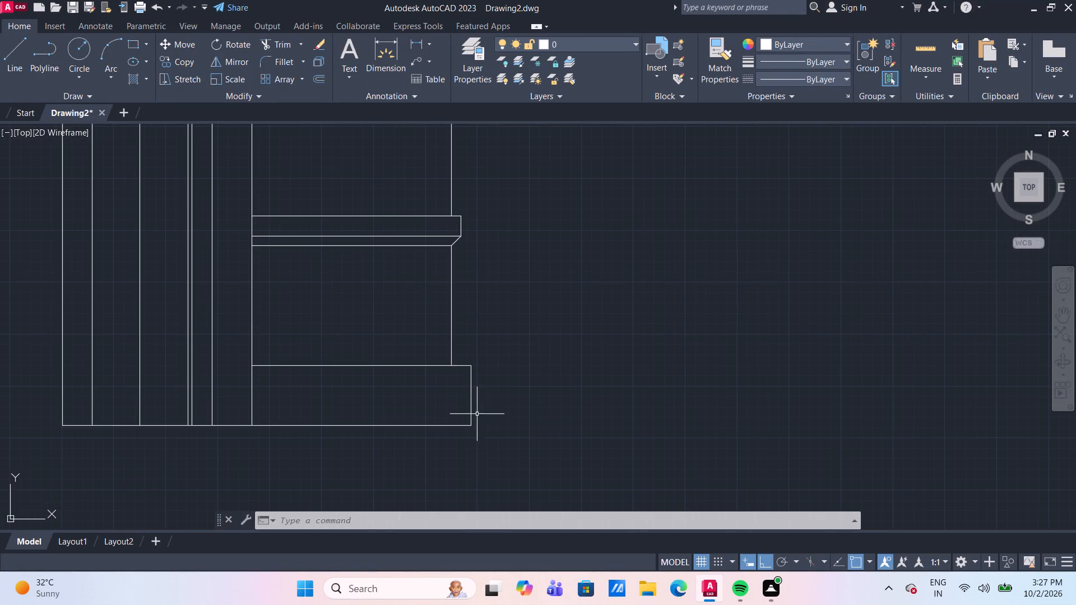
middle_drag(438, 407, 433, 391)
scroll(433, 399, up, 1)
scroll(433, 391, down, 1)
middle_drag(433, 391, 441, 392)
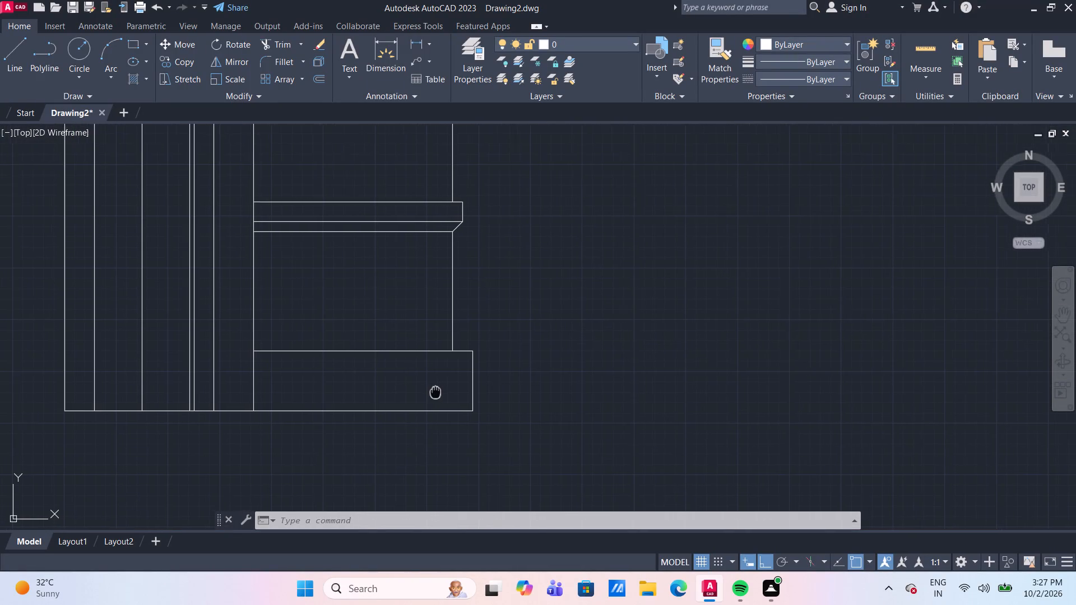
middle_drag(441, 392, 438, 392)
scroll(438, 392, down, 1)
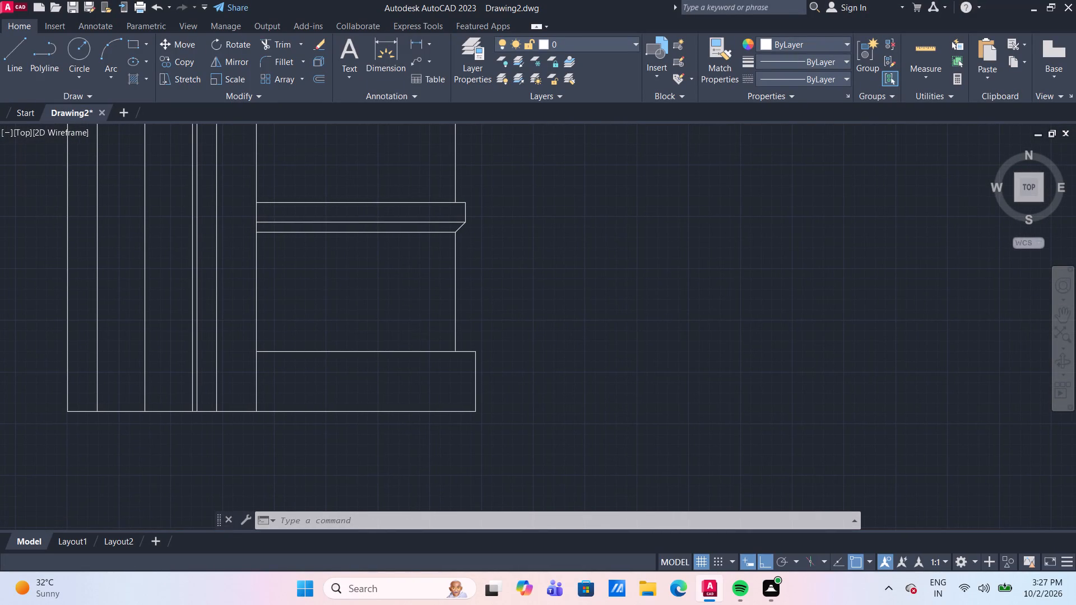
key(o)
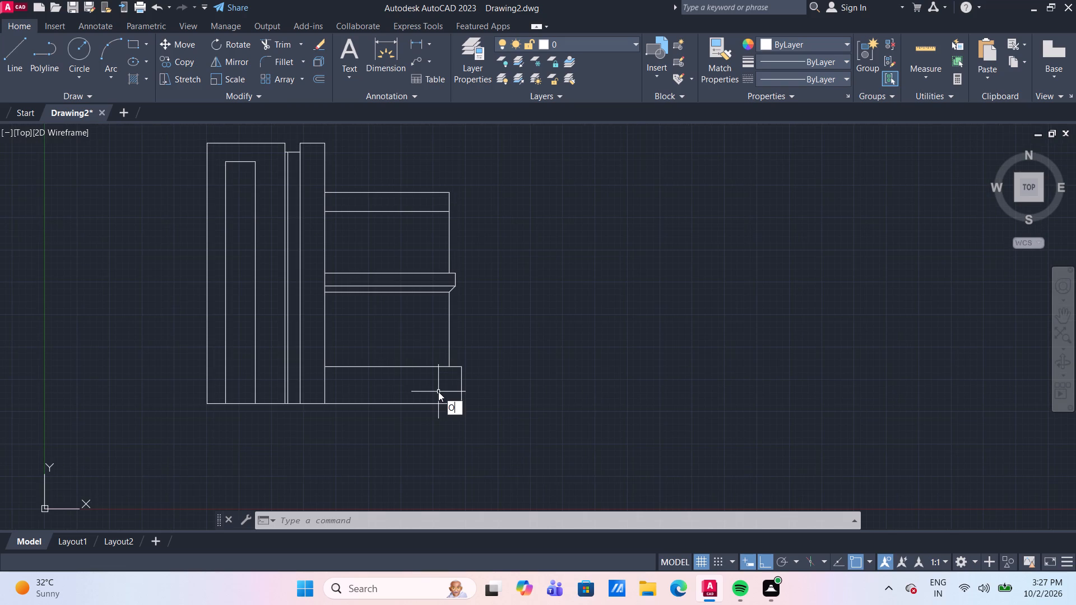
key(Return)
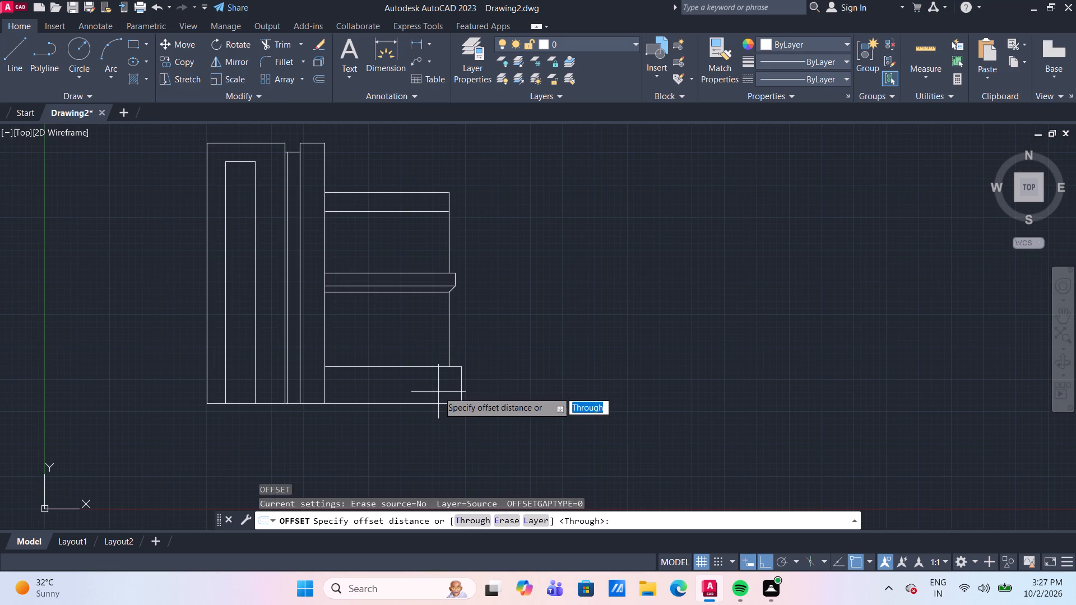
key(Return)
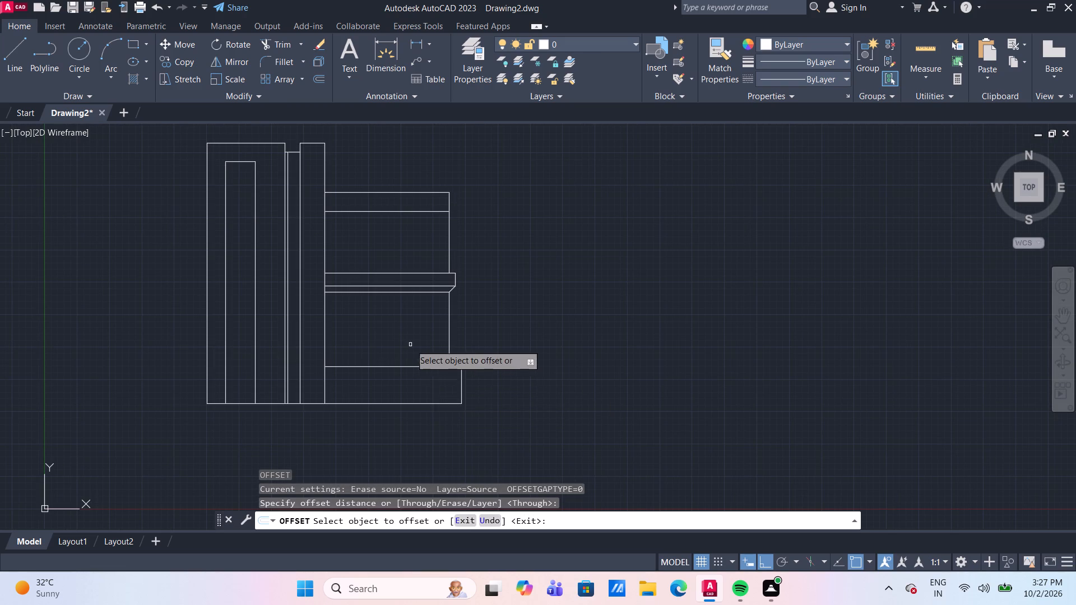
scroll(413, 345, up, 1)
click(413, 381)
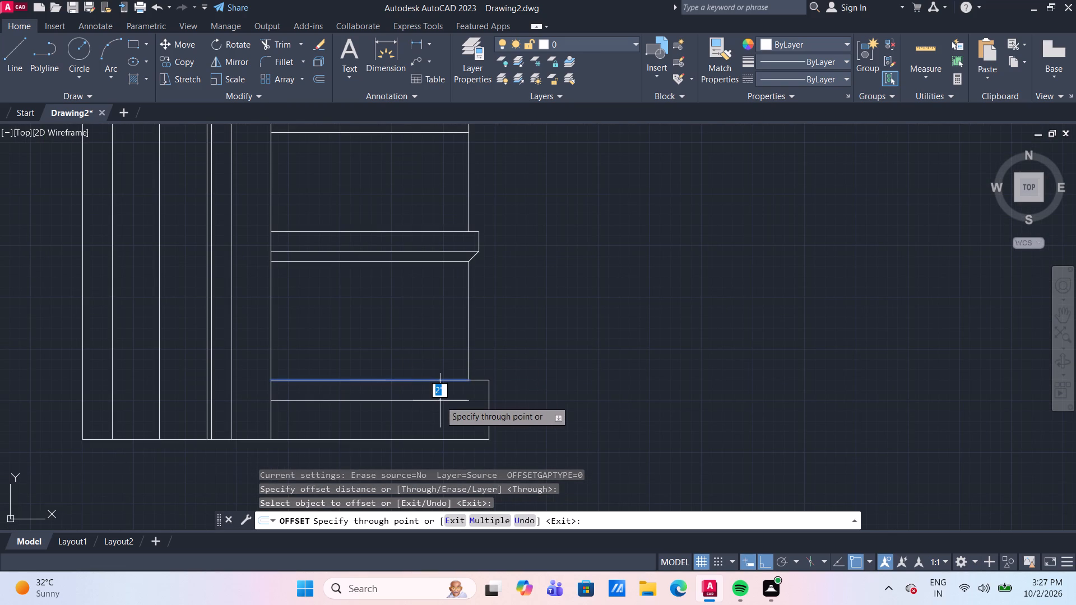
text(1'6")
key(Return)
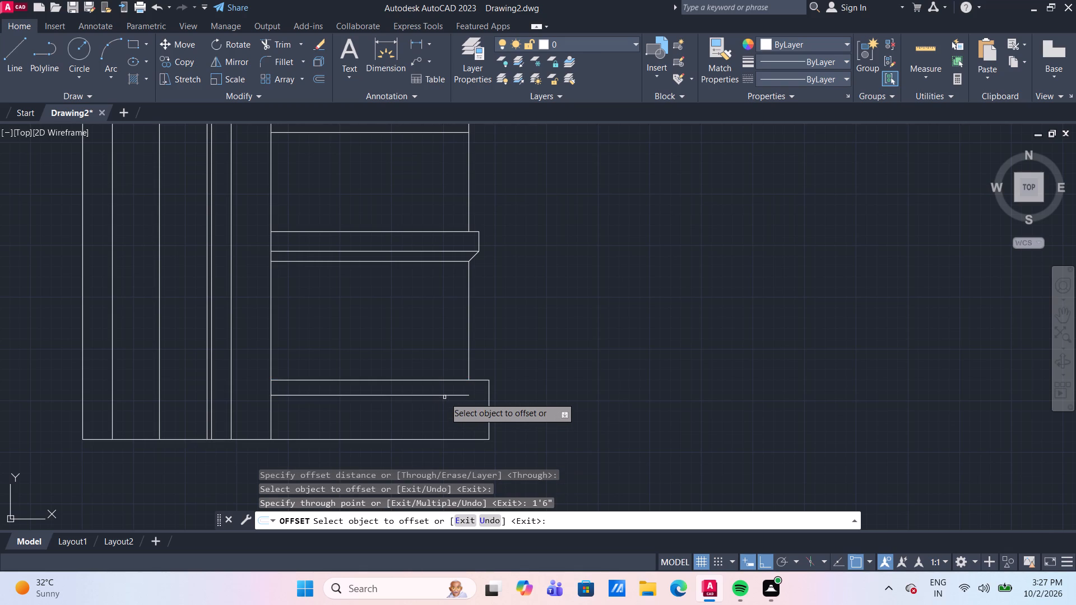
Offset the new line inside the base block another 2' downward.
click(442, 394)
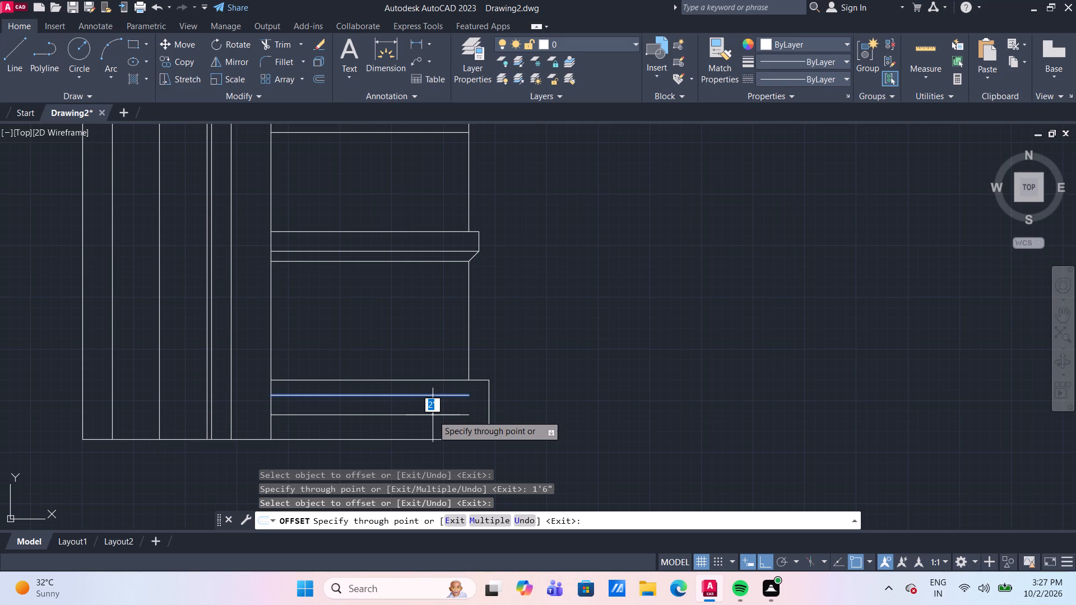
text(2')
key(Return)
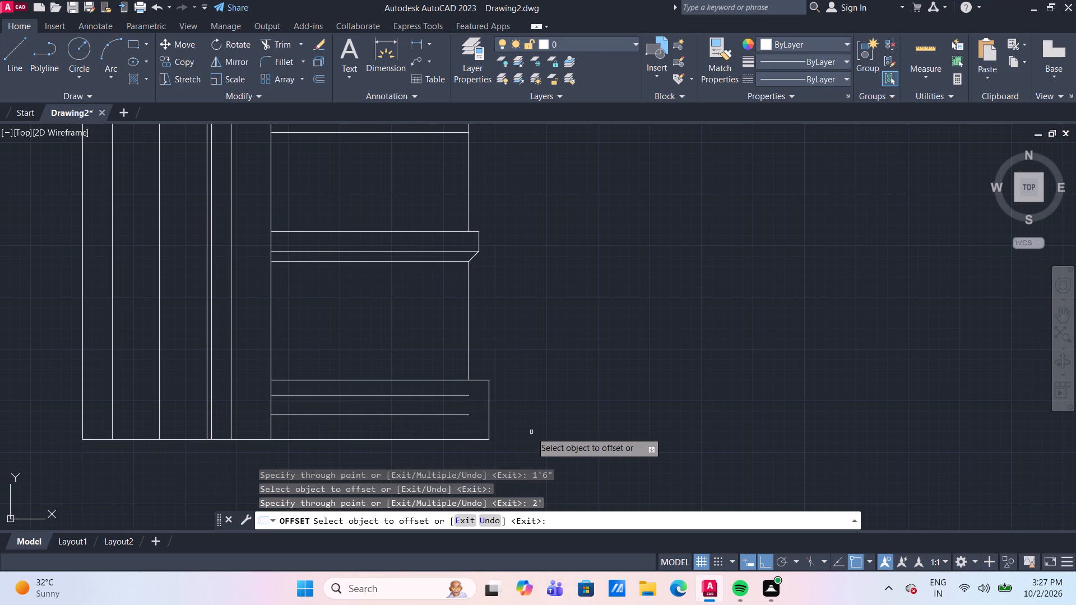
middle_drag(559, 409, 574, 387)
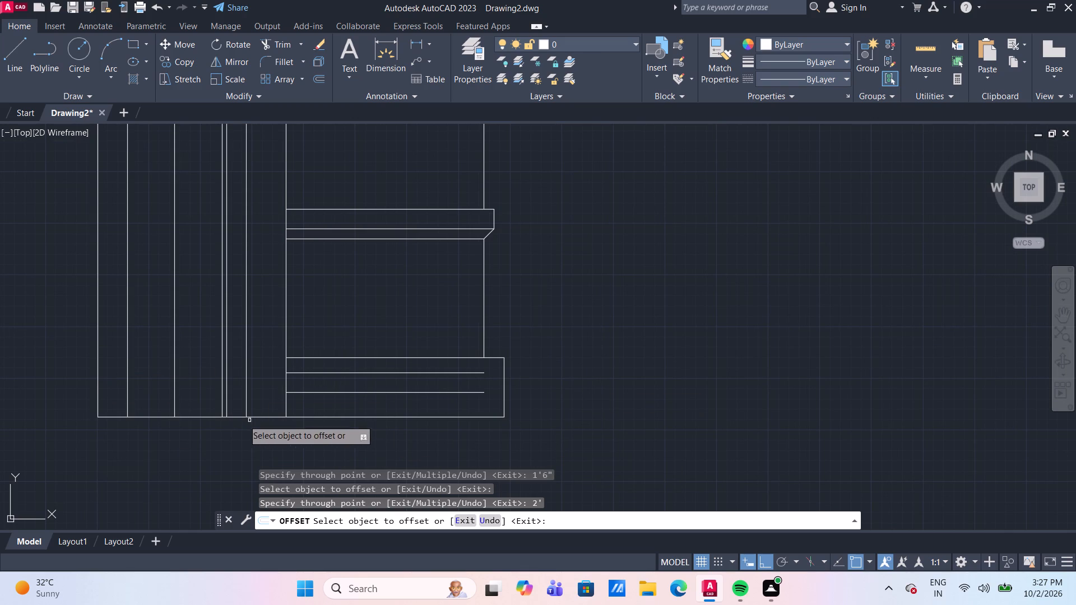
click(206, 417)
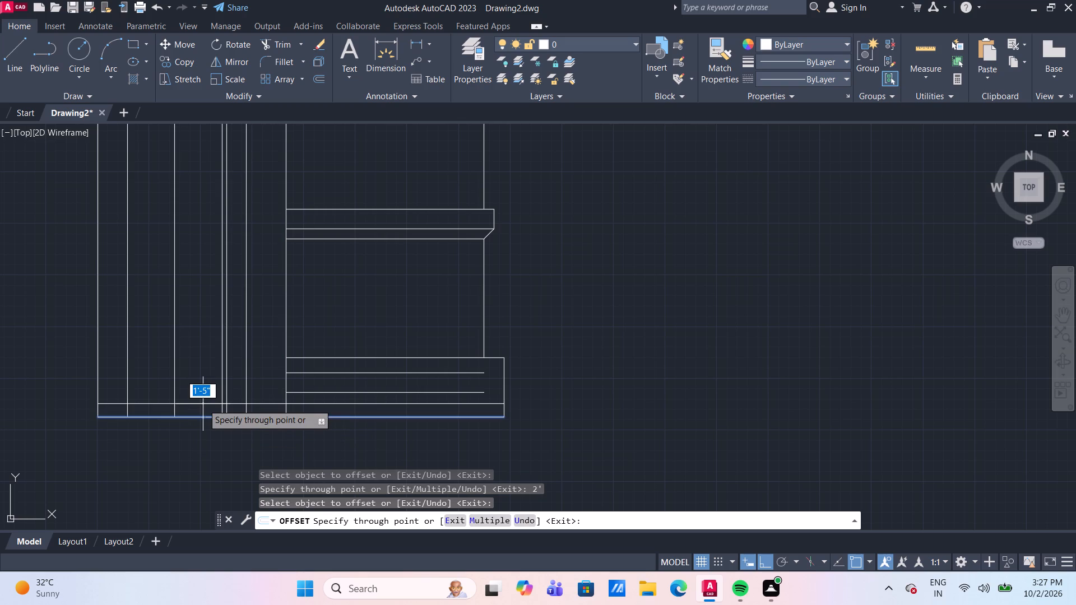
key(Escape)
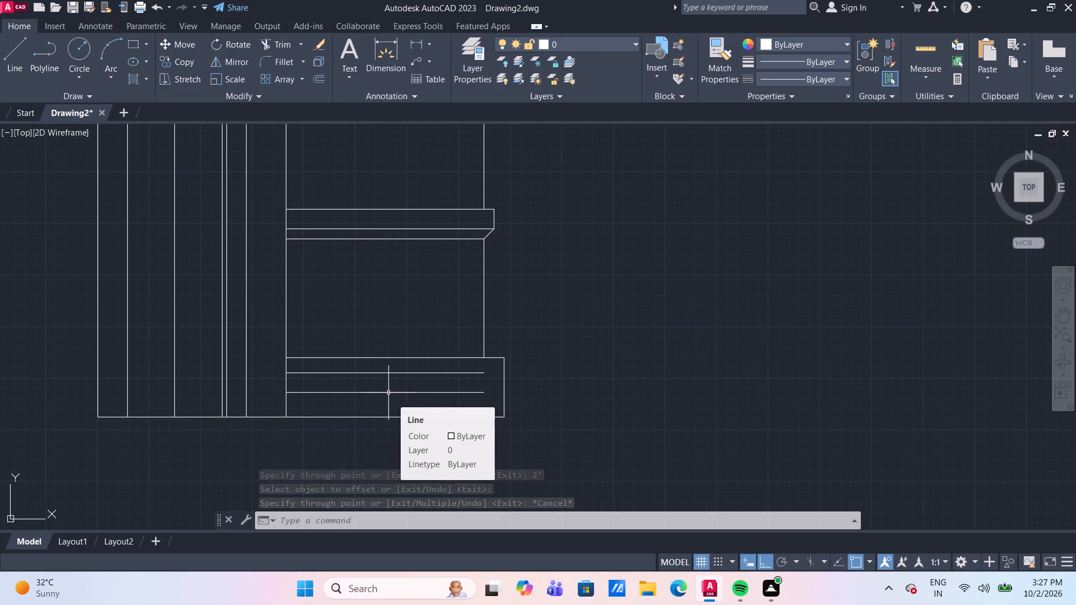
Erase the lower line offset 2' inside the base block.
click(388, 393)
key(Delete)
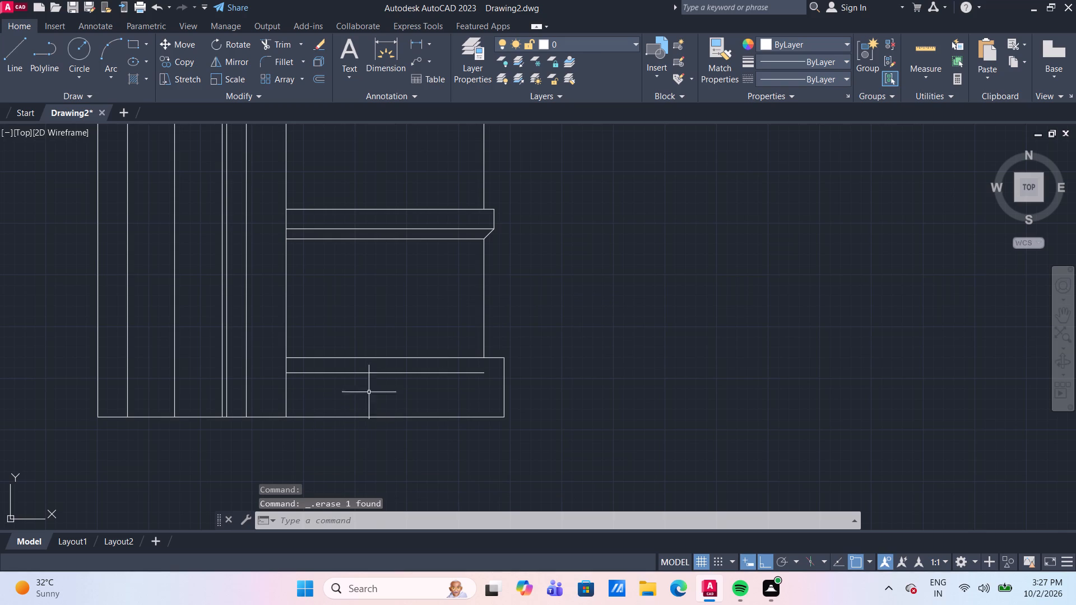
Extend the remaining offset line inside the base block to the block's right edge.
text(EX)
key(Return)
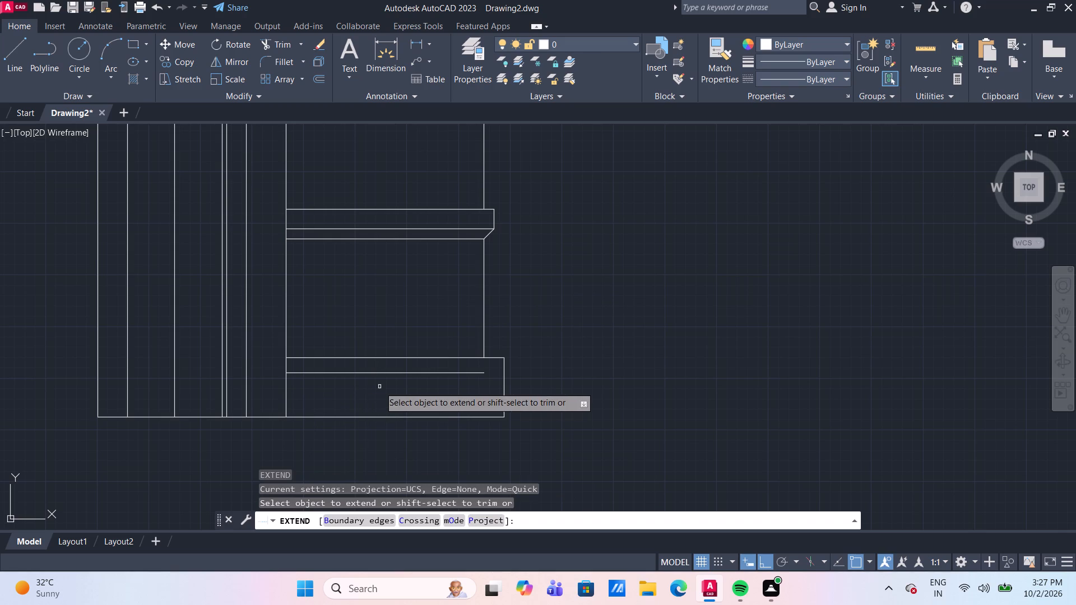
click(451, 374)
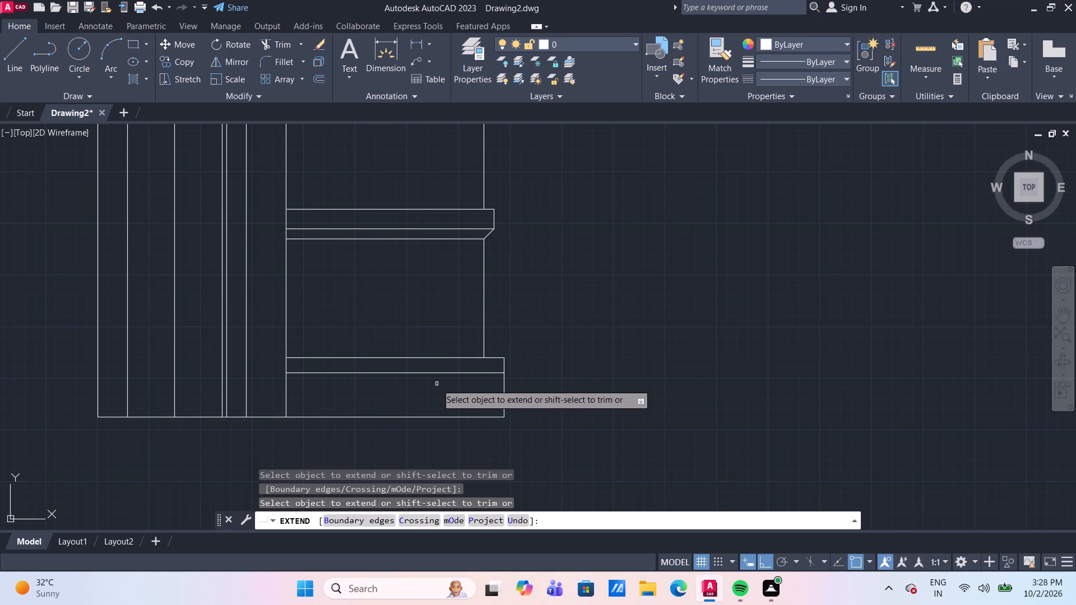
key(Escape)
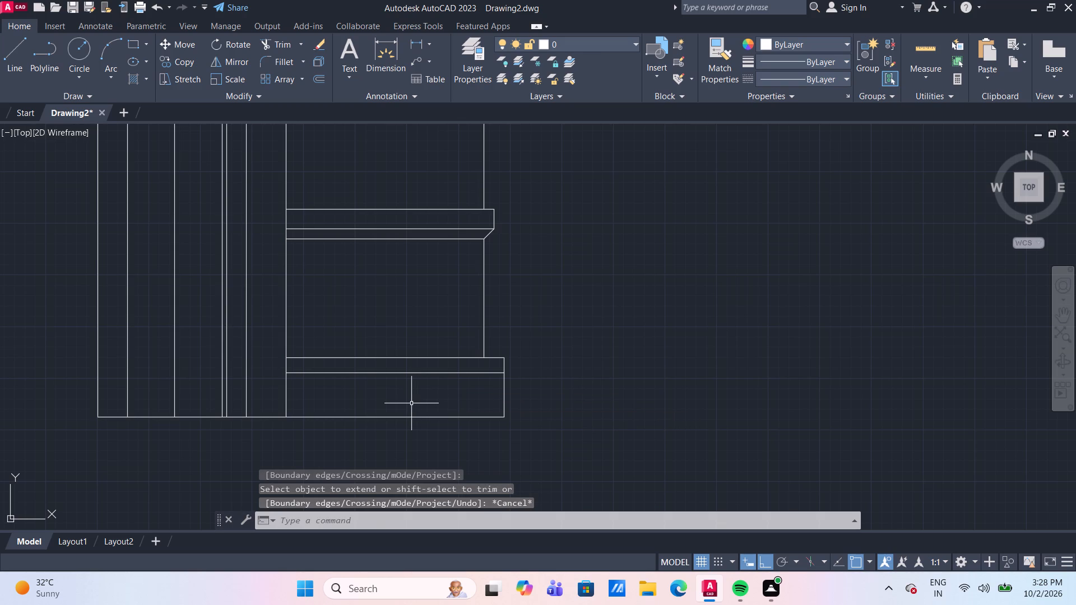
Offset the plan's full-width bottom line 2'6" upward.
key(o)
key(Return)
key(Return)
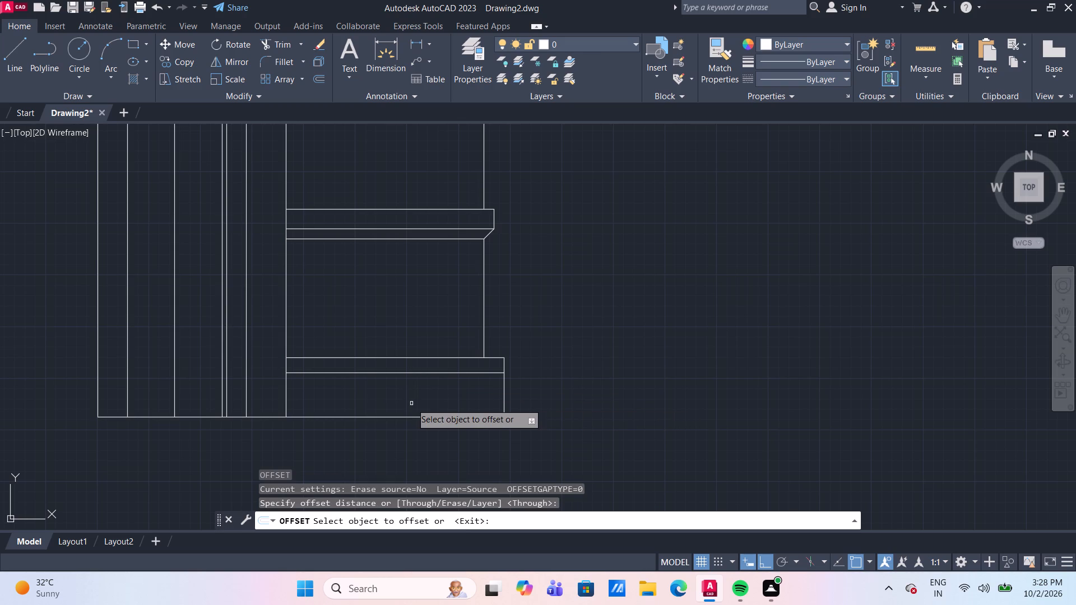
click(398, 417)
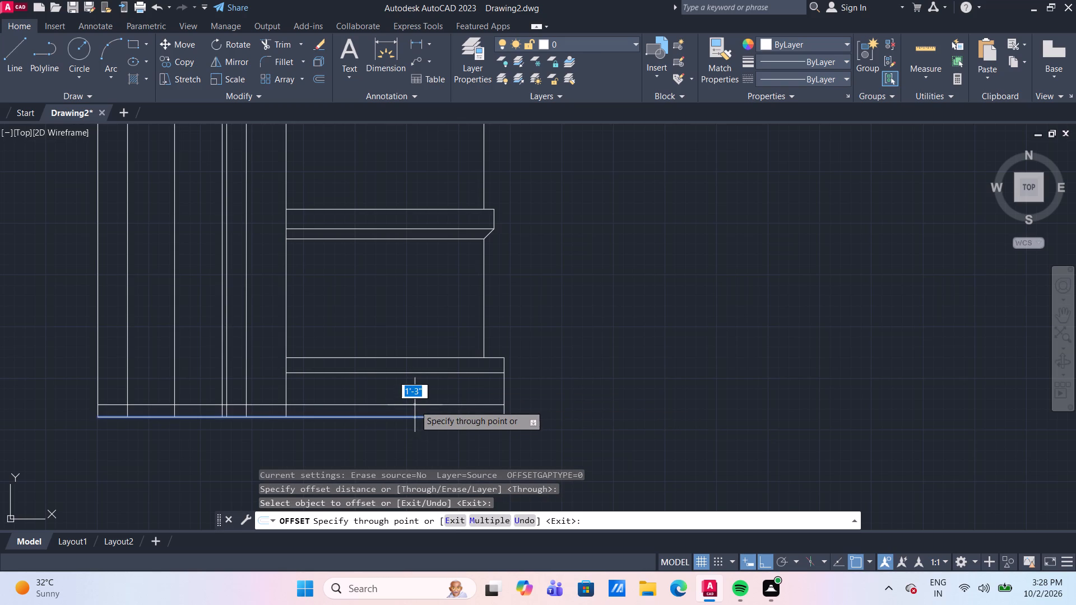
text(2')
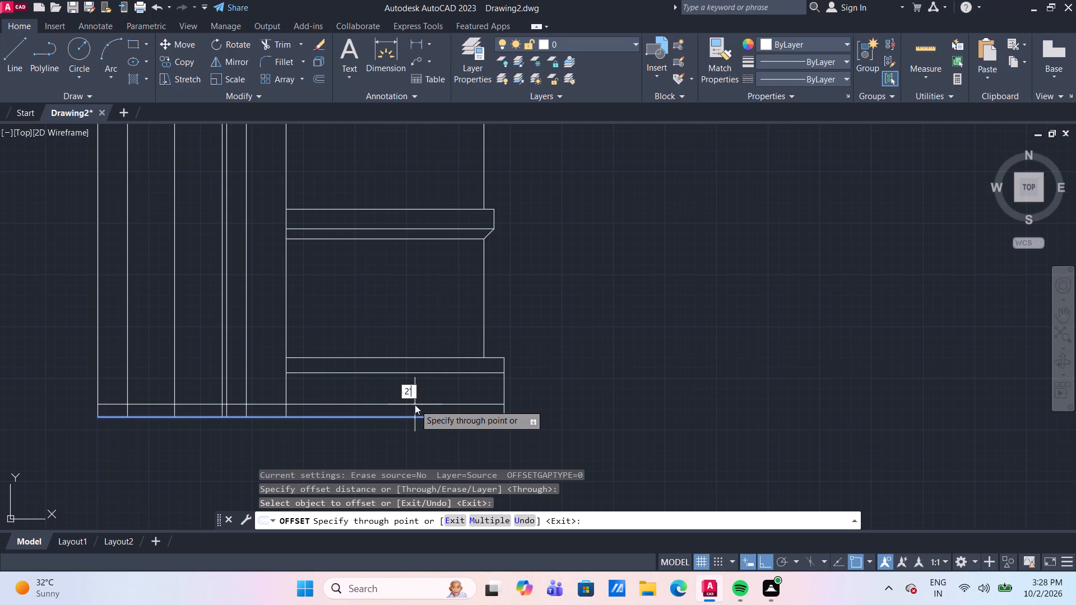
text(6")
key(Return)
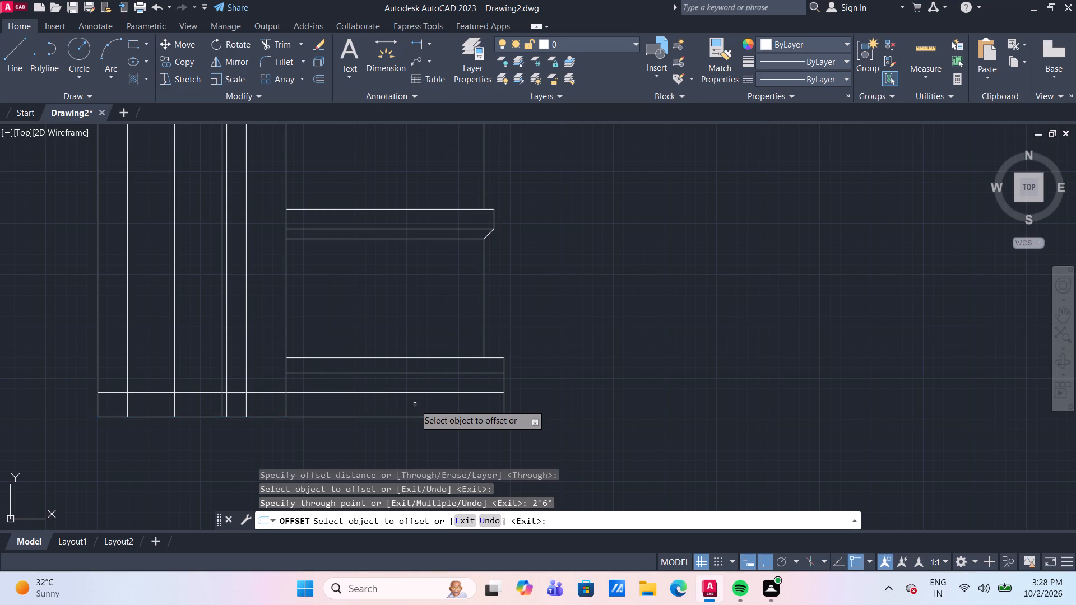
scroll(410, 399, up, 1)
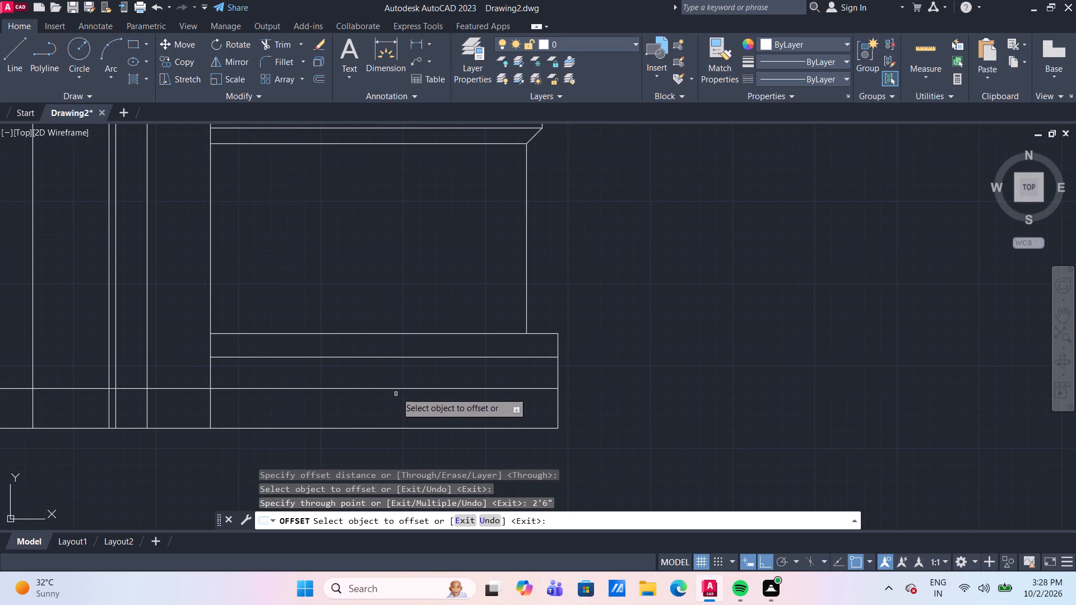
key(Escape)
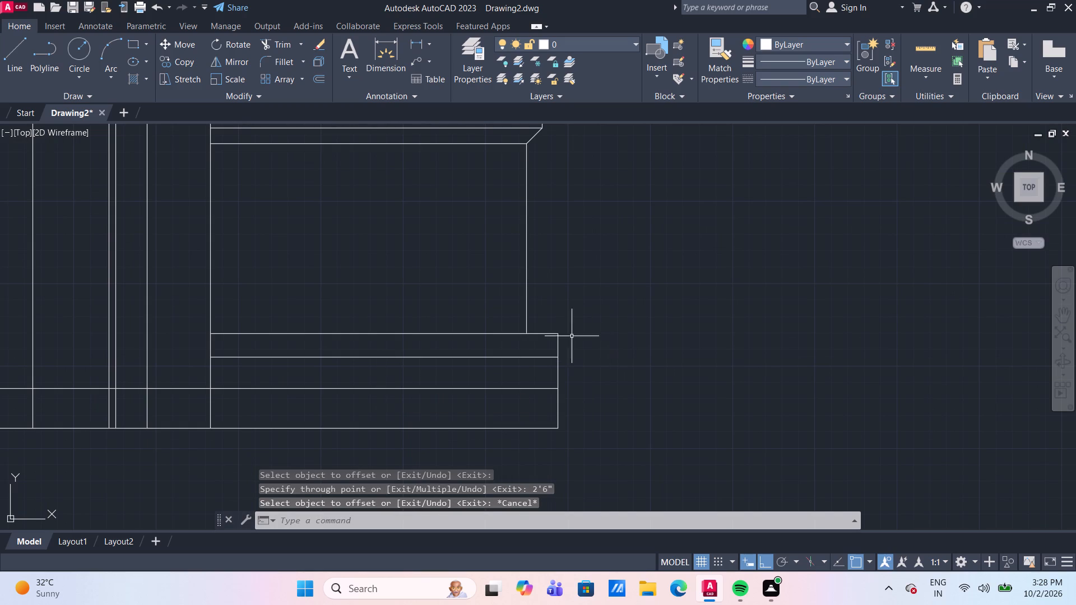
Measure the spacing between the new full-width line and the plan's bottom line inside the base block.
click(931, 53)
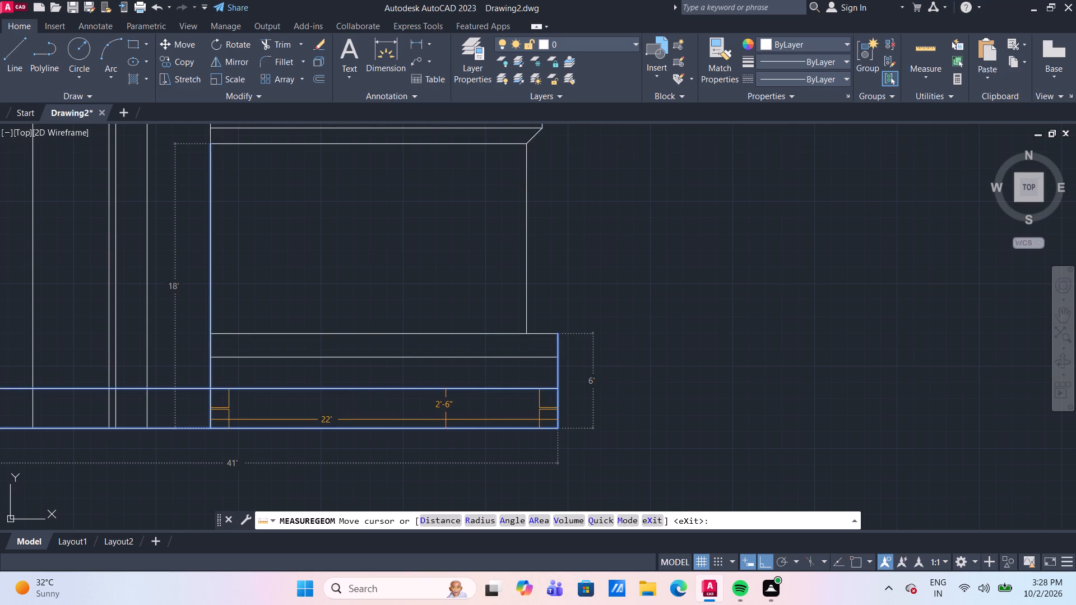
key(Escape)
Measure the width of the vertical strip directly left of the base block.
scroll(167, 443, down, 2)
scroll(151, 460, up, 1)
middle_drag(118, 437, 144, 433)
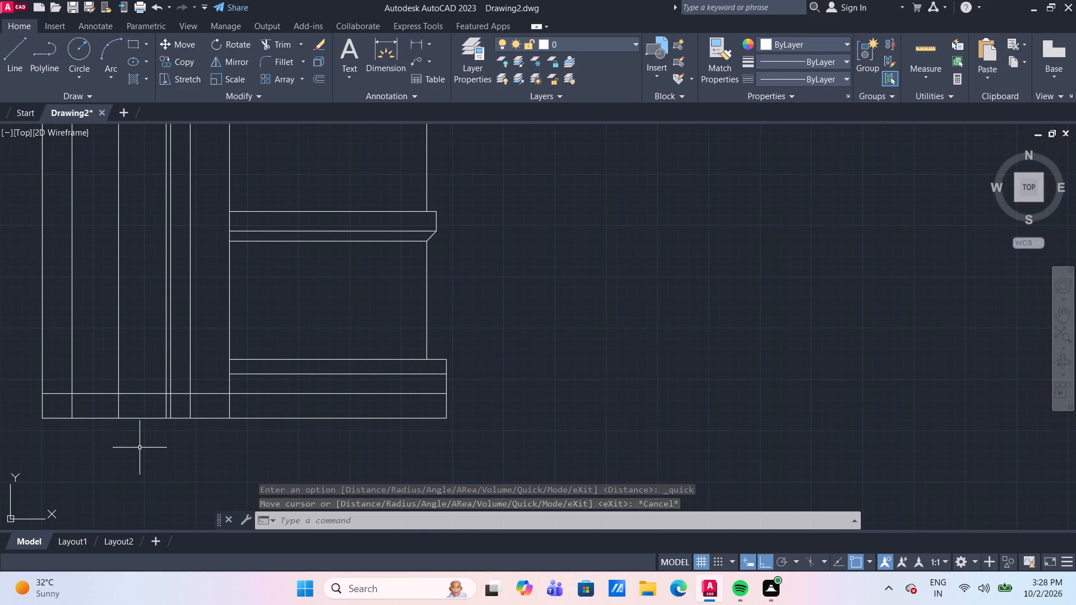
scroll(139, 448, up, 1)
middle_drag(175, 440, 195, 440)
scroll(195, 439, down, 1)
scroll(239, 451, down, 1)
middle_drag(248, 452, 263, 414)
scroll(285, 392, up, 2)
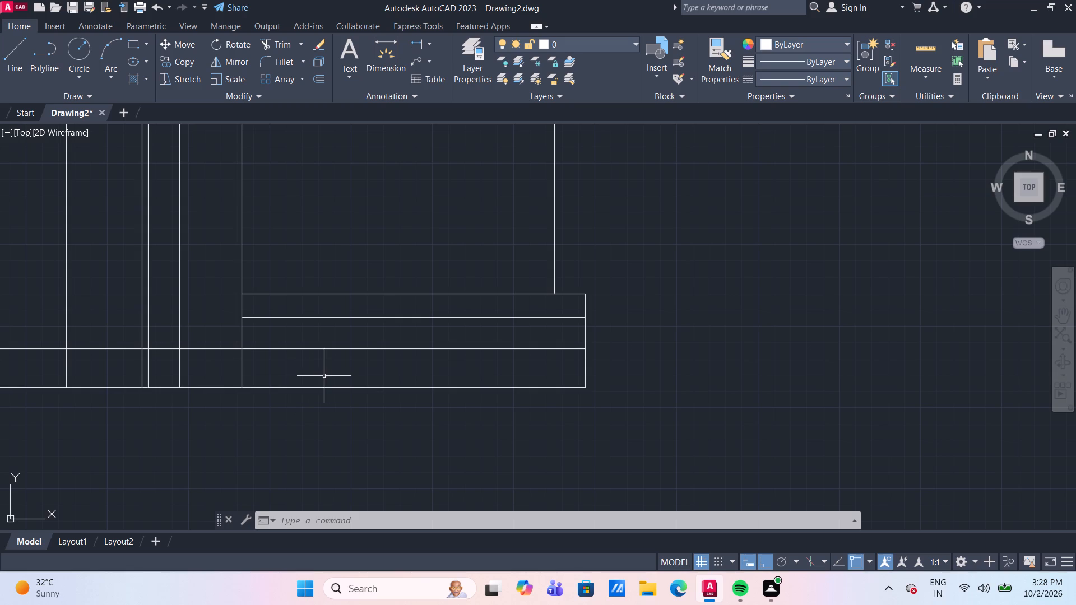
middle_drag(330, 376, 386, 368)
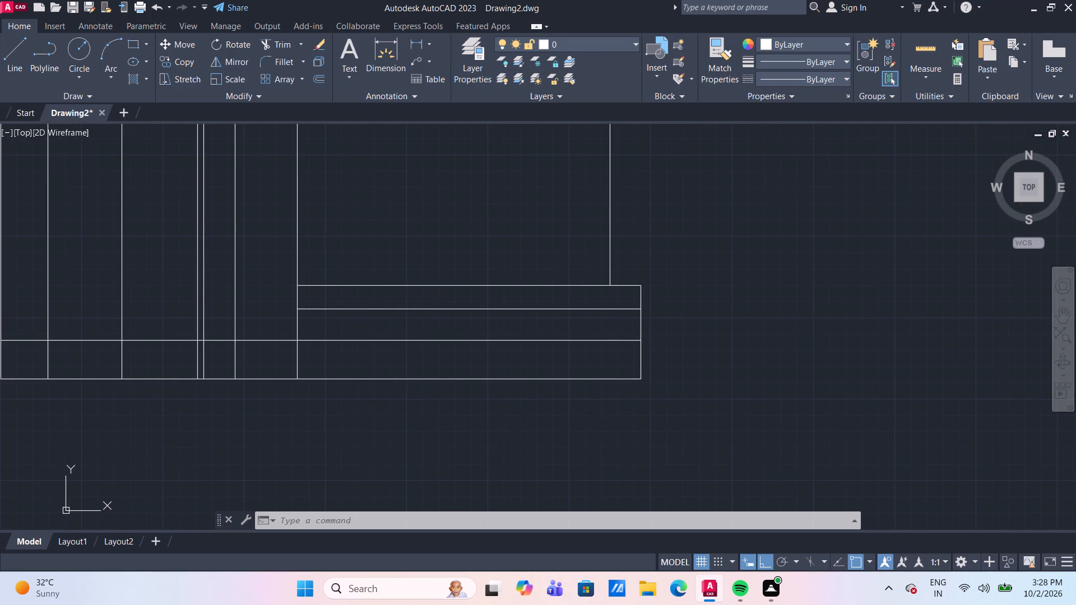
scroll(386, 368, down, 1)
scroll(308, 324, up, 3)
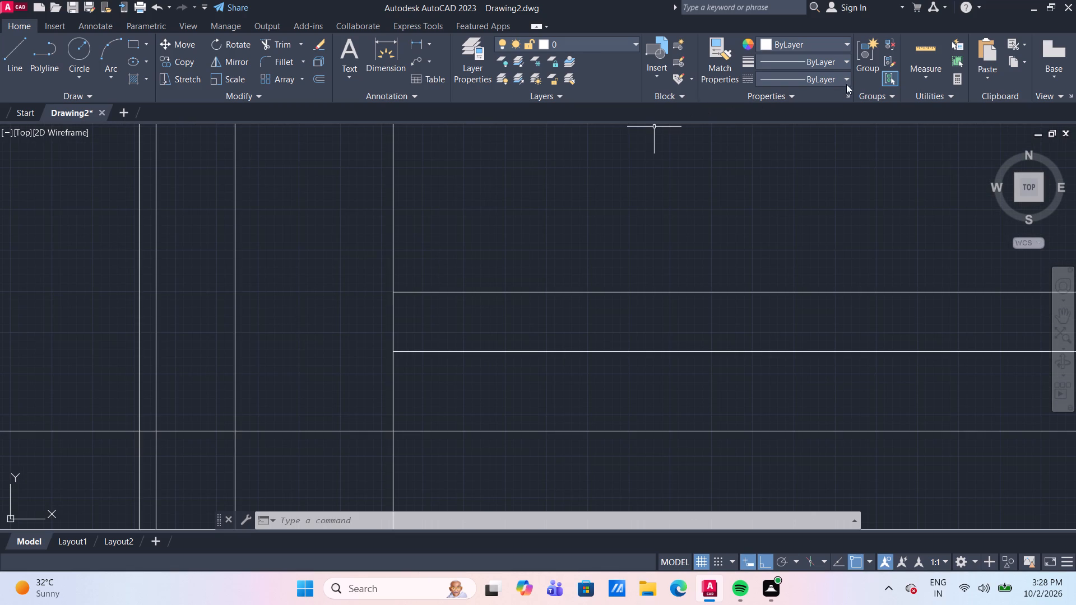
click(925, 55)
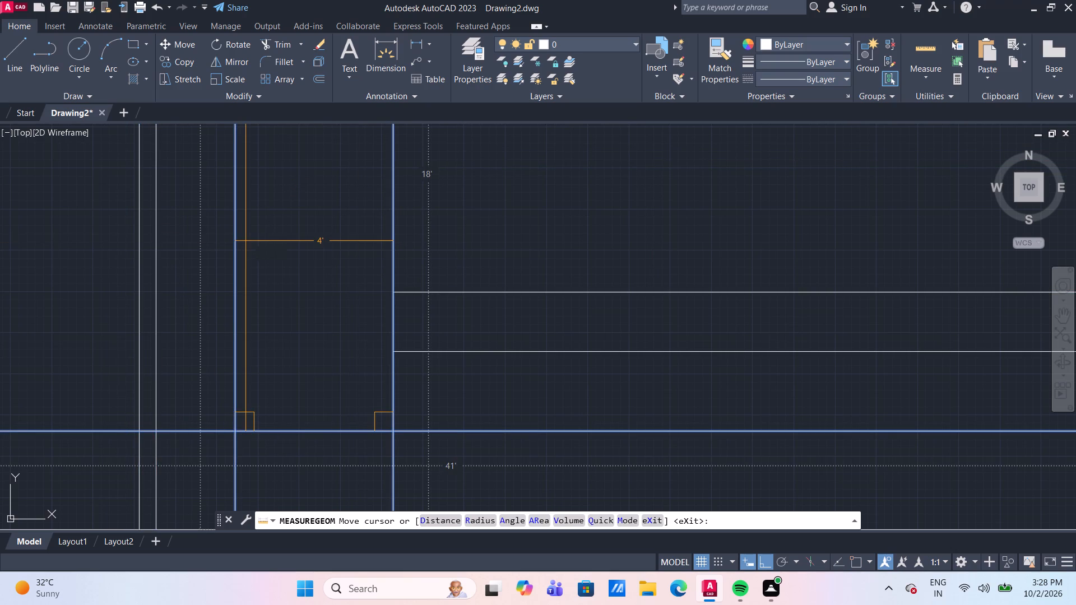
scroll(242, 244, down, 3)
key(Escape)
Offset the full-width horizontal line nearest the plan's bottom 4" downward.
scroll(251, 274, up, 3)
scroll(249, 275, down, 2)
middle_drag(247, 274, 240, 274)
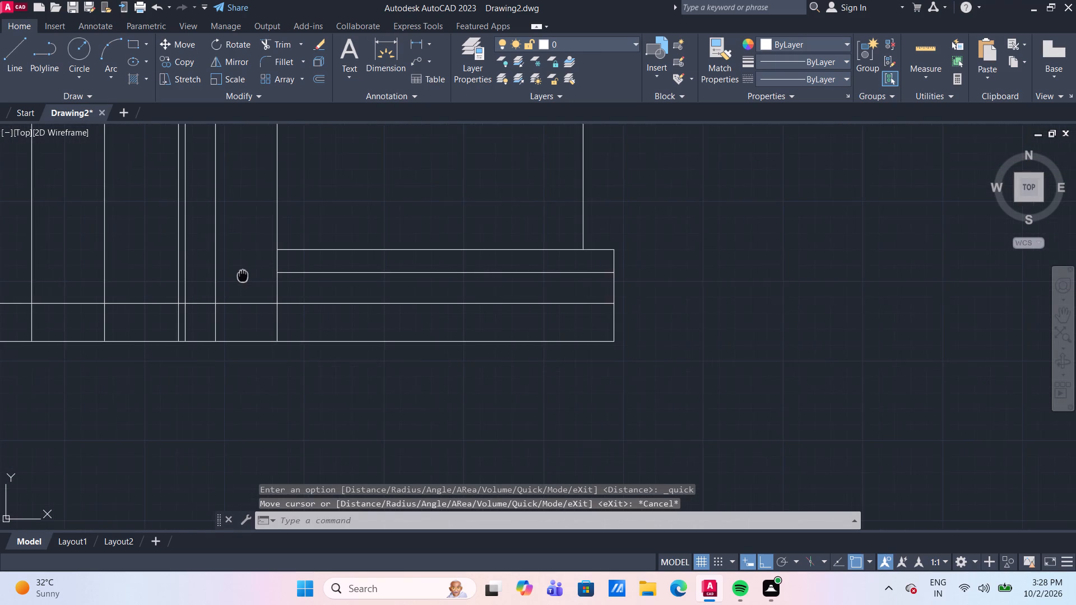
middle_drag(240, 274, 241, 276)
scroll(241, 276, down, 1)
key(o)
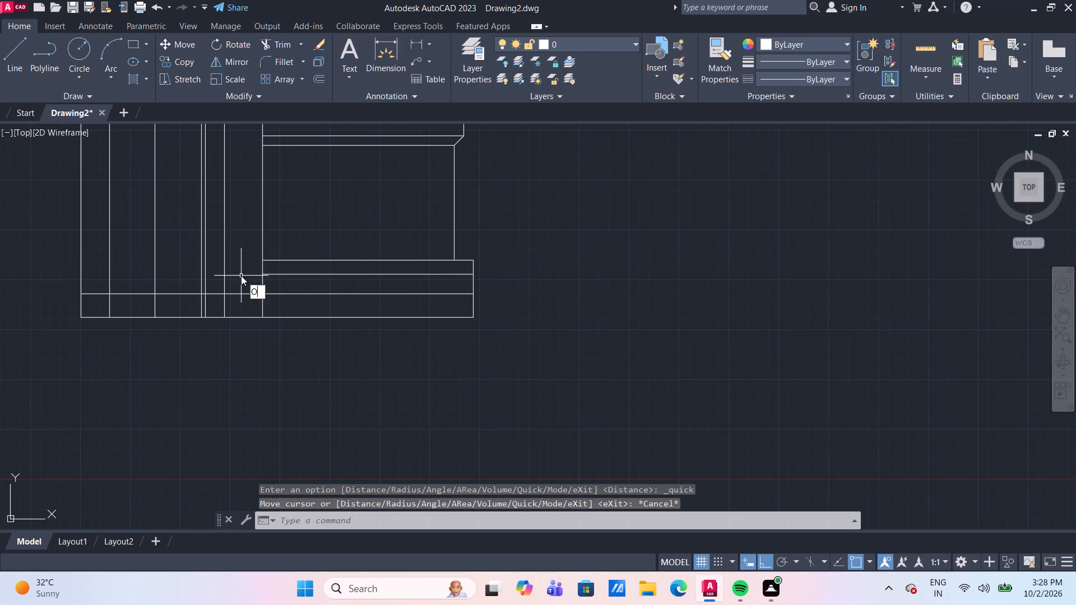
key(Return)
key(Return)
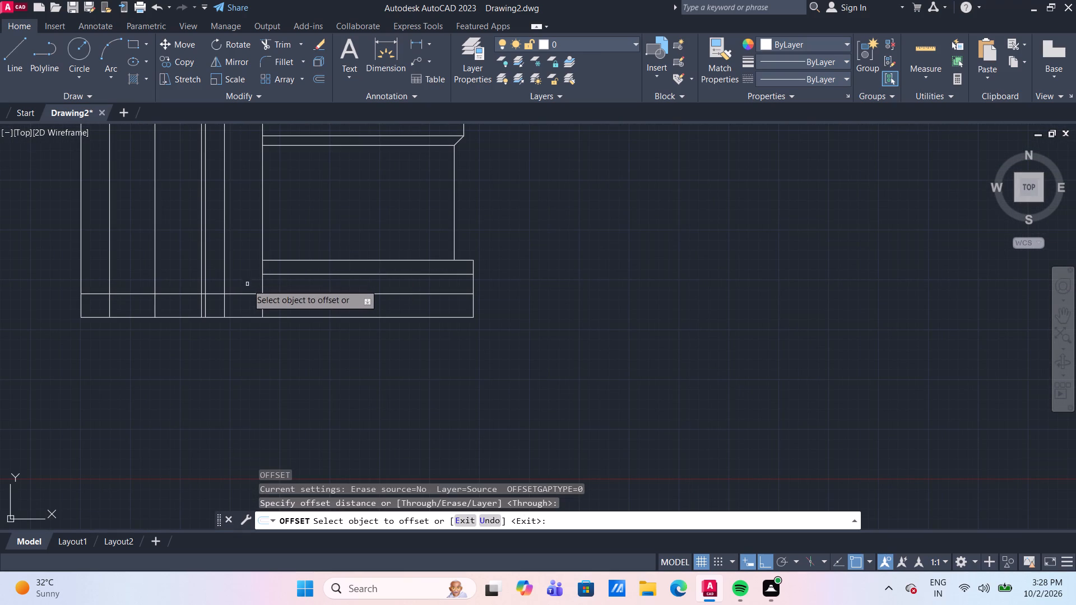
click(248, 294)
scroll(251, 302, up, 1)
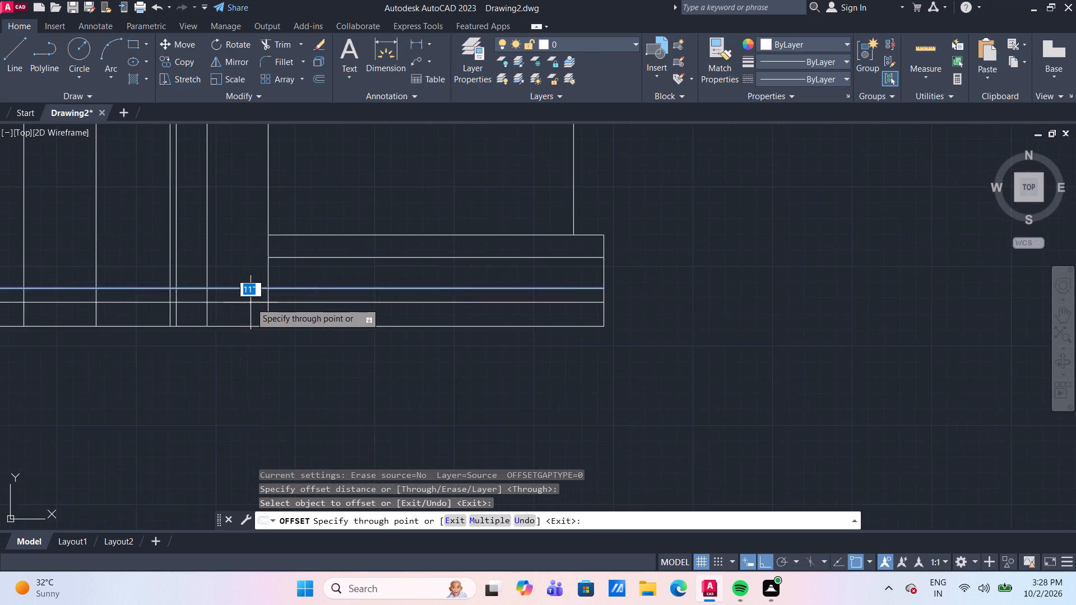
scroll(251, 302, up, 1)
text(4")
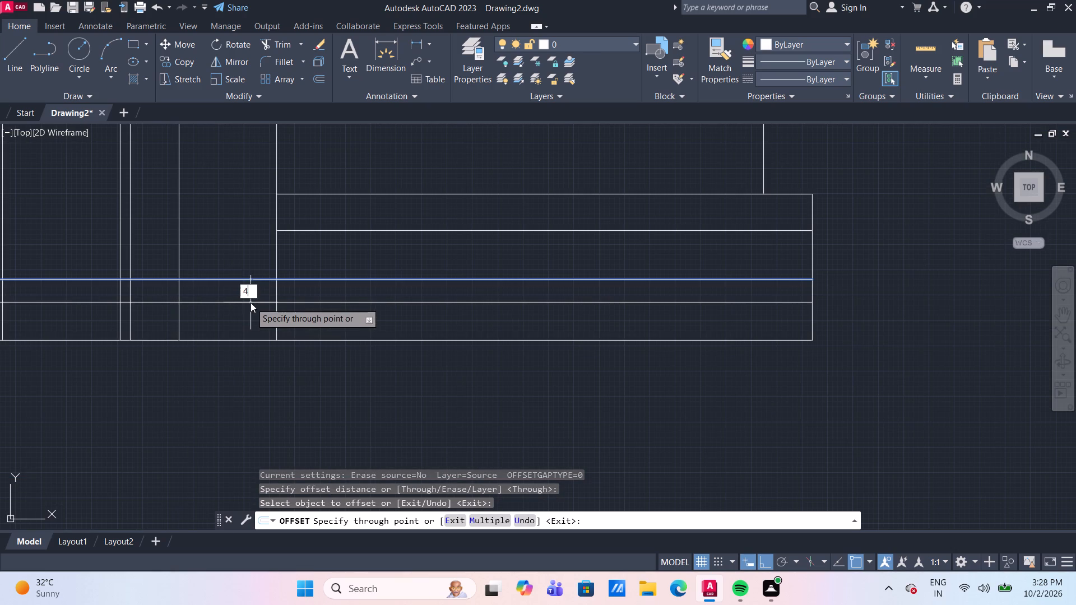
key(Return)
scroll(251, 302, down, 3)
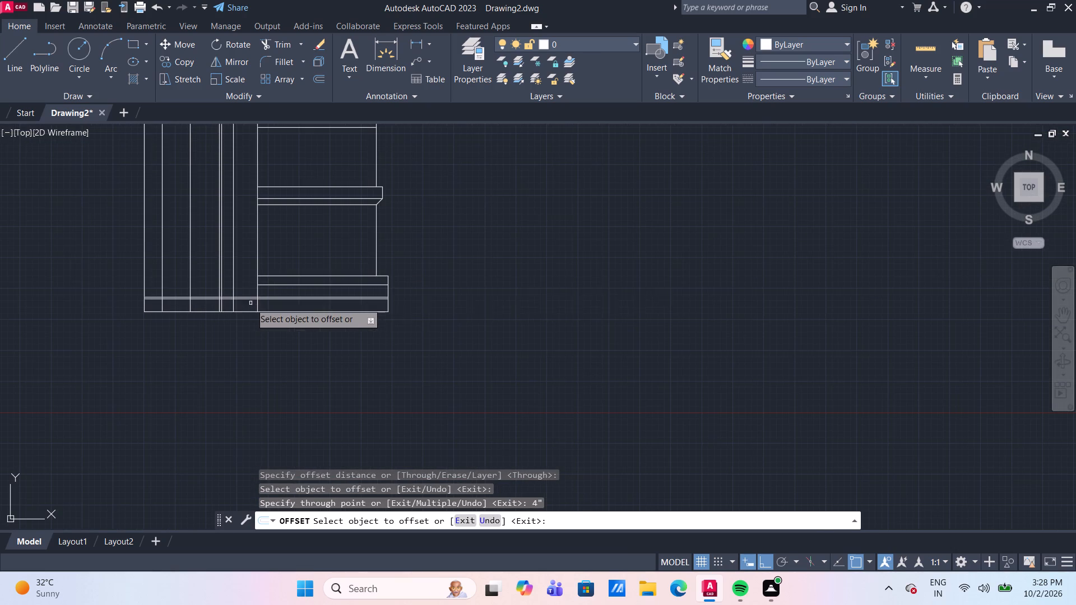
key(Escape)
Trim the five interior vertical lines left of the base block below the new offset line.
scroll(308, 273, up, 1)
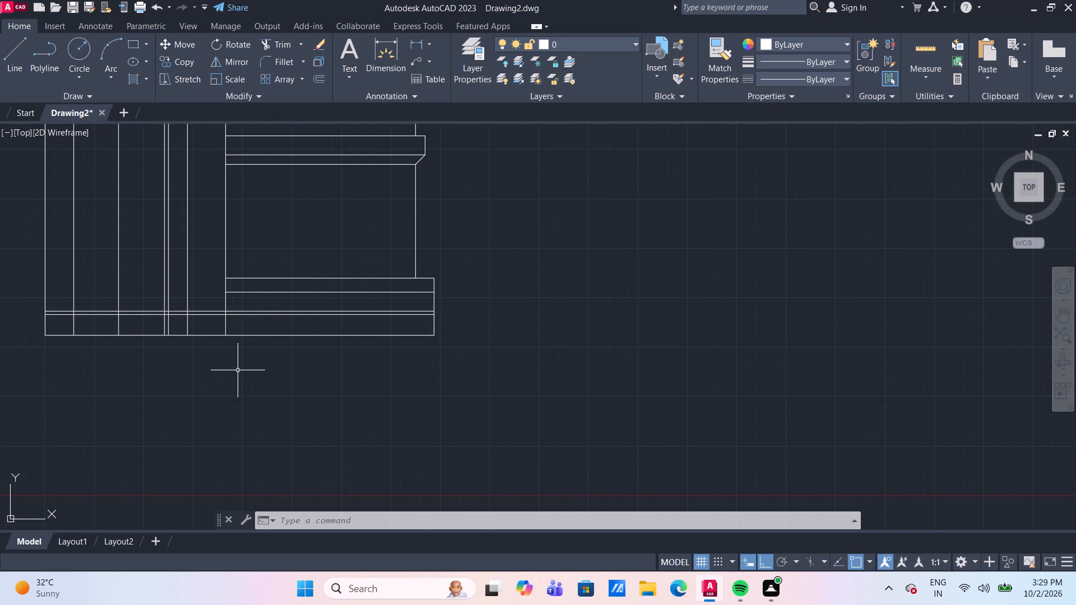
middle_drag(156, 319, 173, 325)
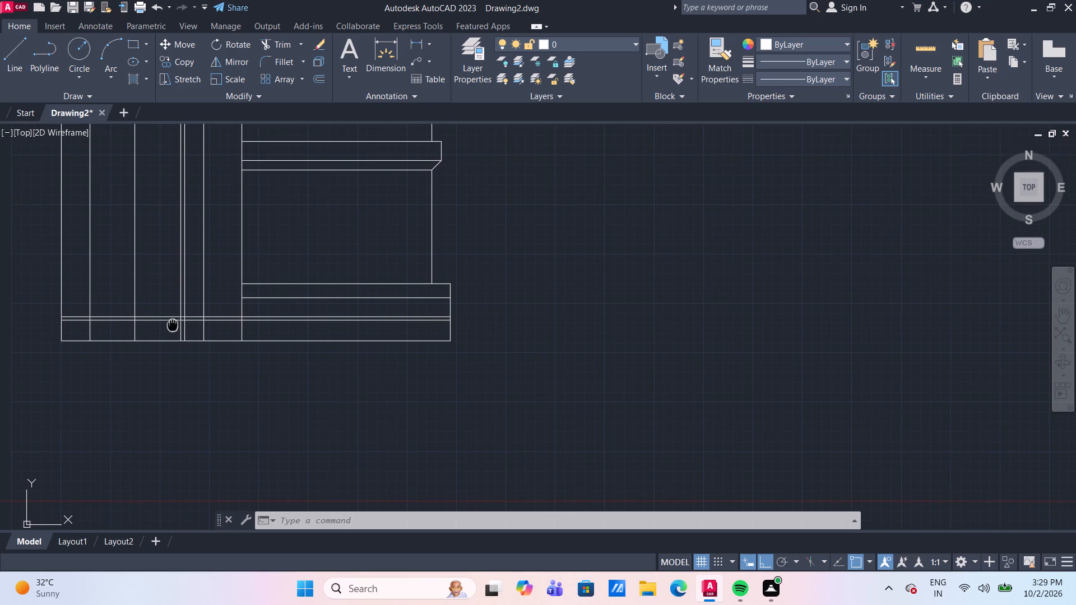
middle_drag(173, 325, 166, 326)
scroll(166, 326, down, 2)
middle_drag(160, 355, 163, 356)
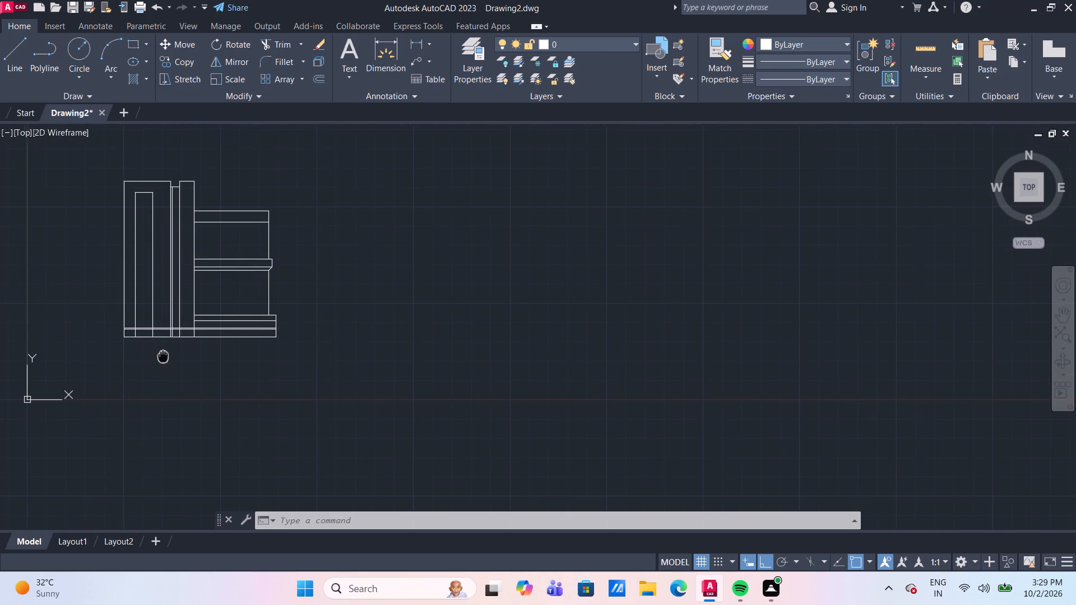
middle_drag(163, 356, 173, 366)
scroll(128, 342, up, 3)
text(TR)
key(Return)
click(180, 355)
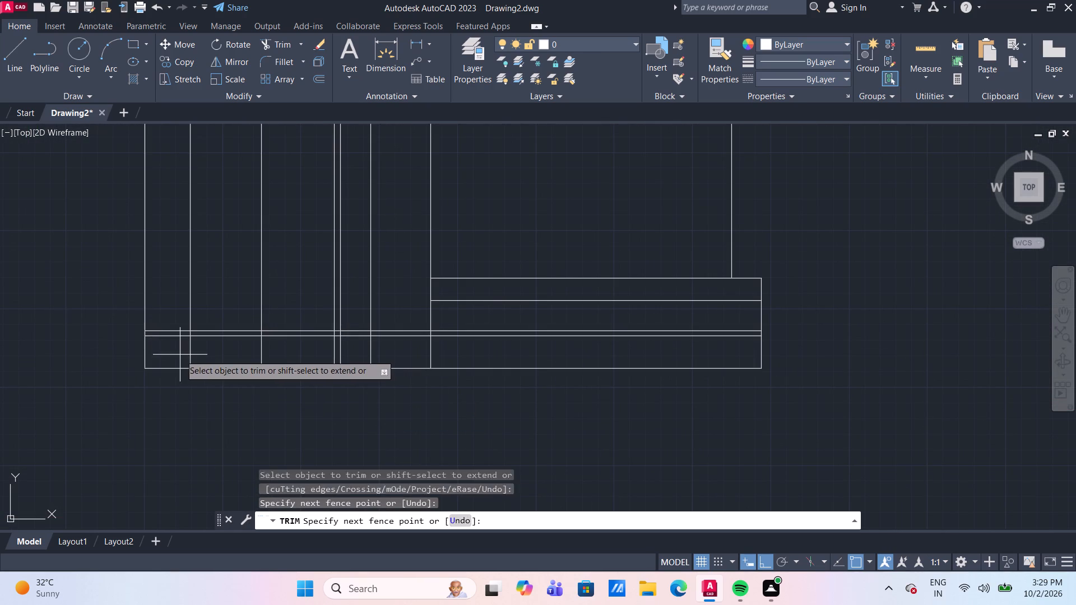
click(400, 351)
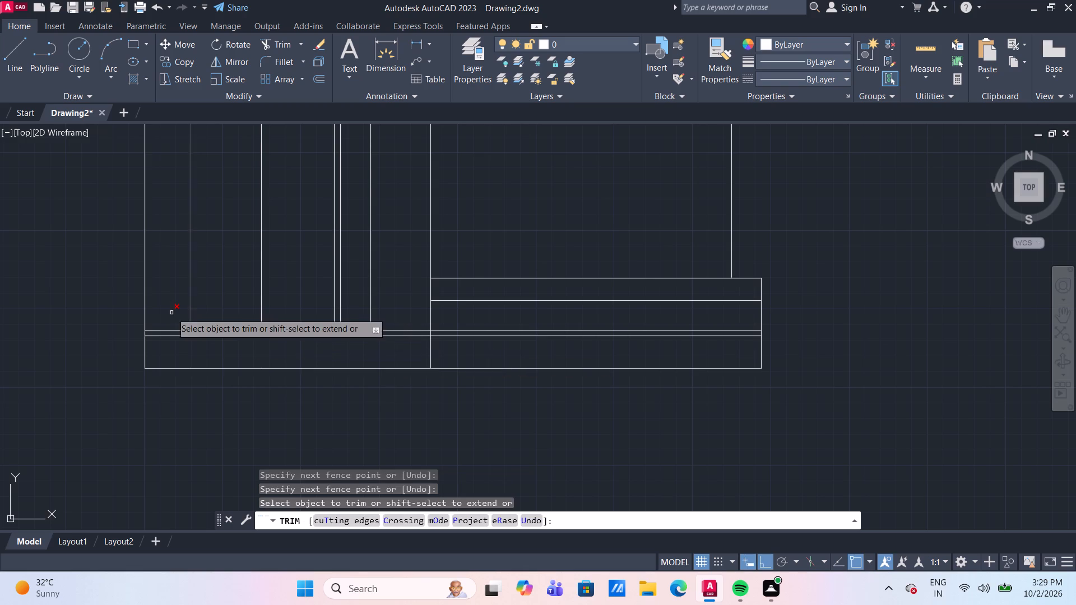
Trim the same five vertical lines out of the 4" gap between the two full-width lines.
scroll(197, 348, up, 2)
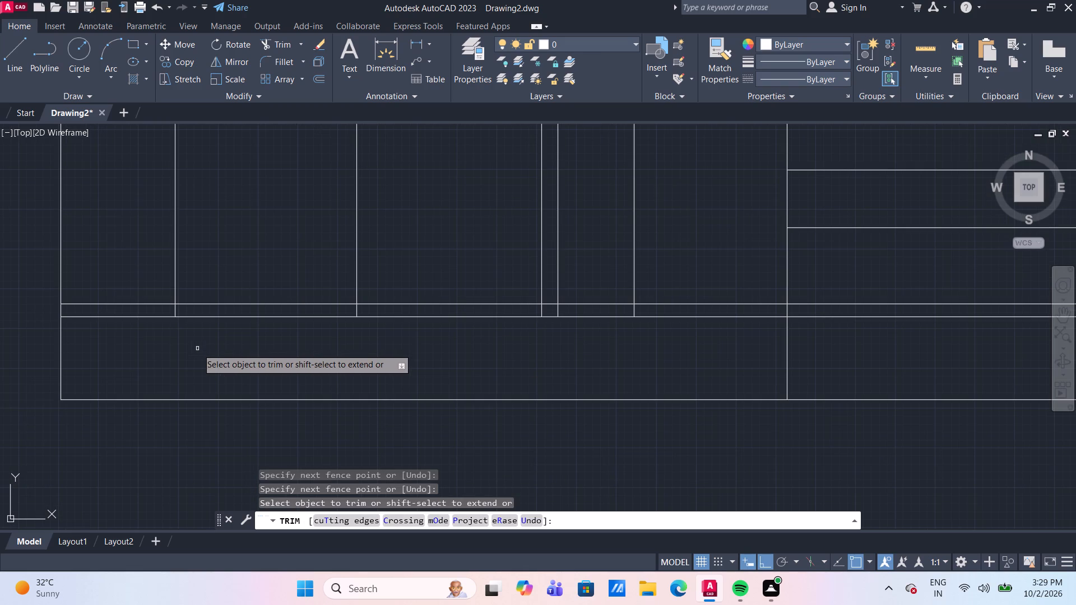
click(156, 310)
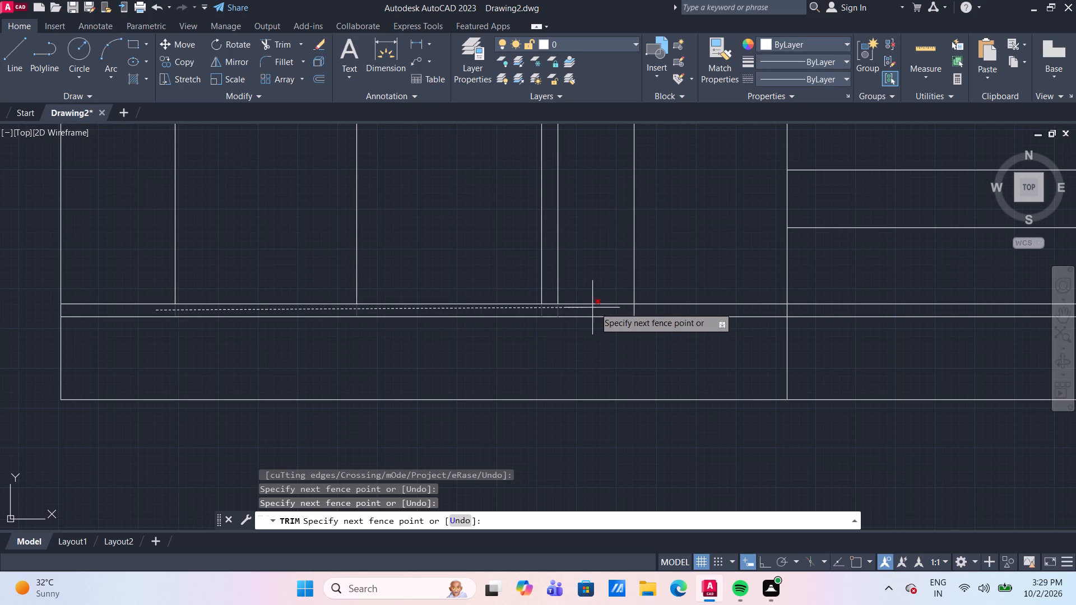
click(686, 311)
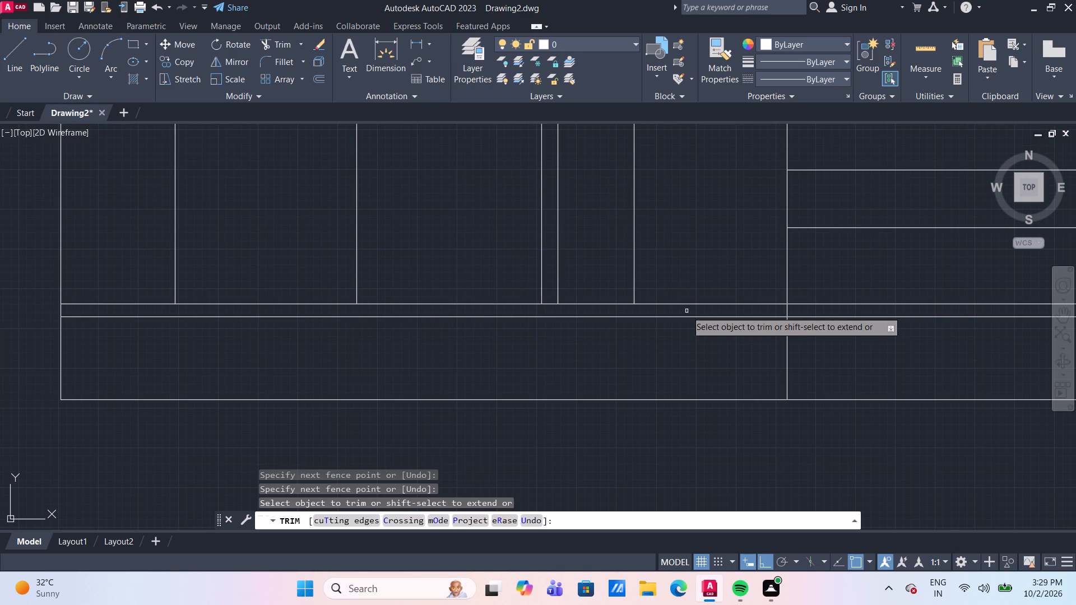
scroll(668, 315, down, 2)
middle_drag(617, 341, 468, 349)
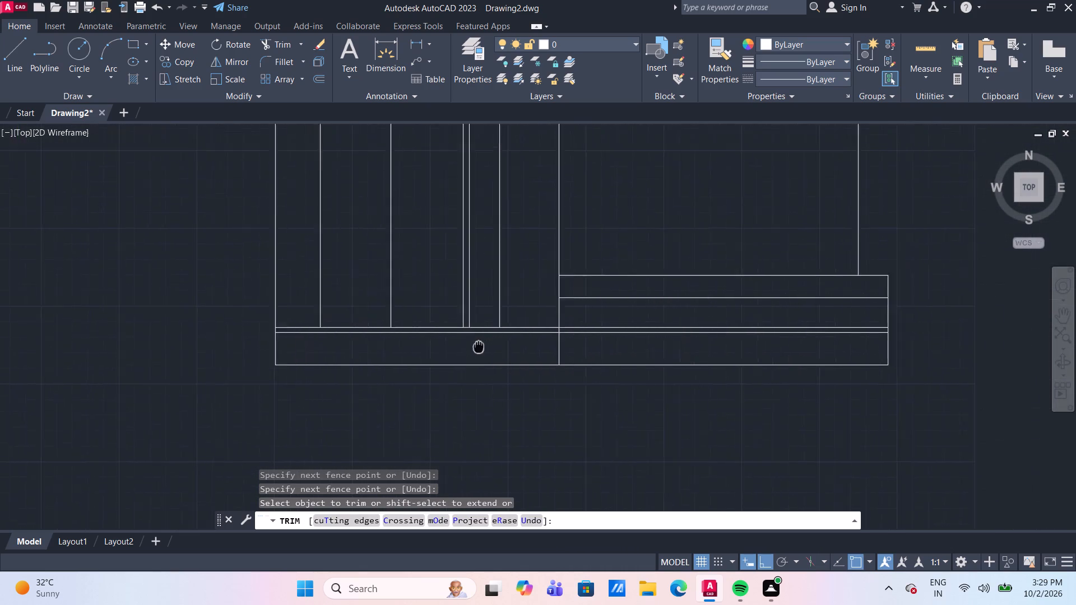
middle_drag(468, 349, 464, 349)
scroll(524, 353, up, 1)
middle_drag(523, 353, 482, 361)
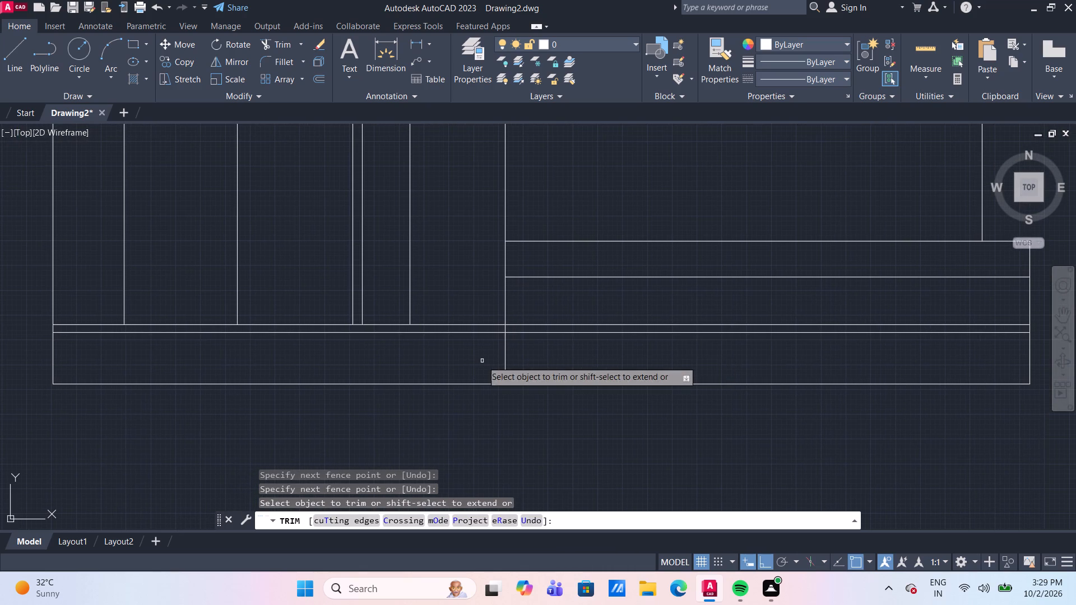
key(Escape)
Trim off the part of the base block's left edge below the lower full-width line.
scroll(485, 357, up, 2)
middle_drag(487, 357, 456, 364)
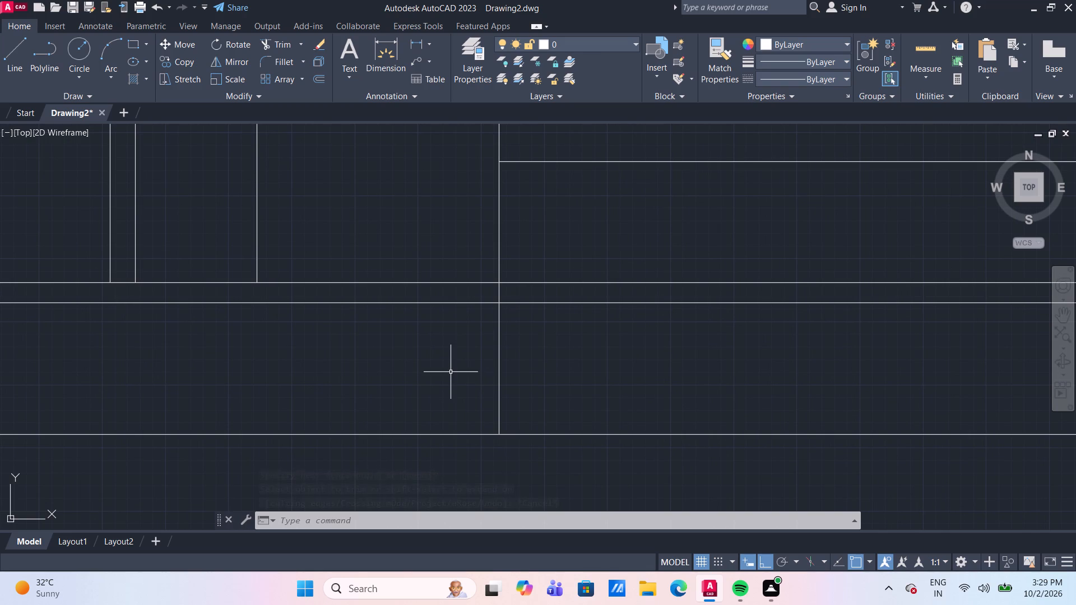
text(TR)
key(Return)
click(499, 343)
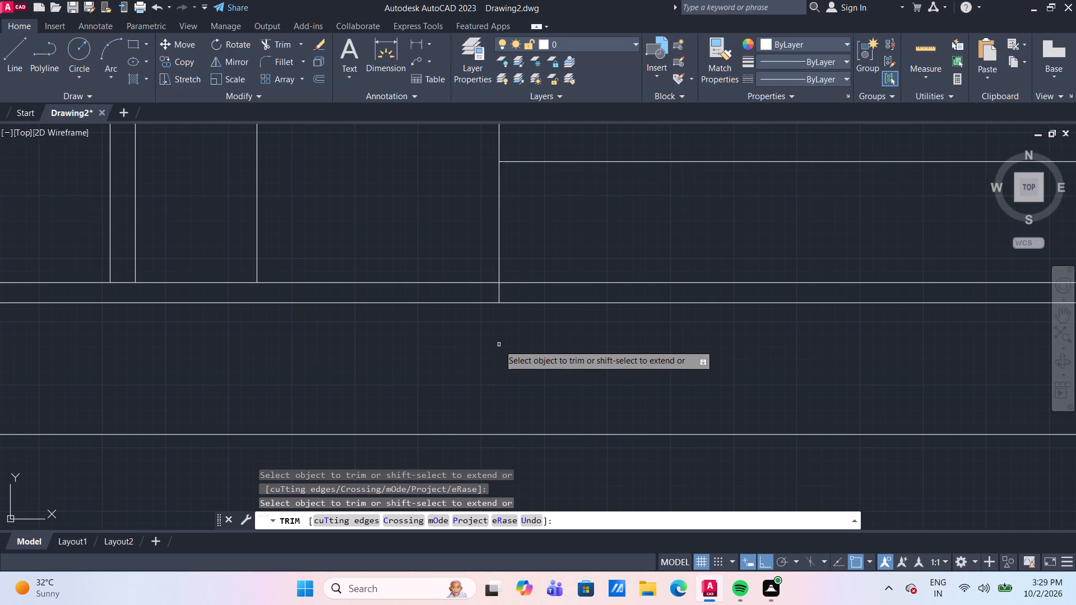
key(Escape)
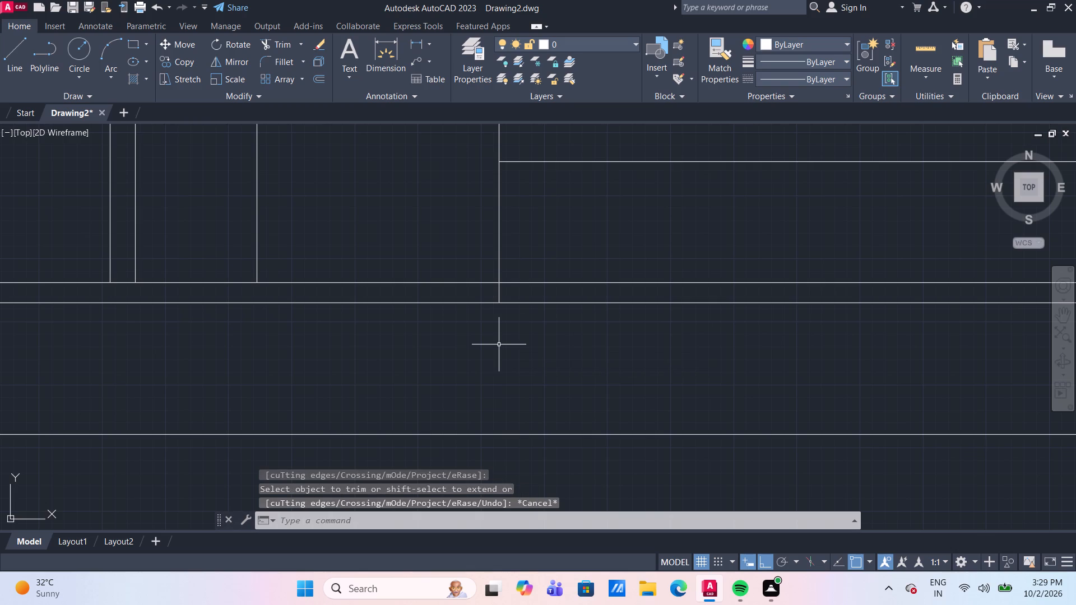
Draw a vertical line slightly left of the trimmed edge, from the lower full-width line to the plan's bottom line.
key(l)
key(Return)
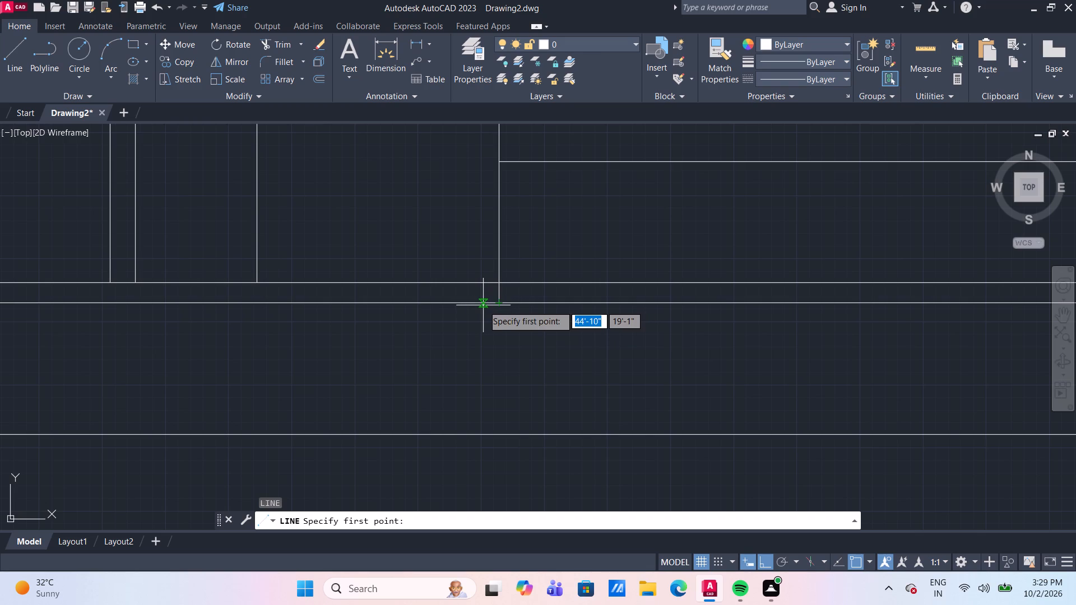
click(485, 305)
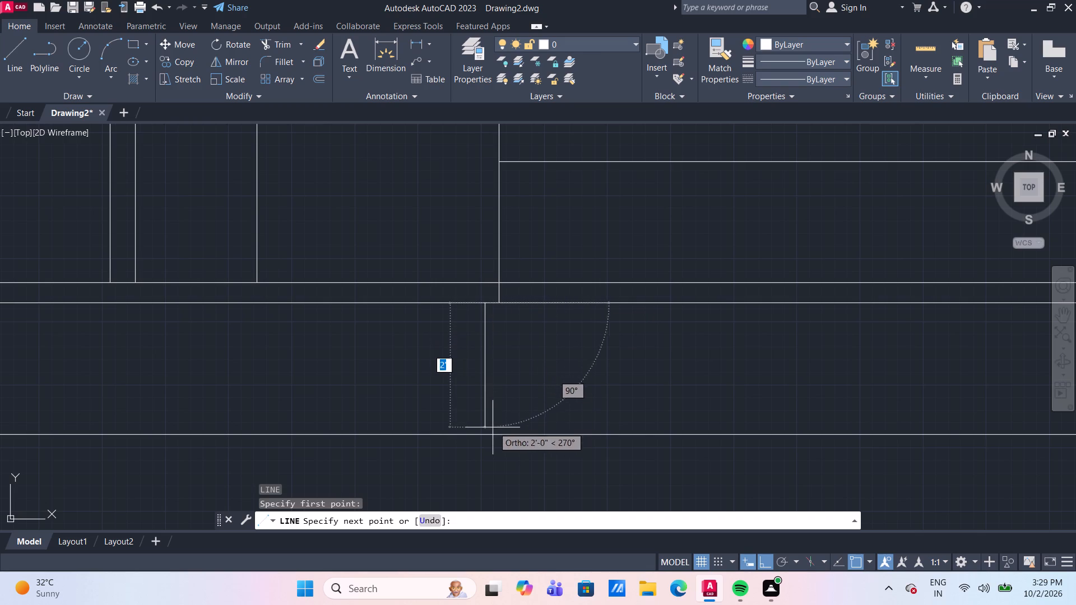
click(484, 431)
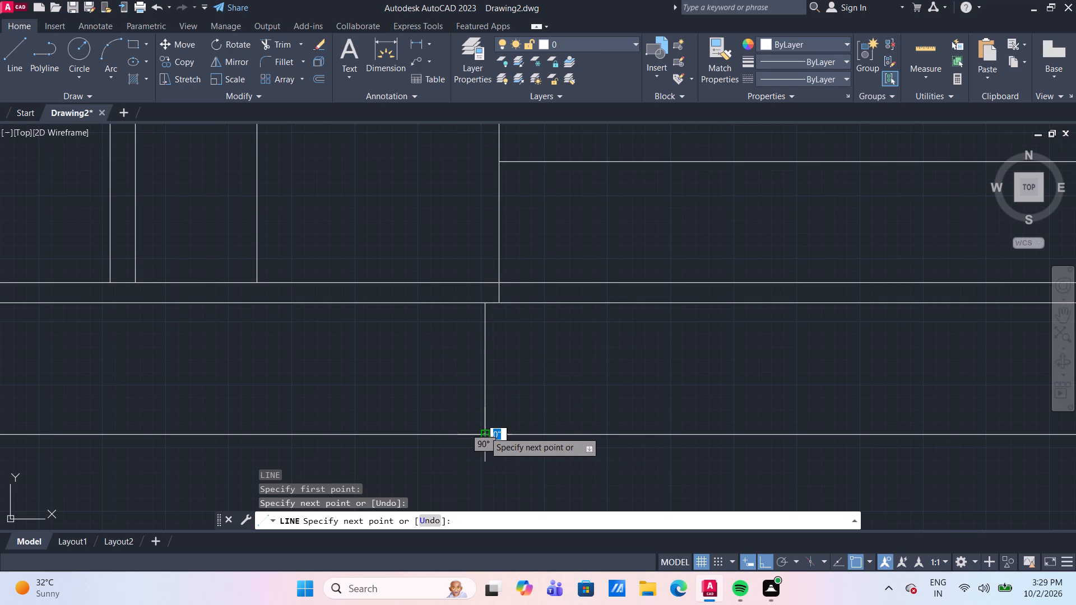
key(Escape)
Examine the horizontal strips of the base block and the bottom strip's new divider.
scroll(620, 383, down, 3)
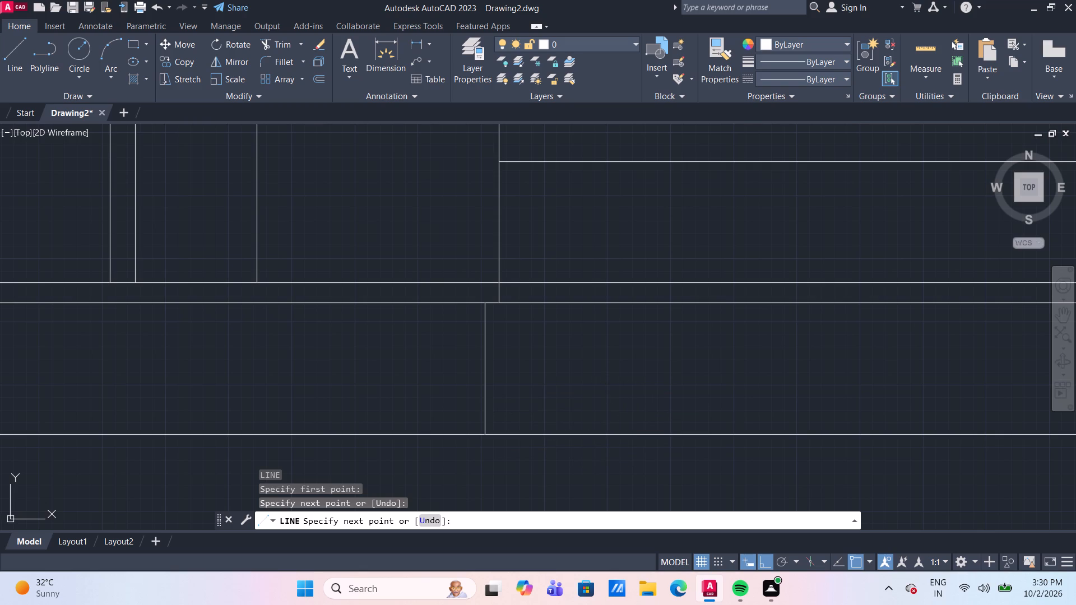
scroll(707, 394, down, 1)
scroll(610, 312, down, 1)
scroll(979, 91, down, 3)
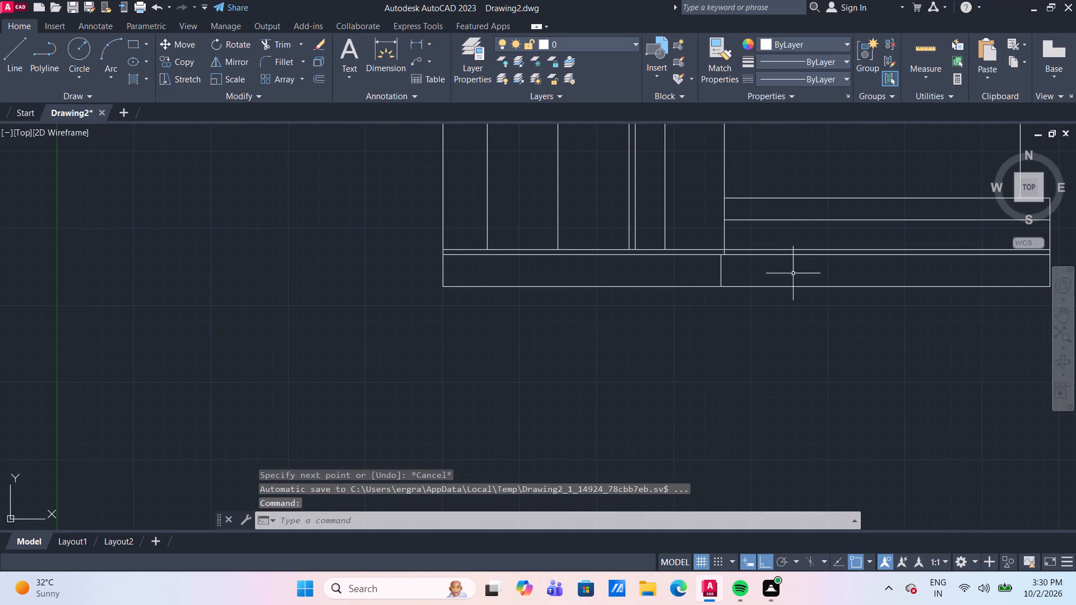
middle_drag(806, 261, 541, 352)
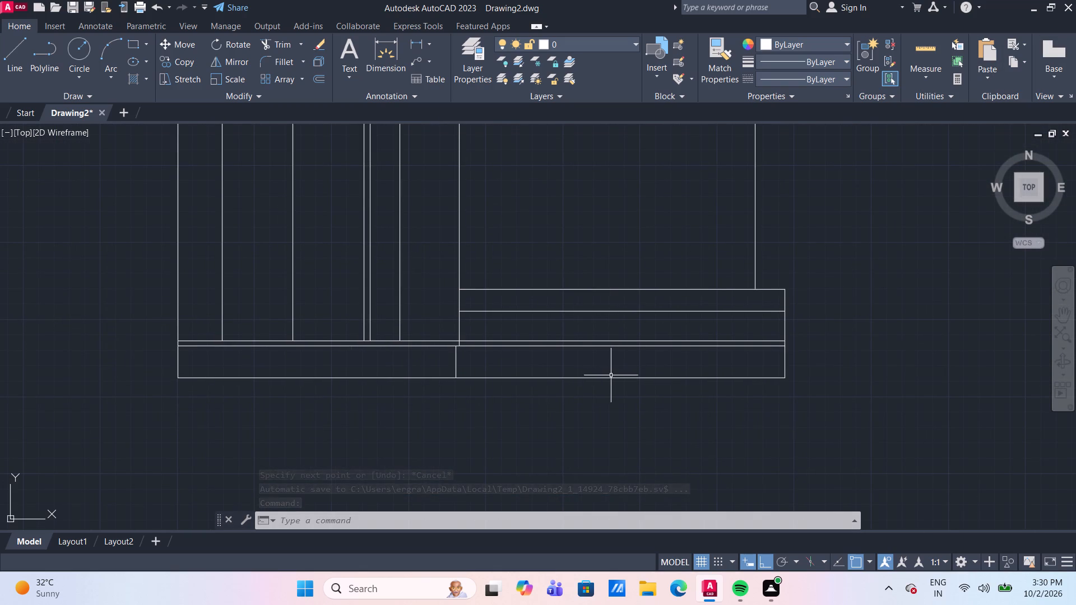
scroll(611, 375, up, 2)
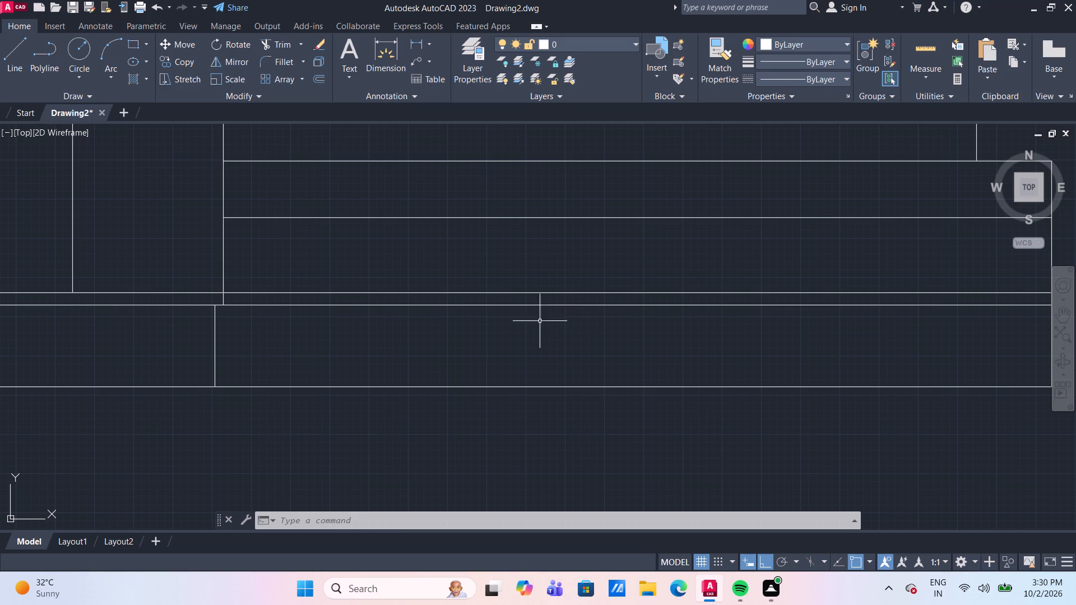
scroll(513, 271, down, 1)
middle_drag(513, 271, 406, 297)
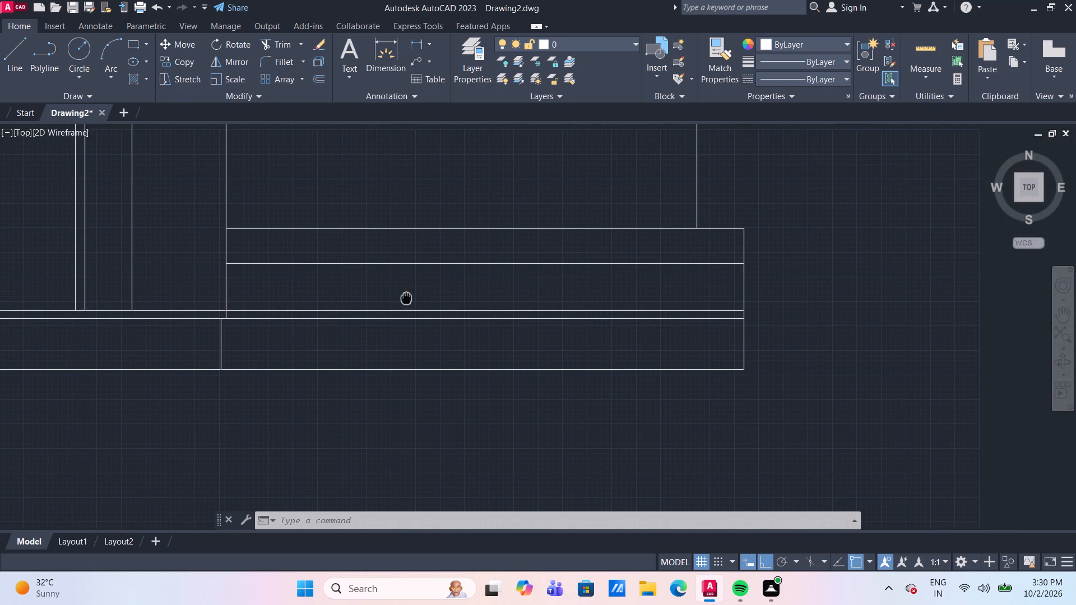
middle_drag(406, 297, 406, 297)
scroll(405, 300, down, 1)
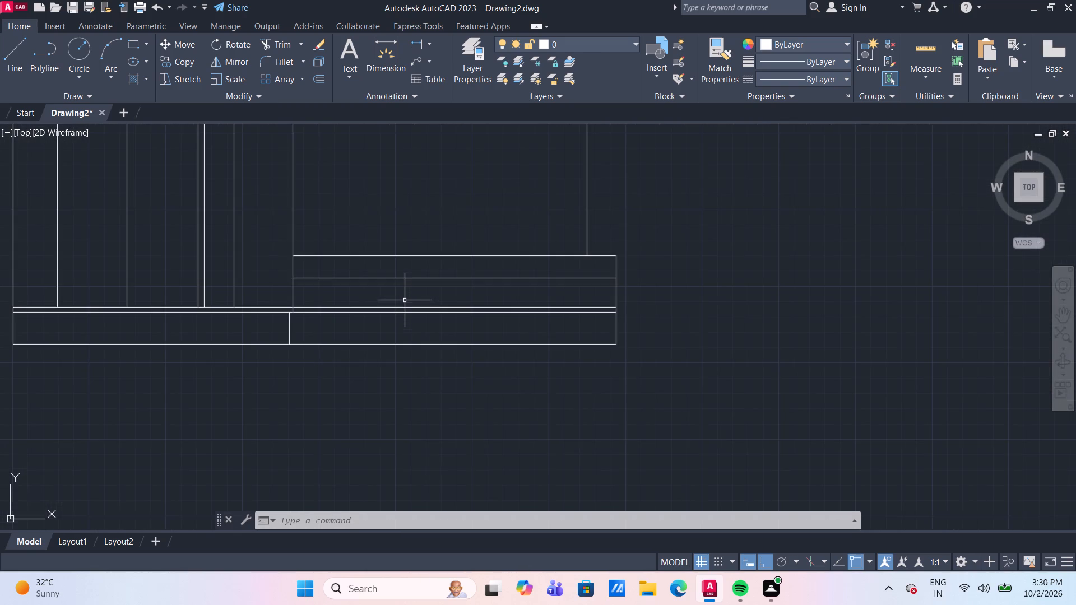
scroll(405, 300, down, 2)
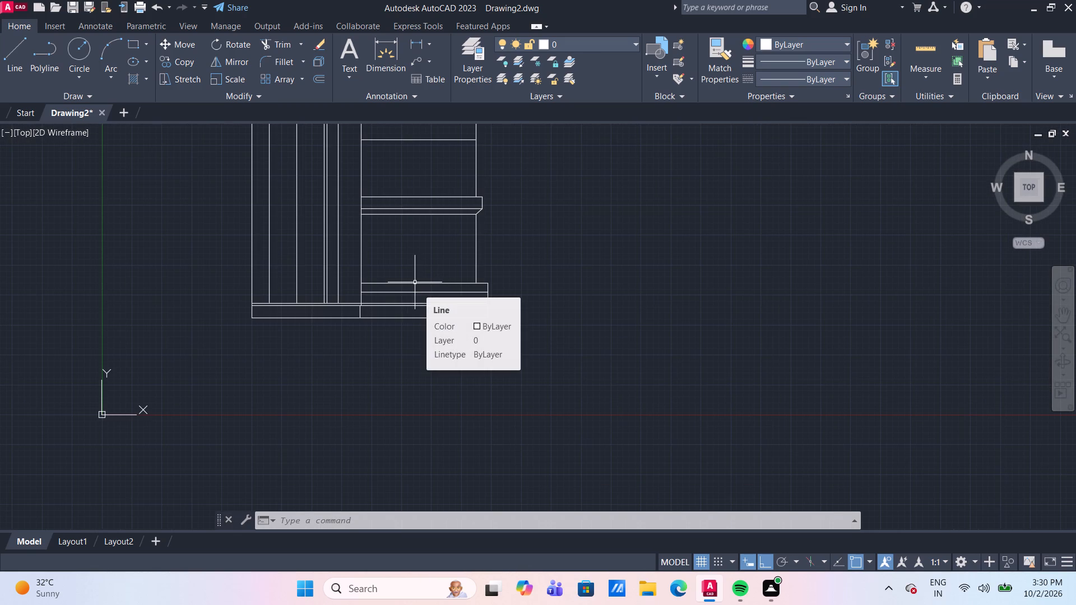
Draw a vertical line about 10' long, about 8" inside the left edge of the room above the projecting band.
scroll(391, 170, up, 2)
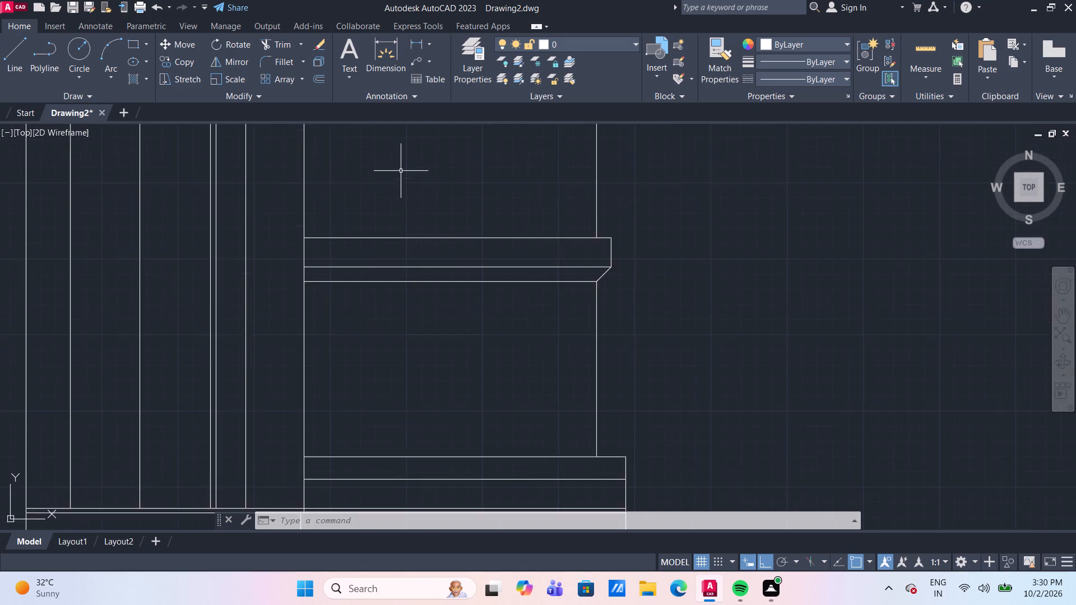
middle_drag(414, 172, 364, 272)
key(l)
key(Return)
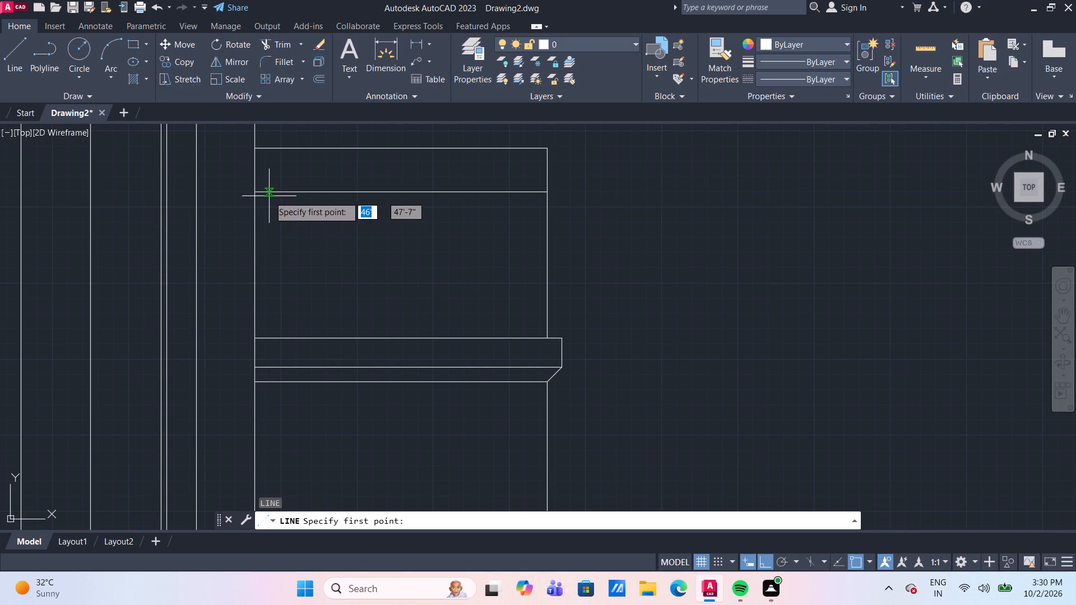
scroll(261, 195, up, 1)
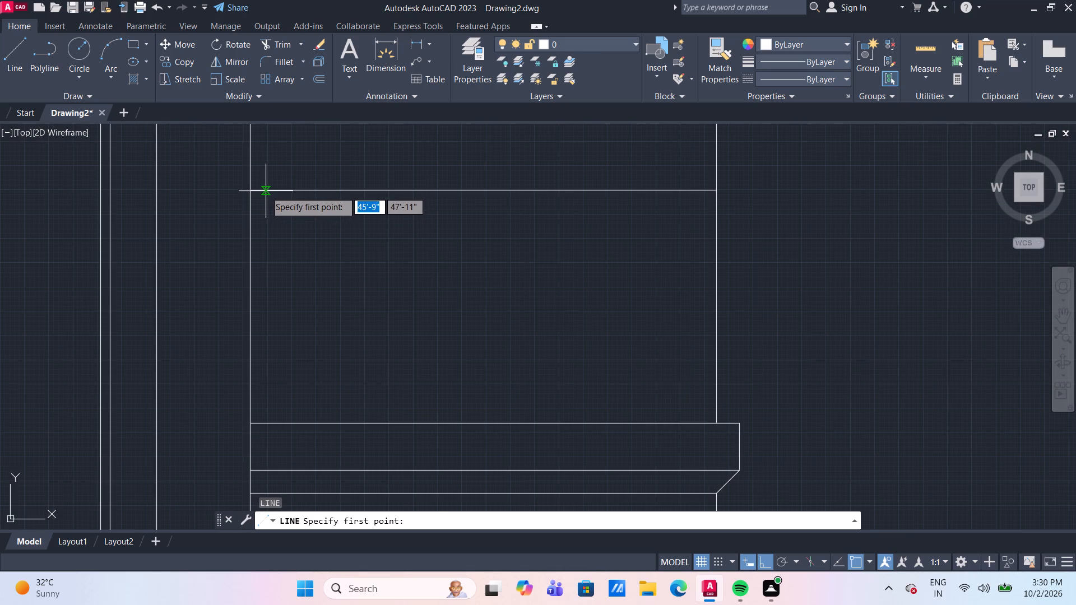
click(266, 191)
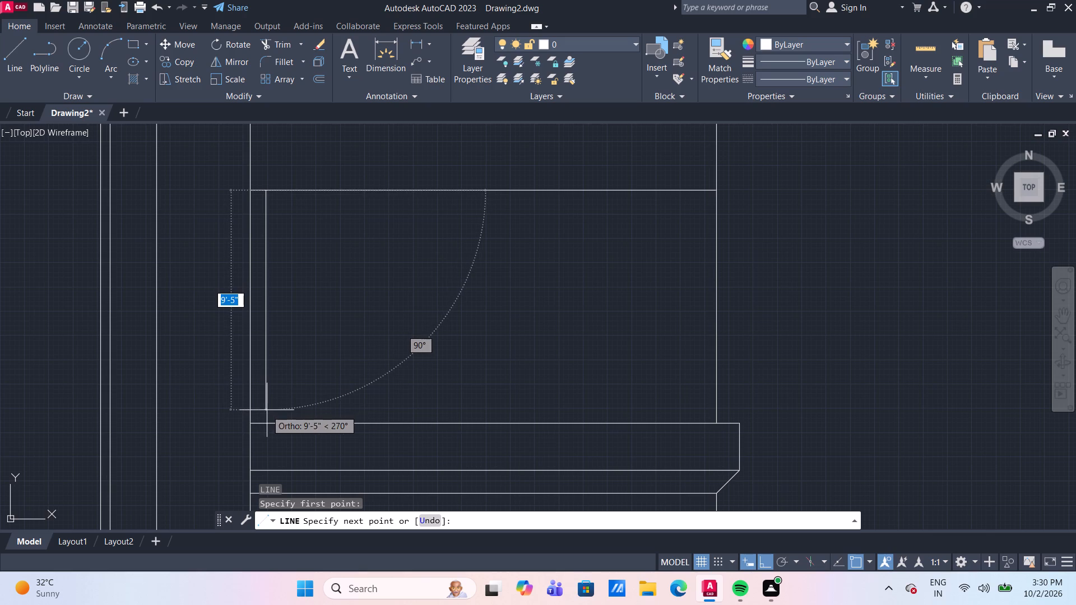
click(268, 424)
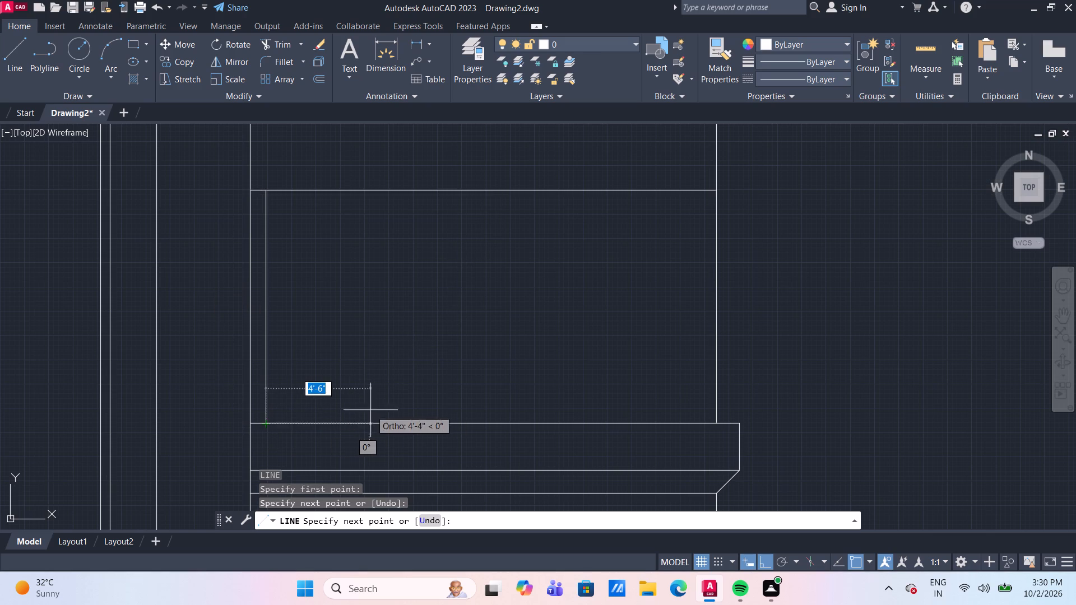
key(Escape)
Measure the gap between the new vertical line and the room's left edge.
scroll(337, 391, down, 2)
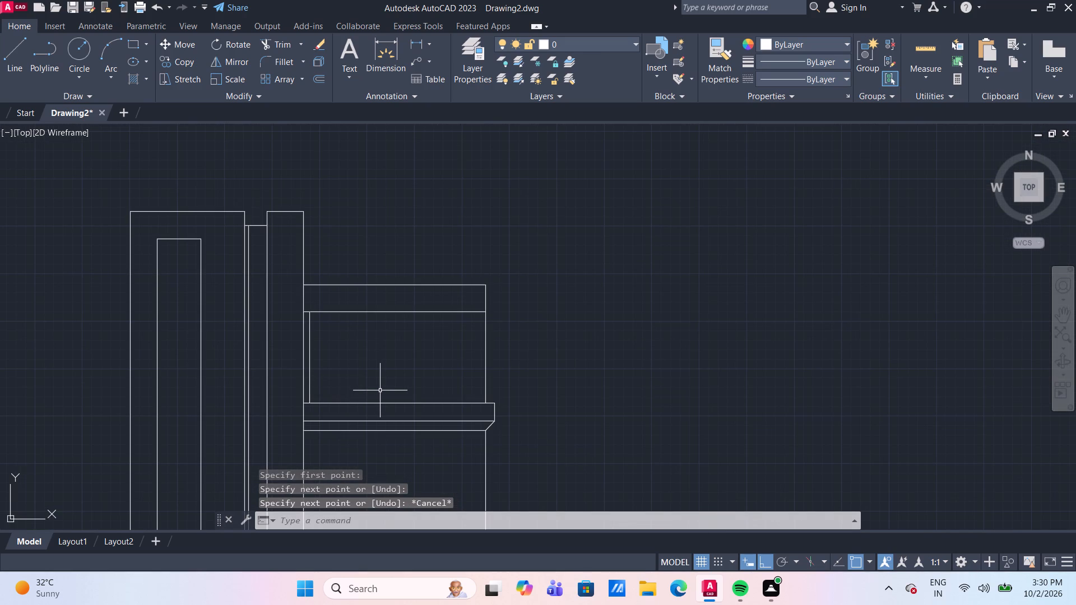
scroll(273, 368, up, 2)
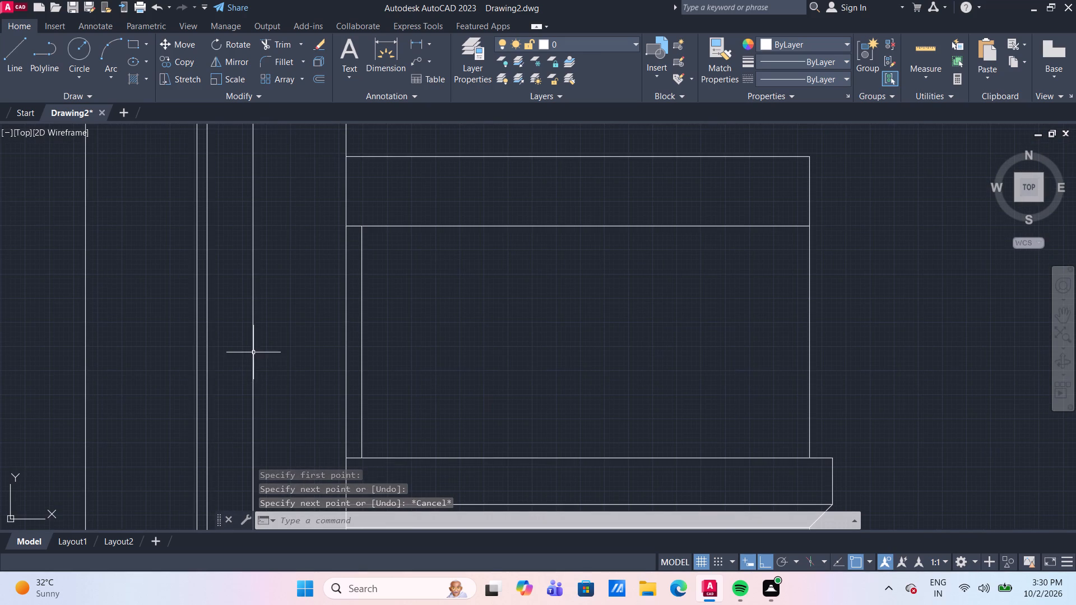
click(931, 47)
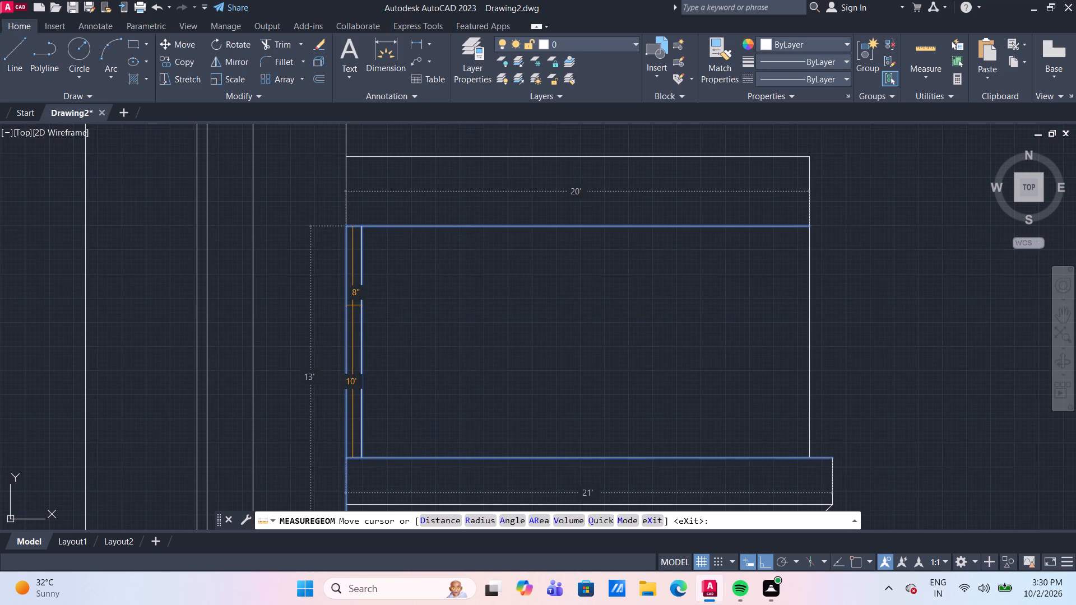
key(Escape)
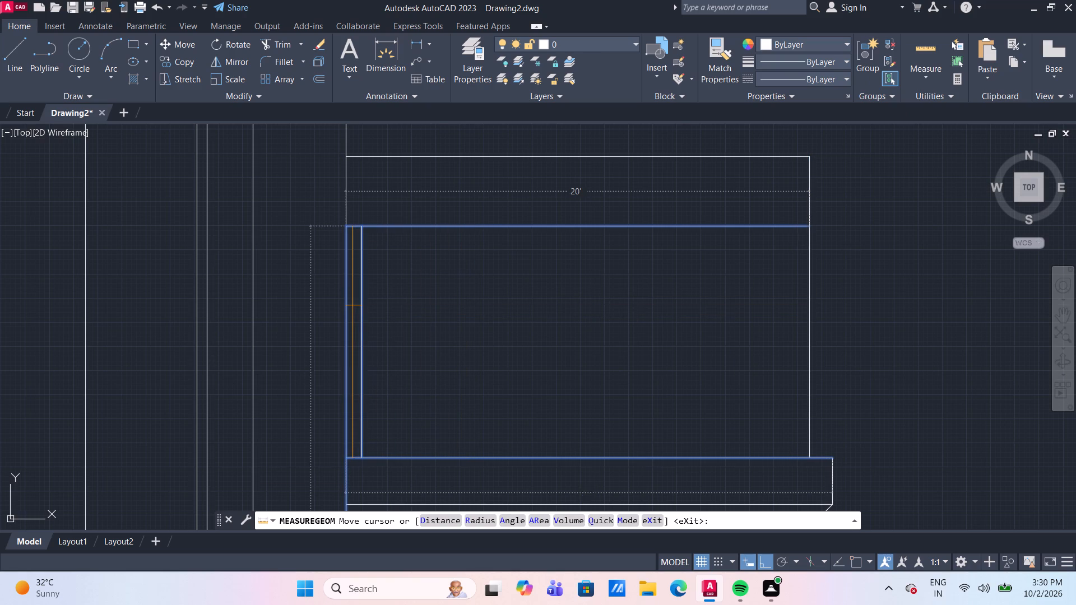
Move the new vertical line 3" toward the room's left edge.
scroll(355, 295, up, 1)
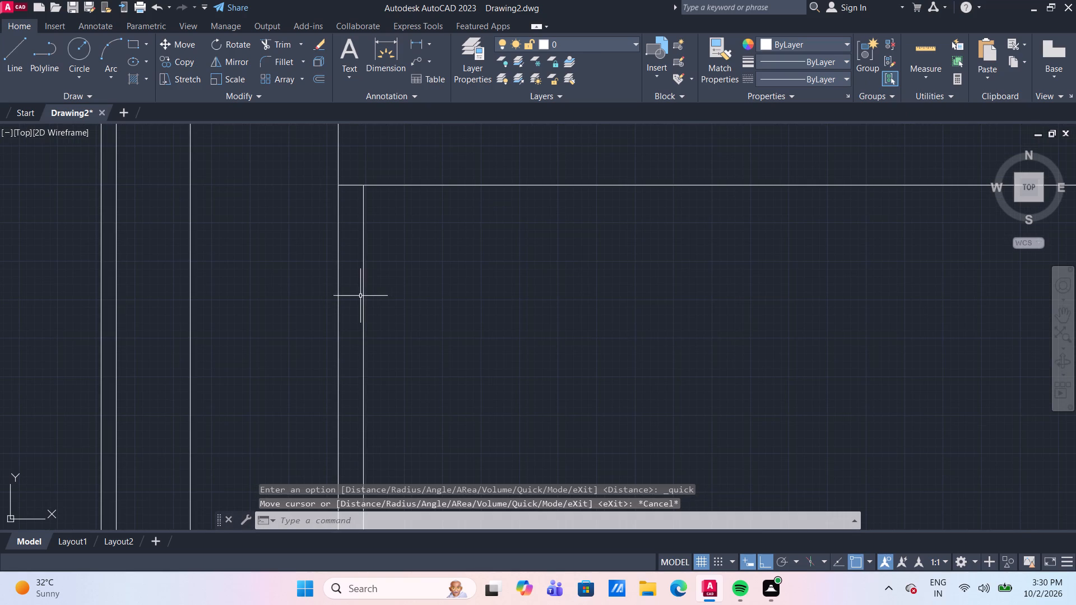
click(360, 296)
click(362, 274)
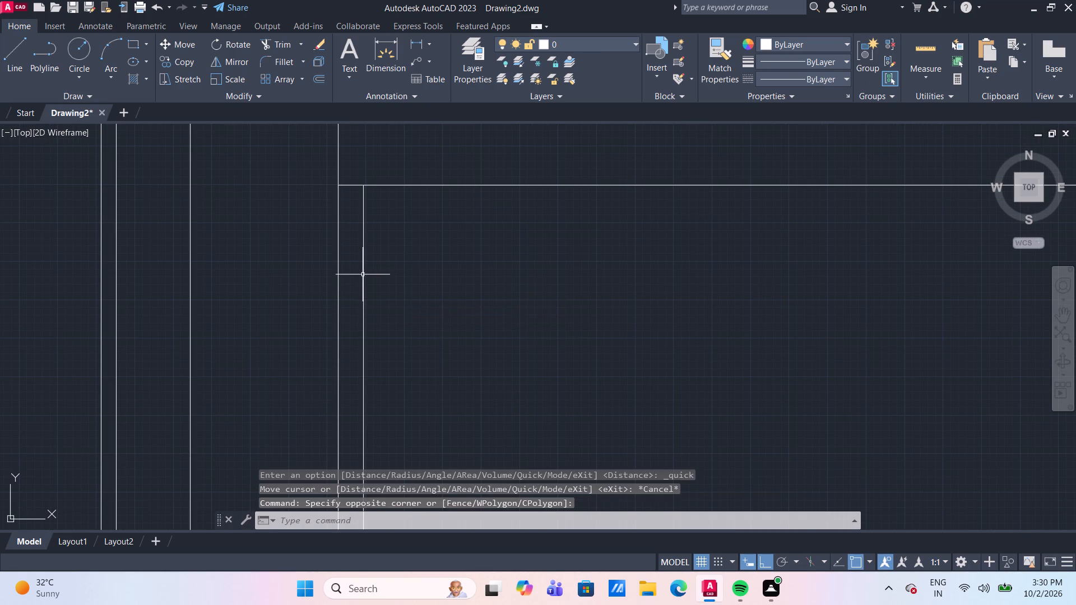
click(365, 275)
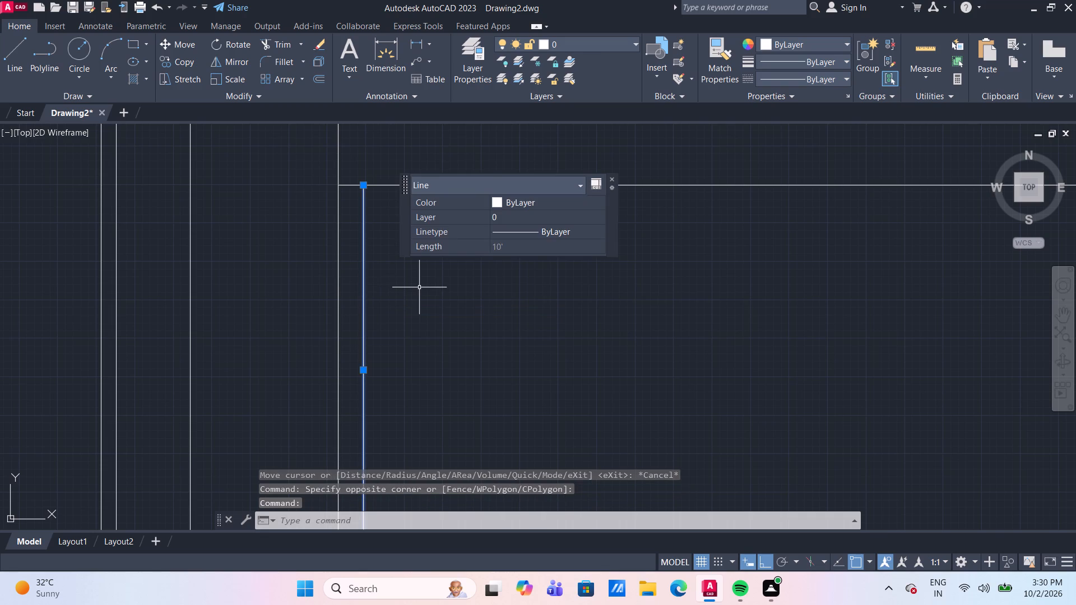
key(m)
key(Return)
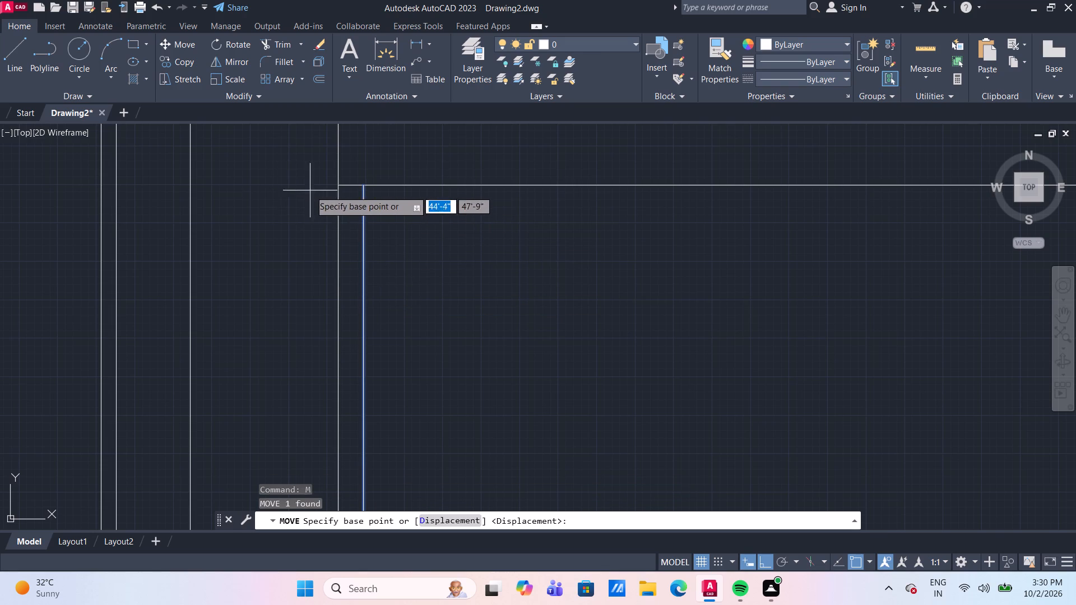
click(364, 186)
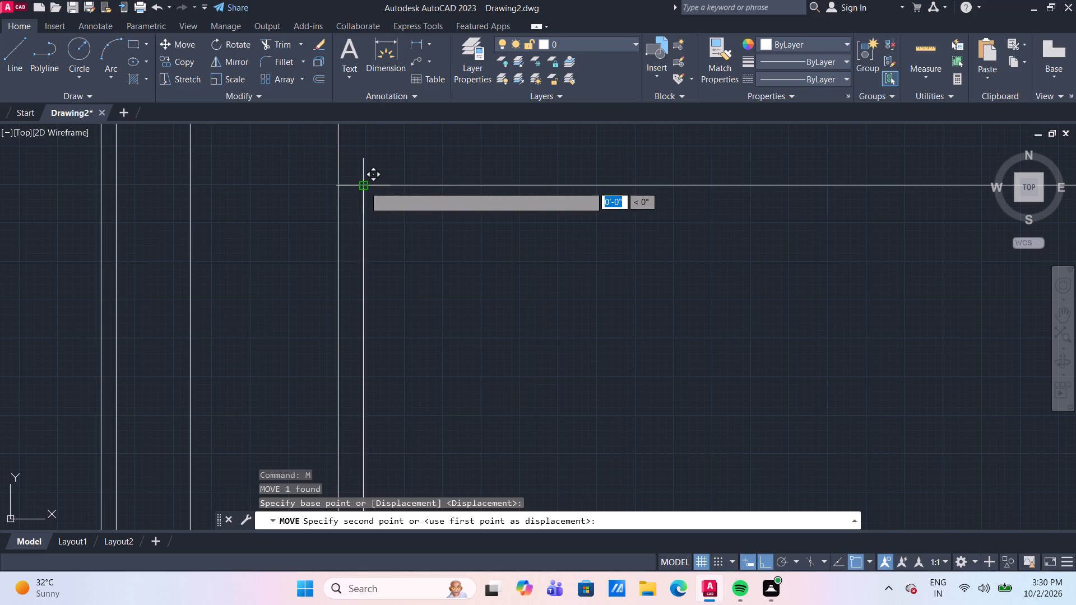
text(3")
key(Return)
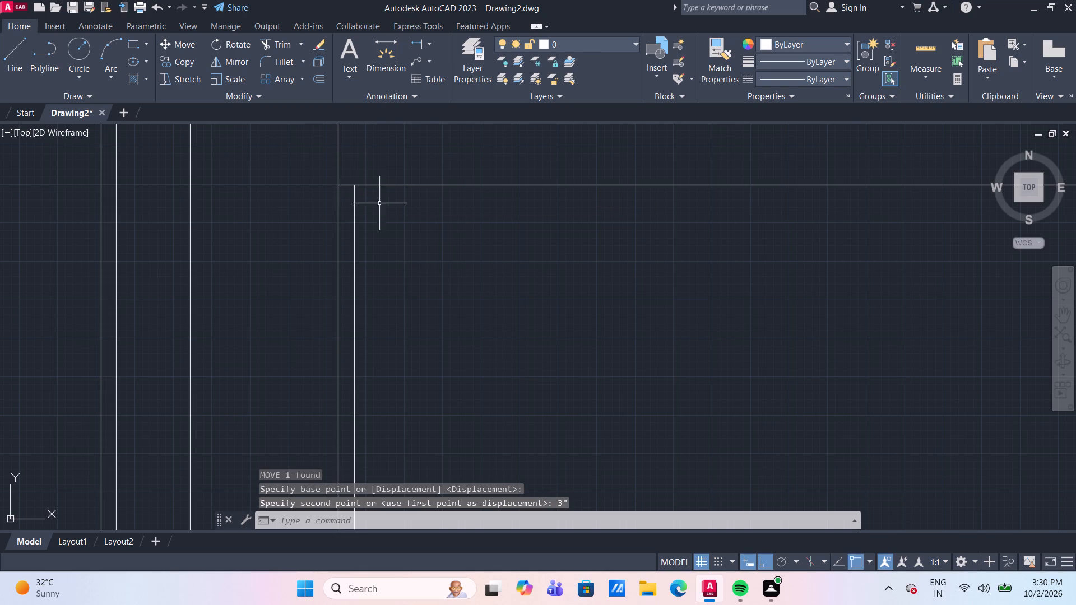
Offset the room's top horizontal line 1' downward into the room.
scroll(489, 242, down, 2)
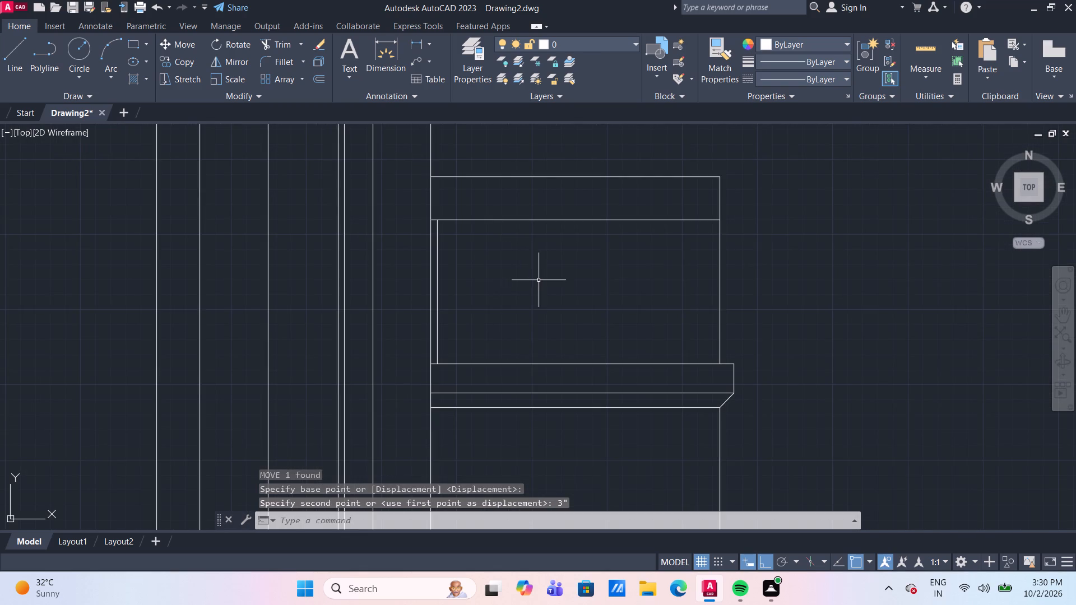
middle_drag(485, 277, 406, 266)
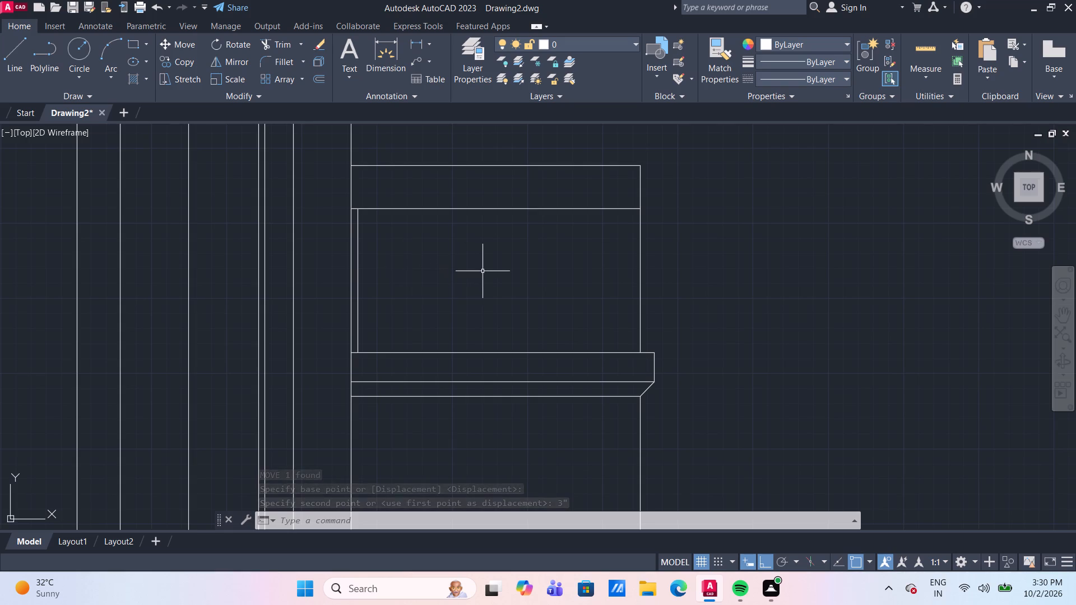
middle_drag(471, 277, 414, 275)
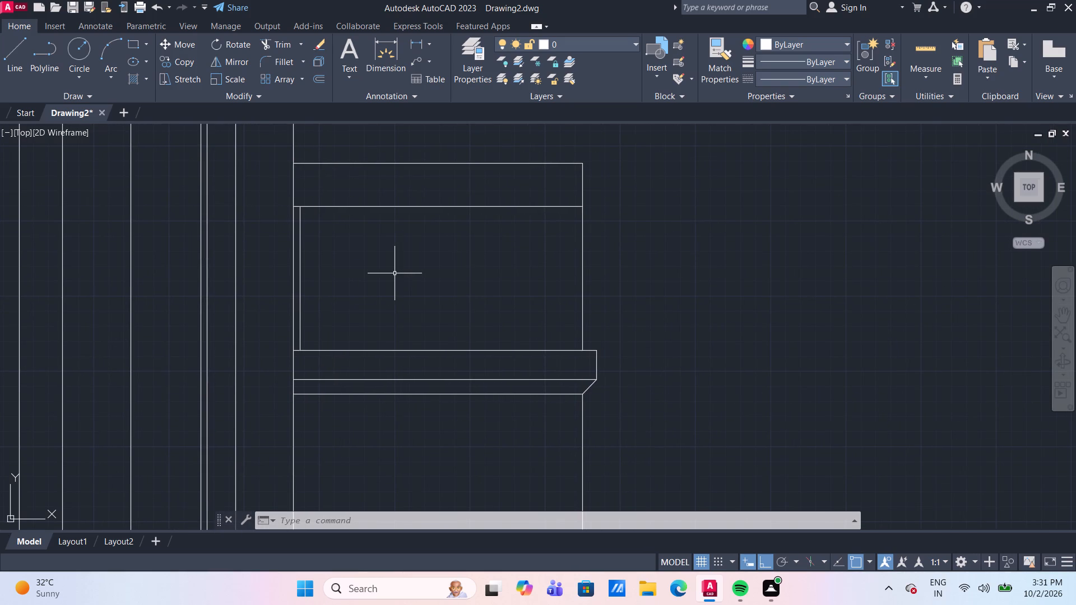
scroll(360, 260, up, 1)
middle_drag(360, 260, 317, 265)
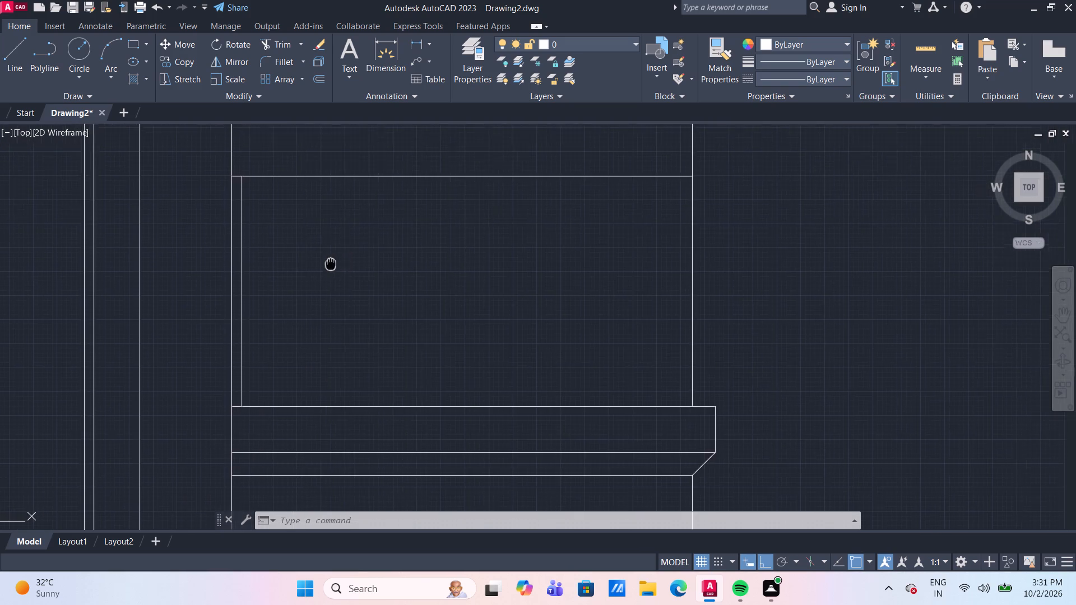
middle_drag(317, 265, 309, 266)
scroll(308, 266, down, 1)
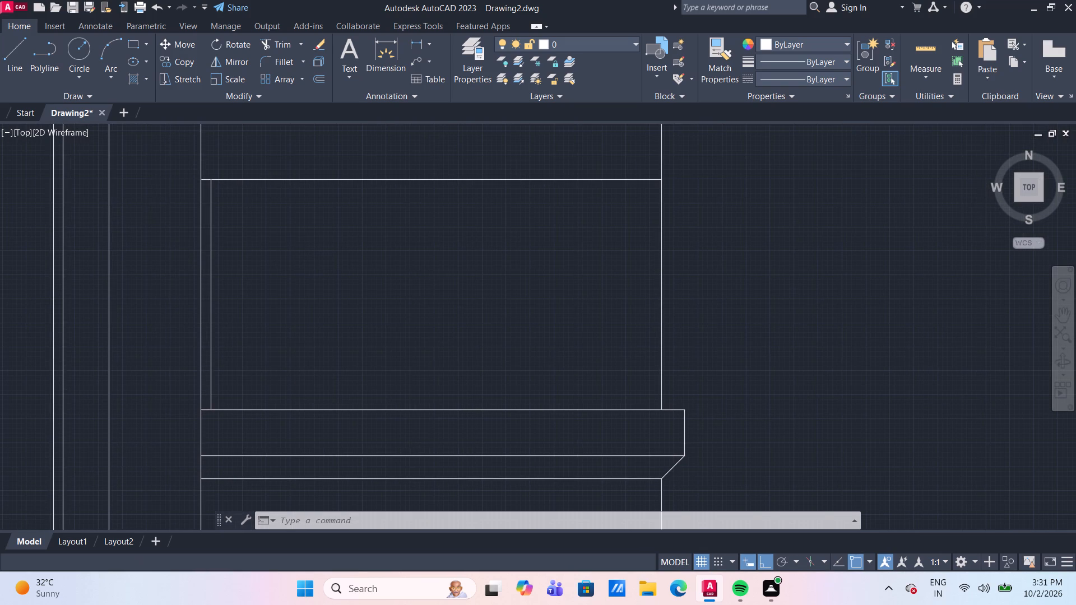
key(o)
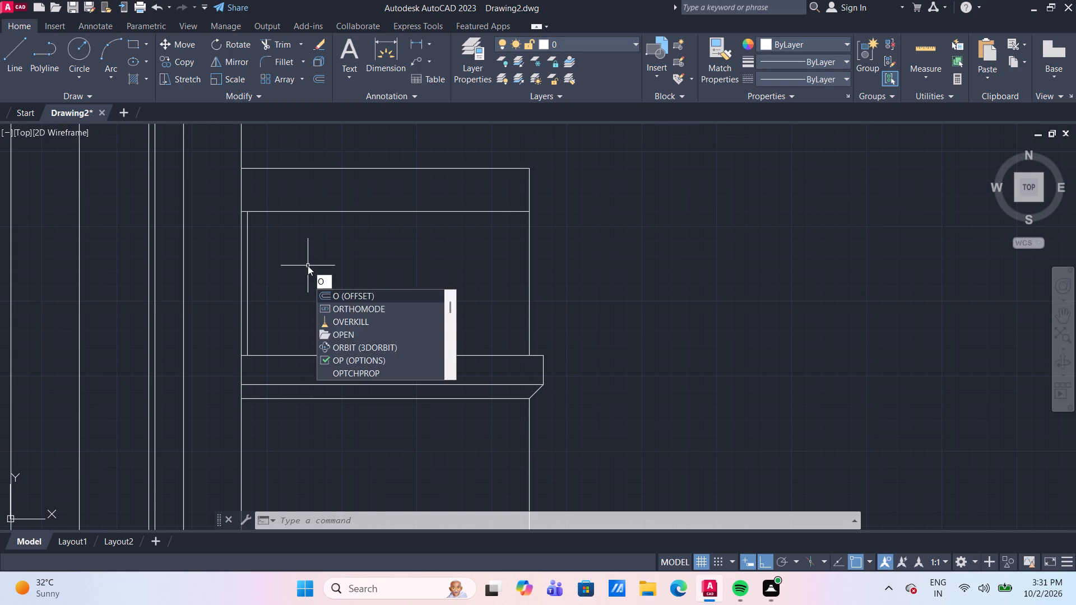
key(Return)
key(Return)
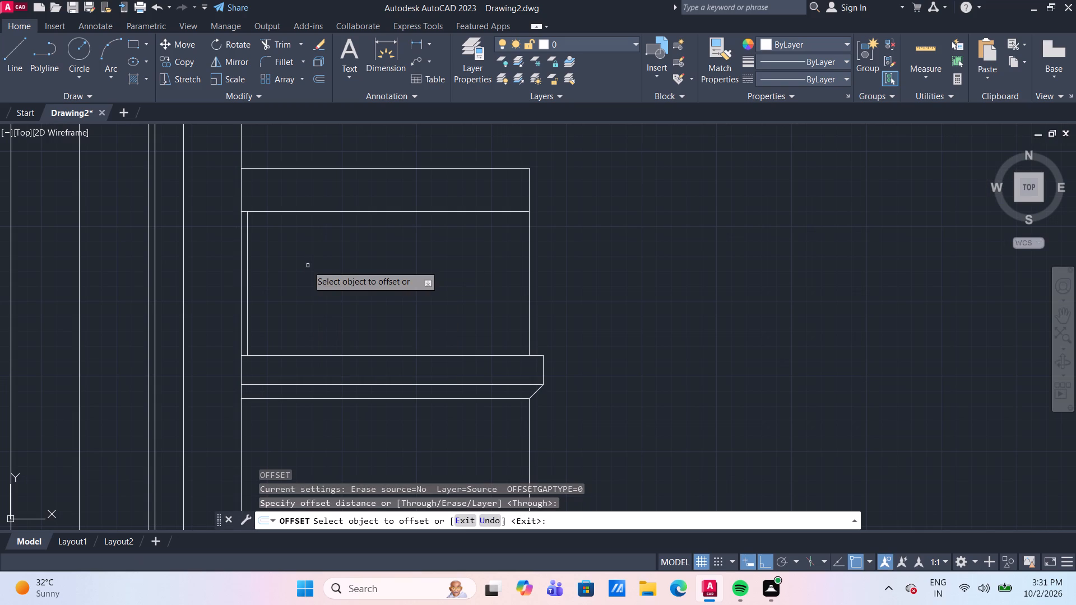
click(339, 213)
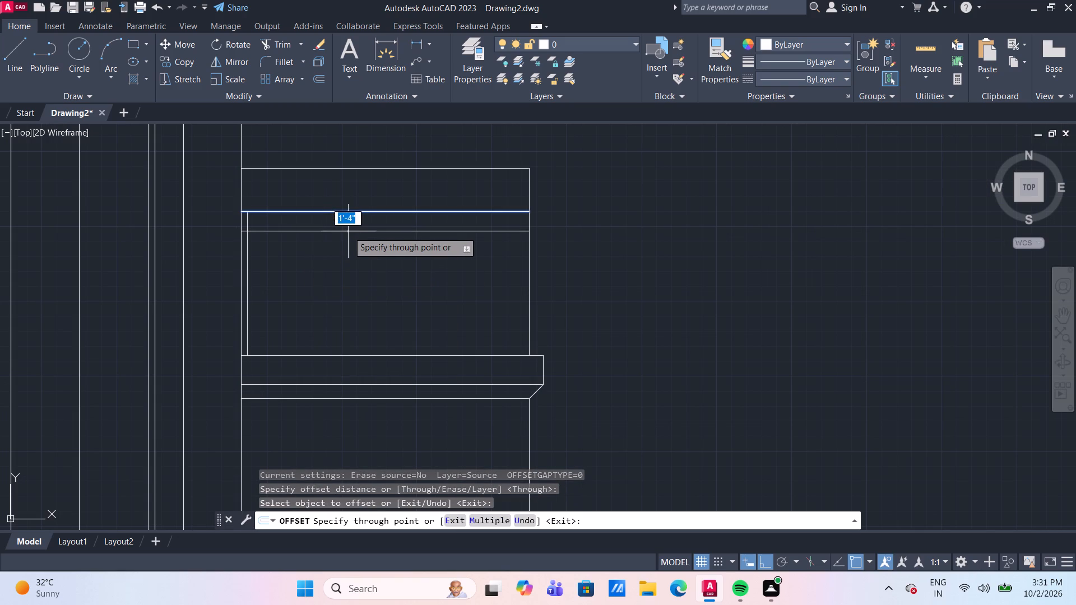
text(1')
key(Return)
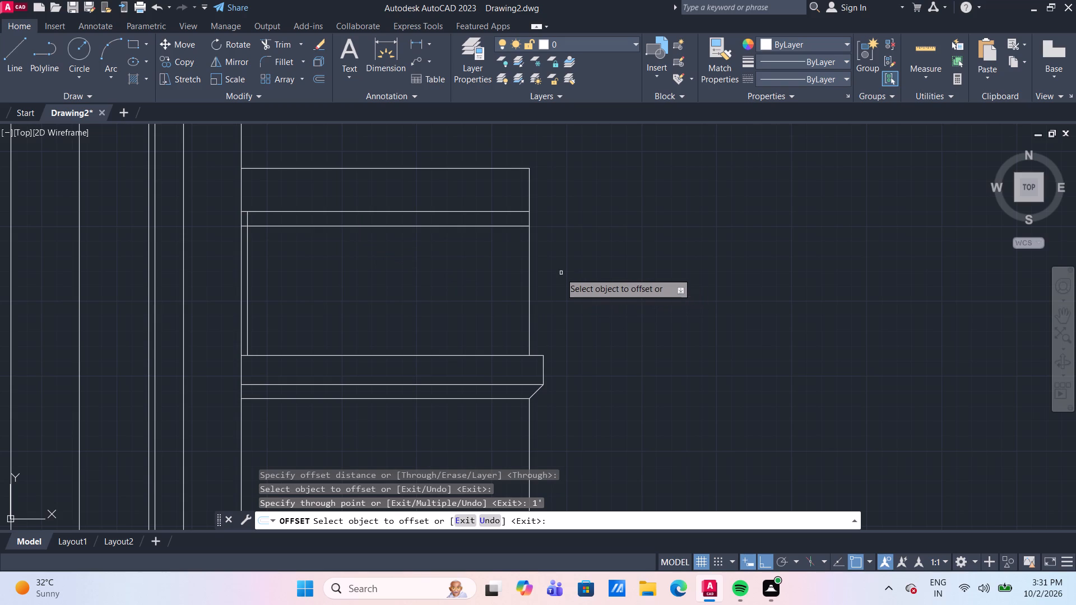
Offset the block's right edge 1' inward, and offset that new line another 1' inward.
click(529, 261)
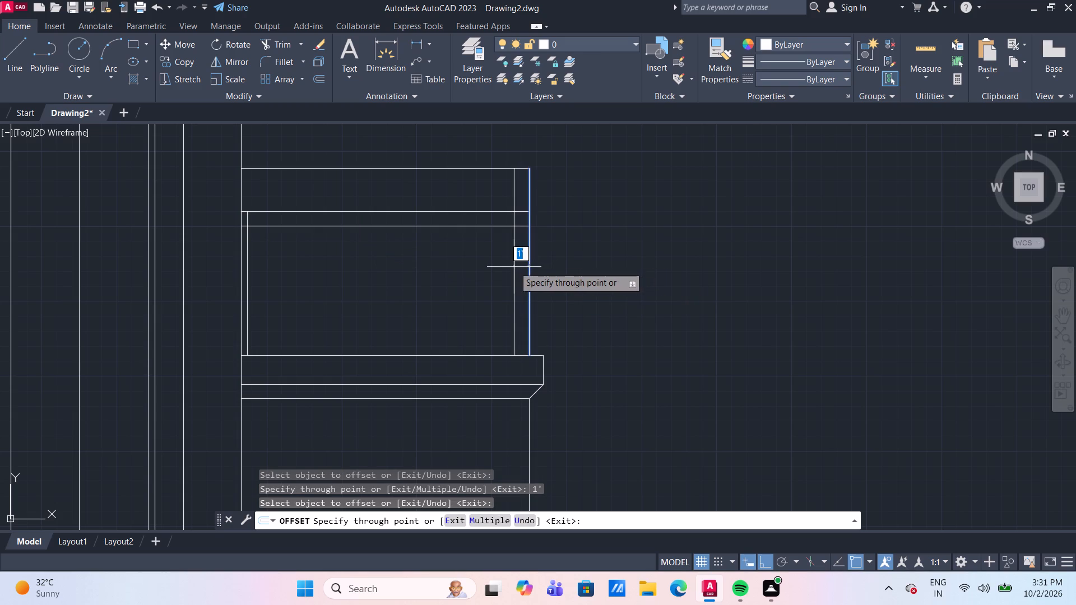
text(1')
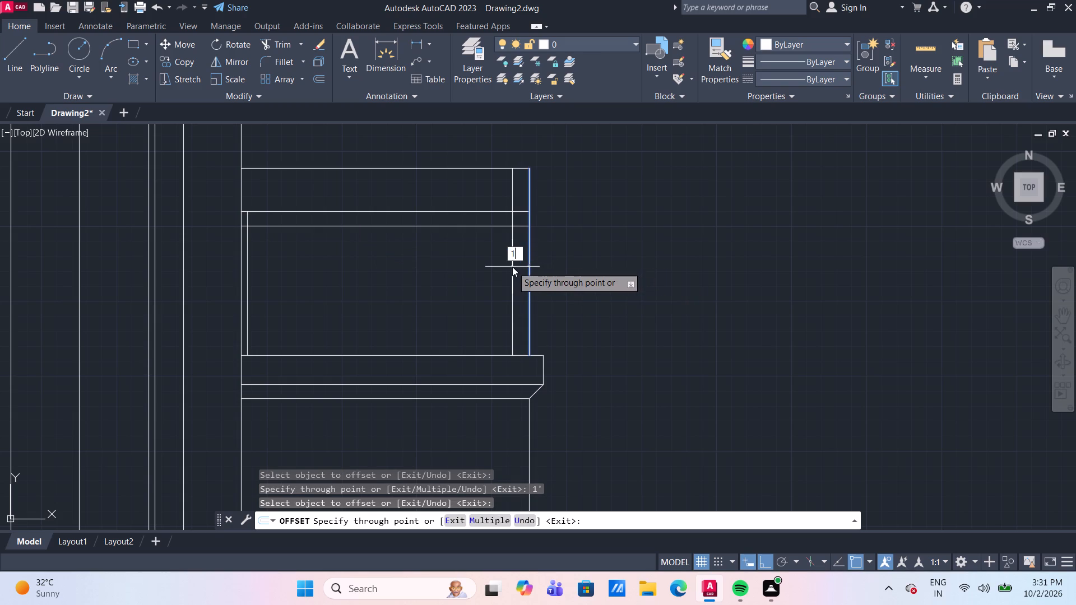
key(Return)
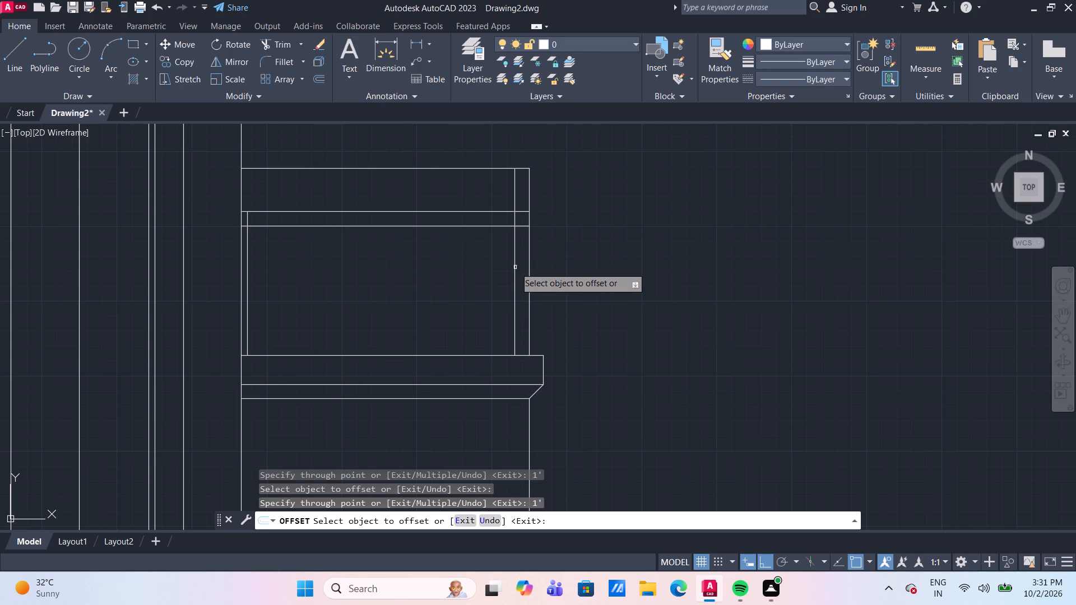
click(515, 267)
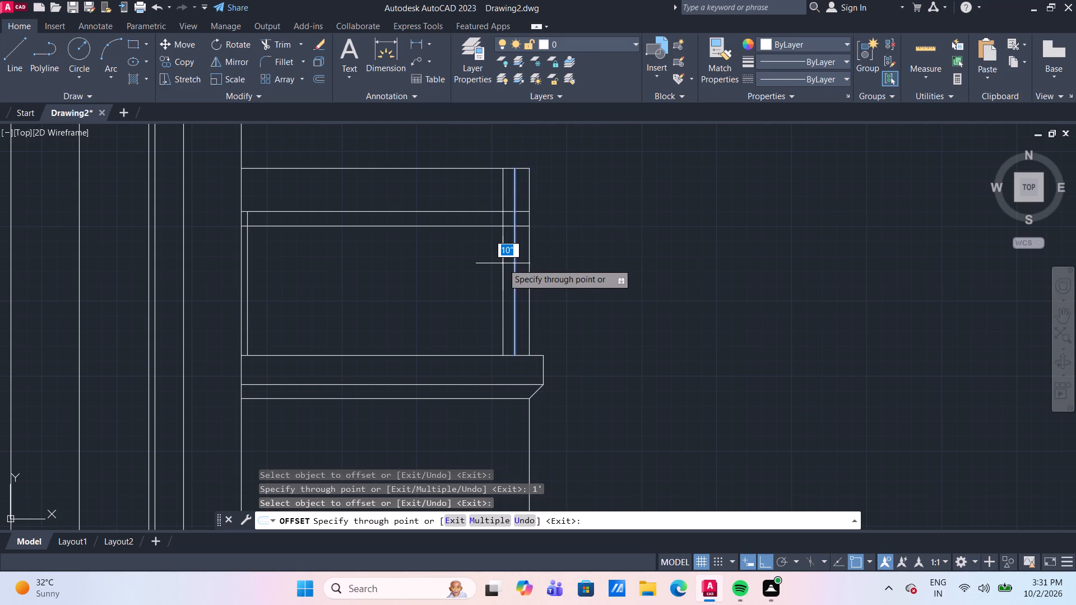
text(1')
key(Return)
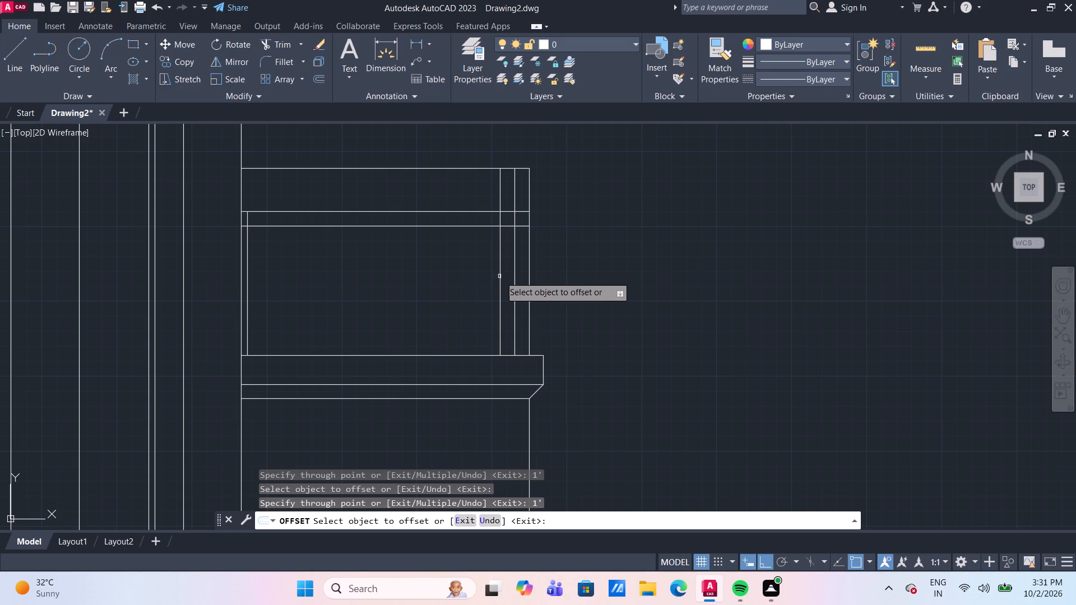
Offset the innermost of the new vertical lines about 7' further inward across the room.
click(500, 276)
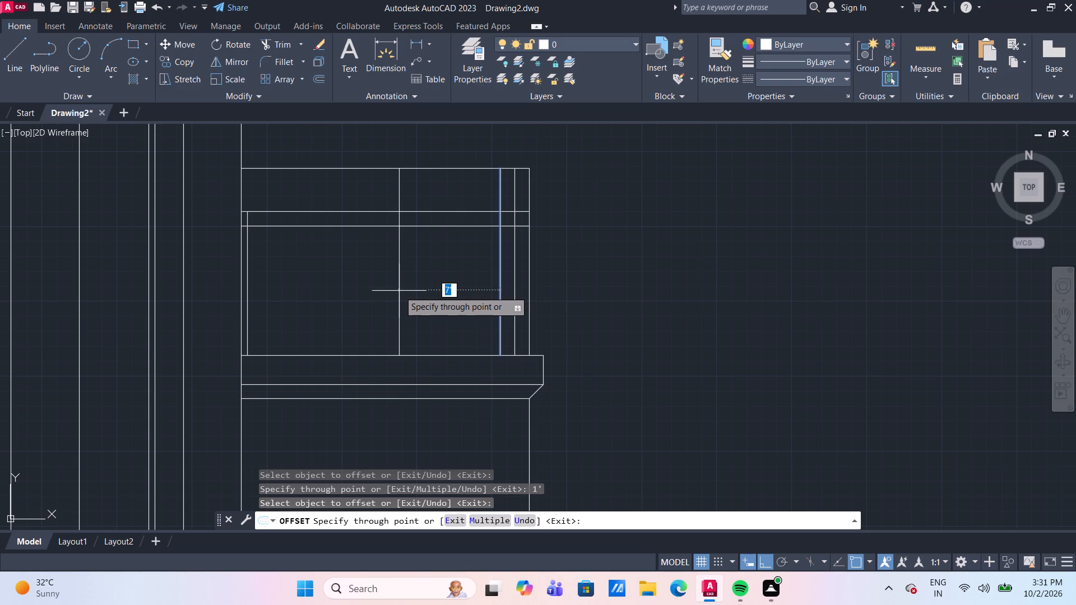
click(399, 291)
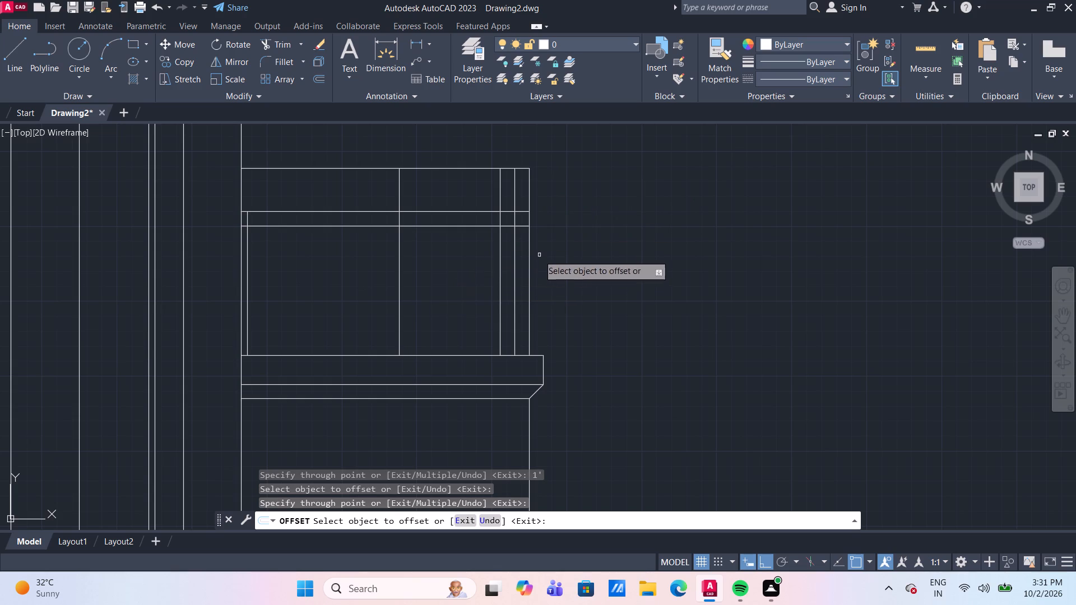
Measure the space between the room's left inner line and the new vertical divider.
click(921, 53)
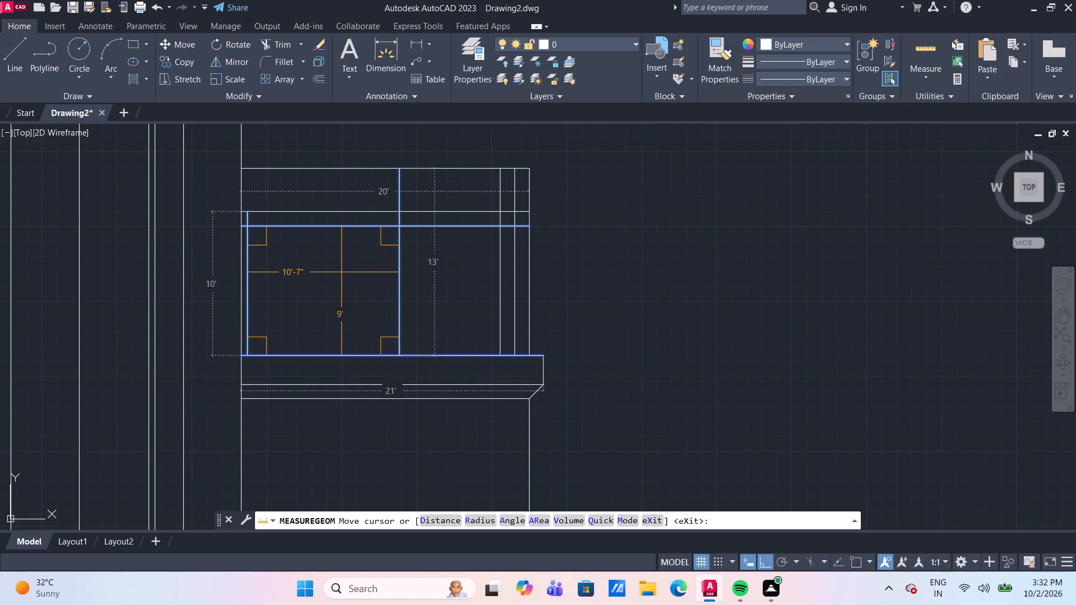
key(Escape)
Offset the room's vertical divider and the innermost of the right-side vertical lines each 3" to the left.
scroll(458, 253, up, 1)
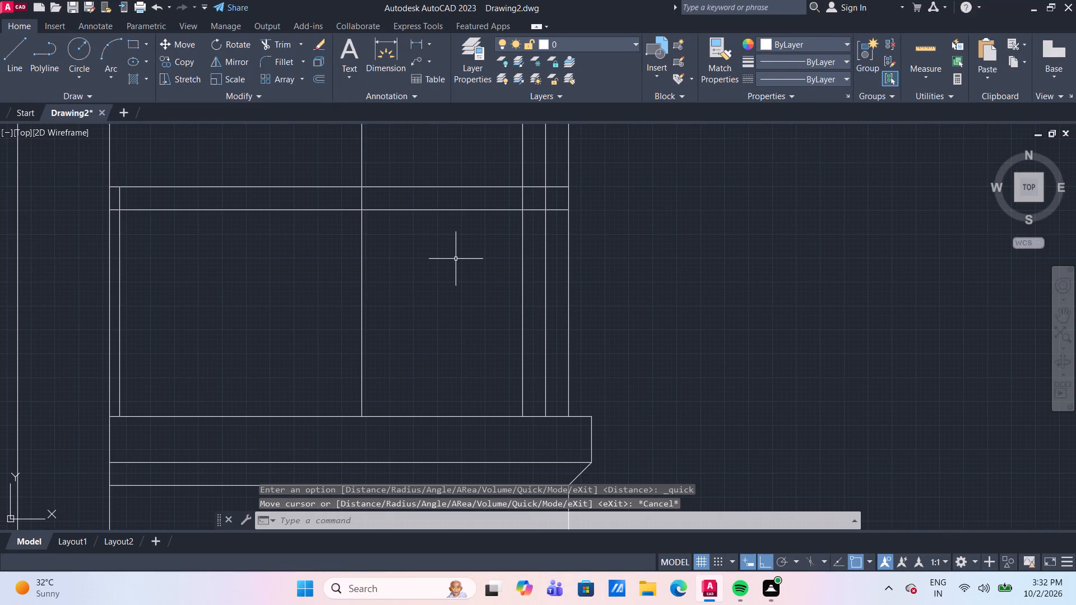
scroll(451, 264, down, 1)
middle_drag(404, 266, 356, 273)
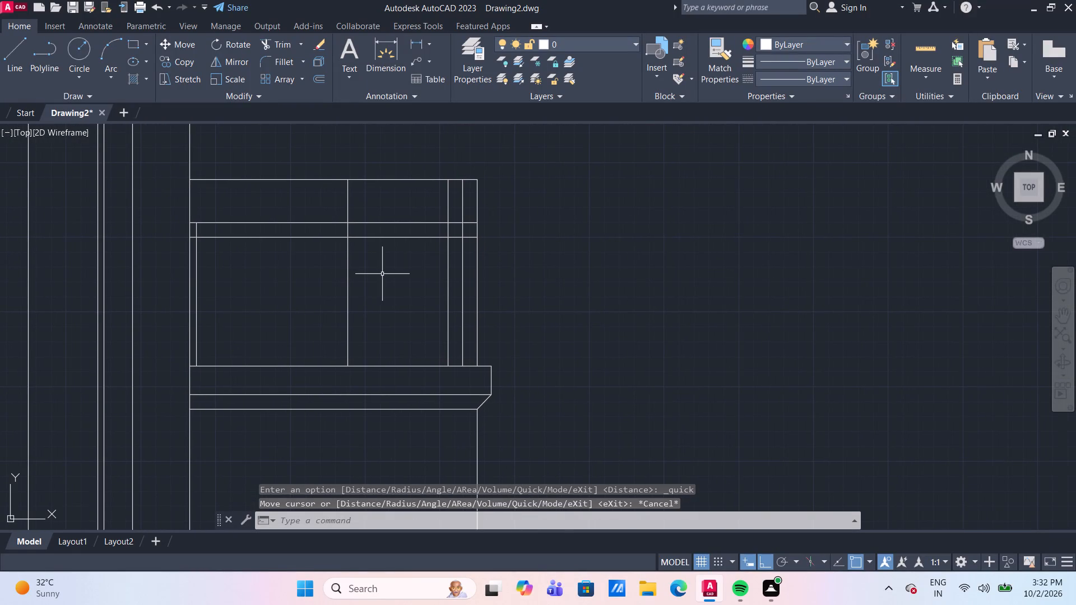
key(o)
key(Return)
key(Return)
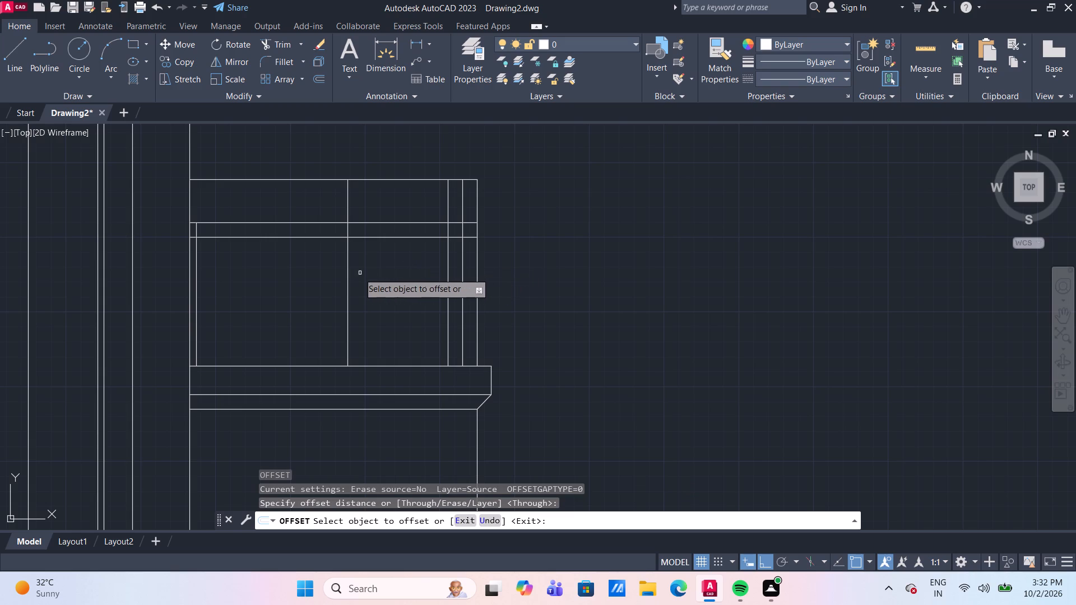
drag(347, 278, 379, 281)
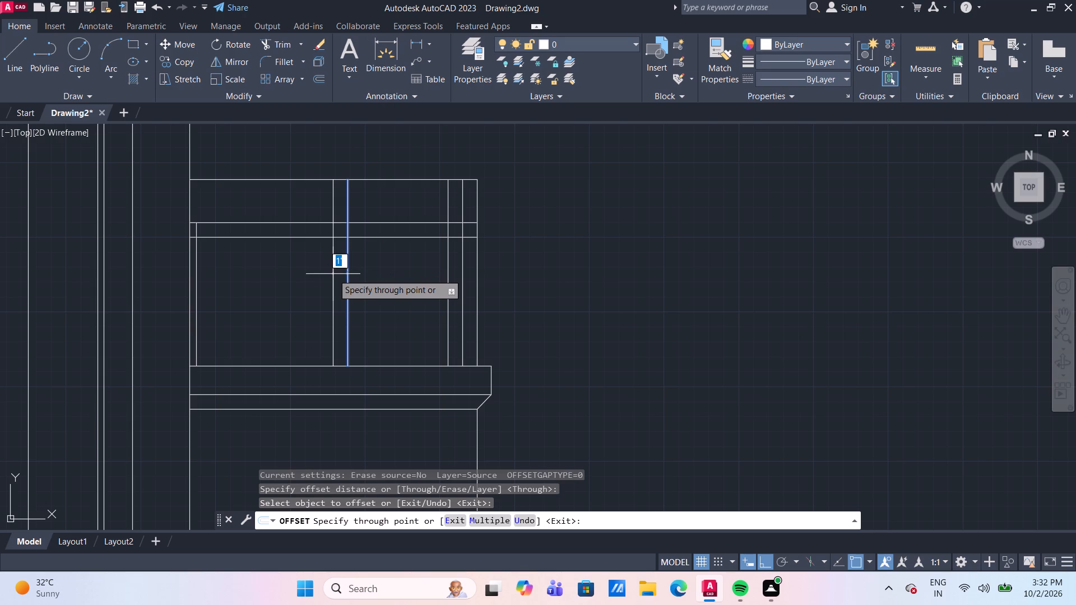
key(3)
key(shift+quotedbl)
key(Return)
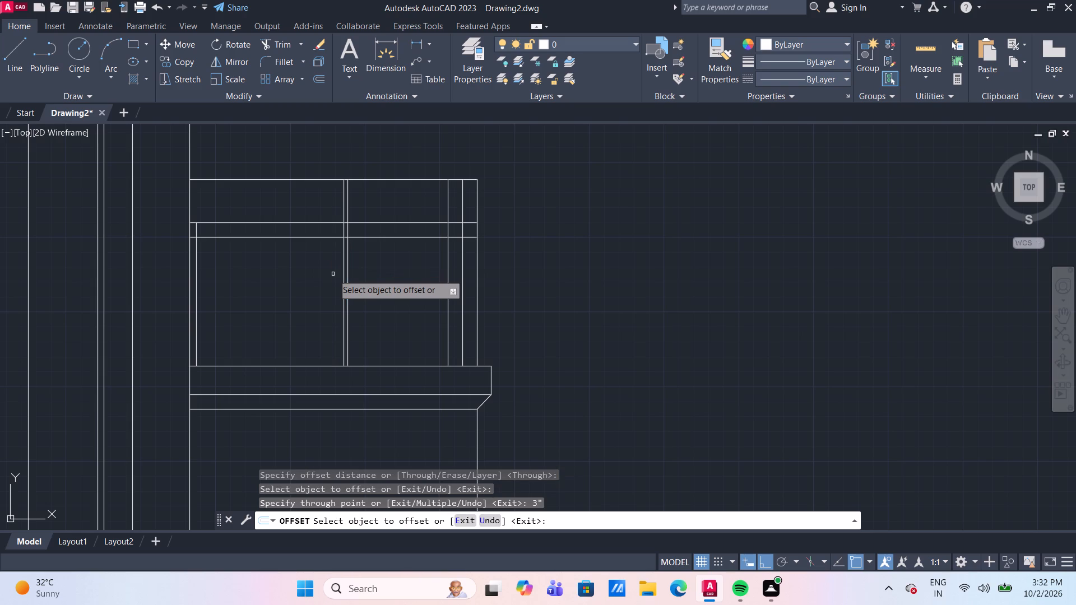
click(447, 281)
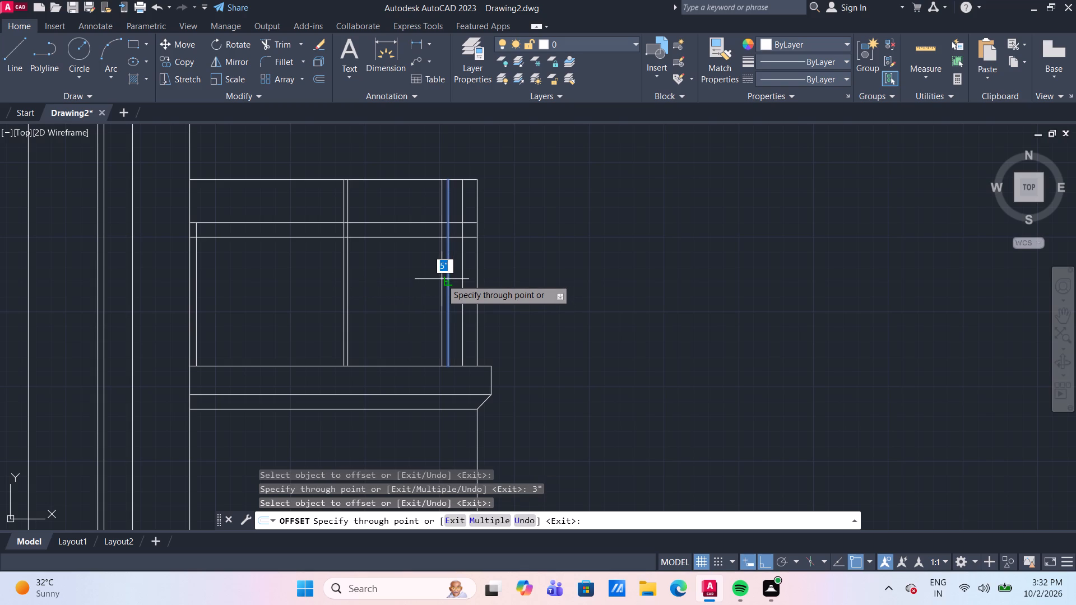
text(3")
key(Return)
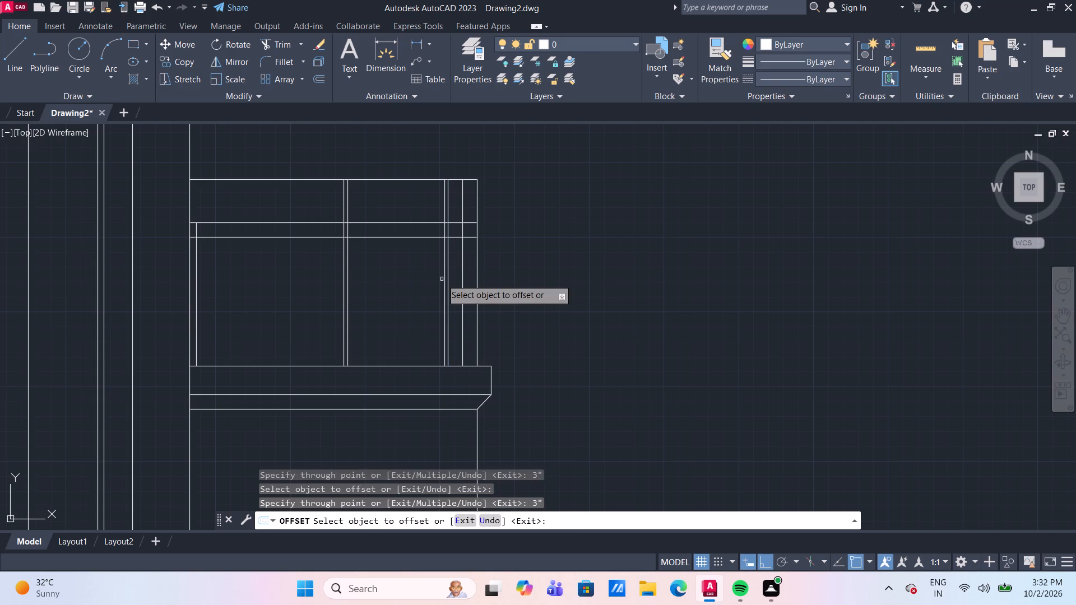
Offset the new right-side line 4' left, its copy another 1' left, and that last line 3" left to form a middle partition pair.
click(444, 282)
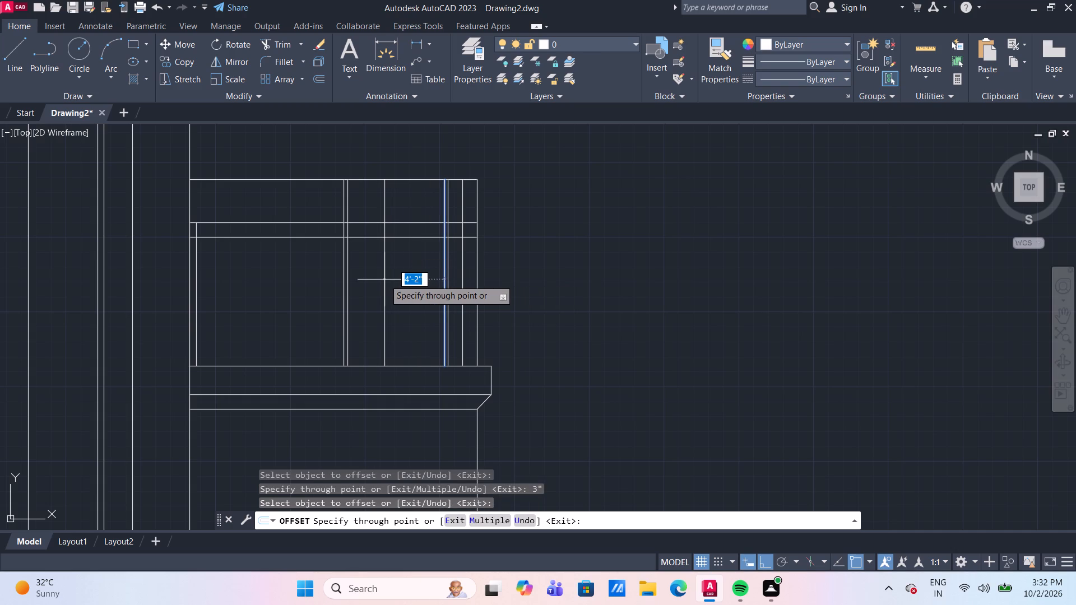
text(4')
key(Return)
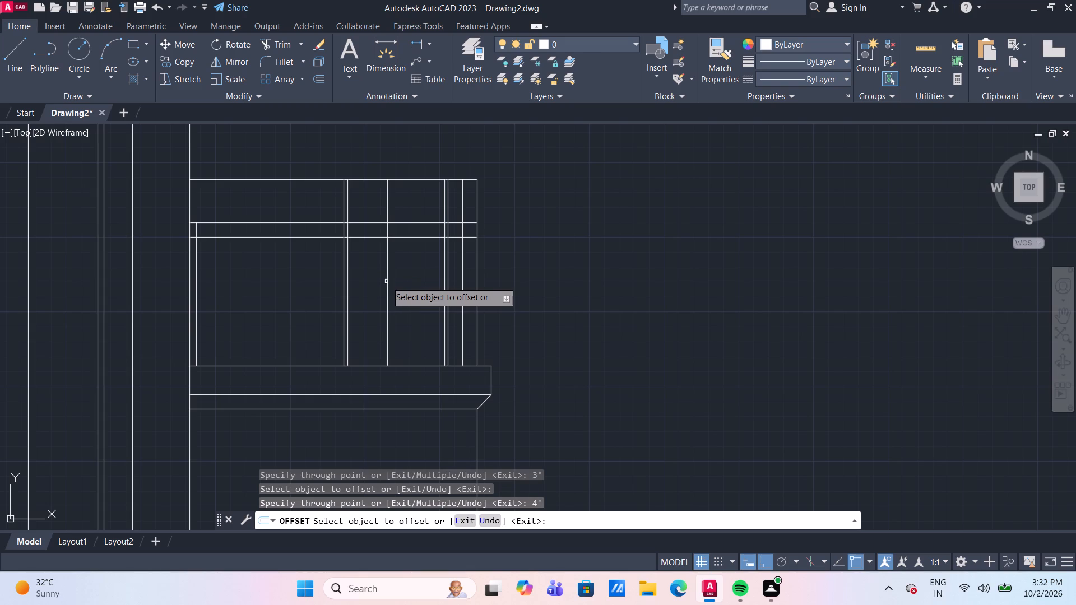
click(387, 281)
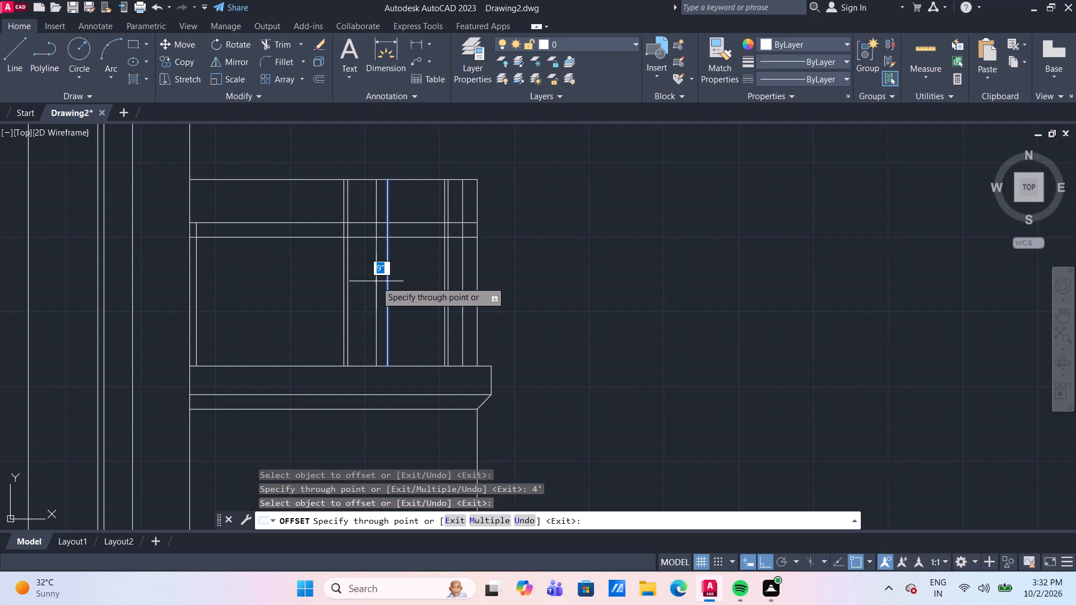
text(1')
key(Return)
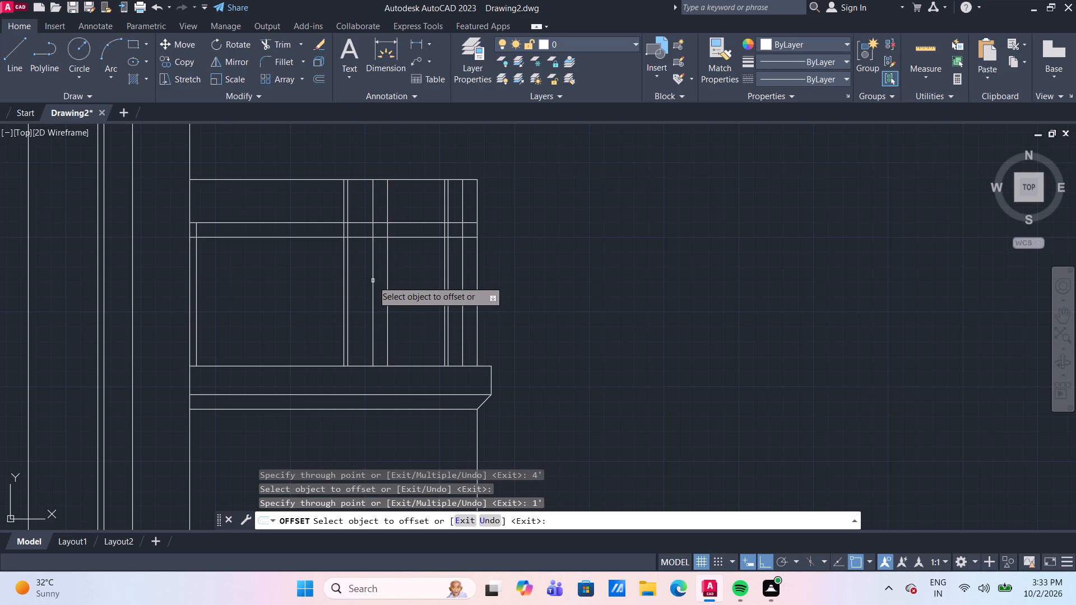
drag(373, 281, 368, 281)
text(3")
key(Return)
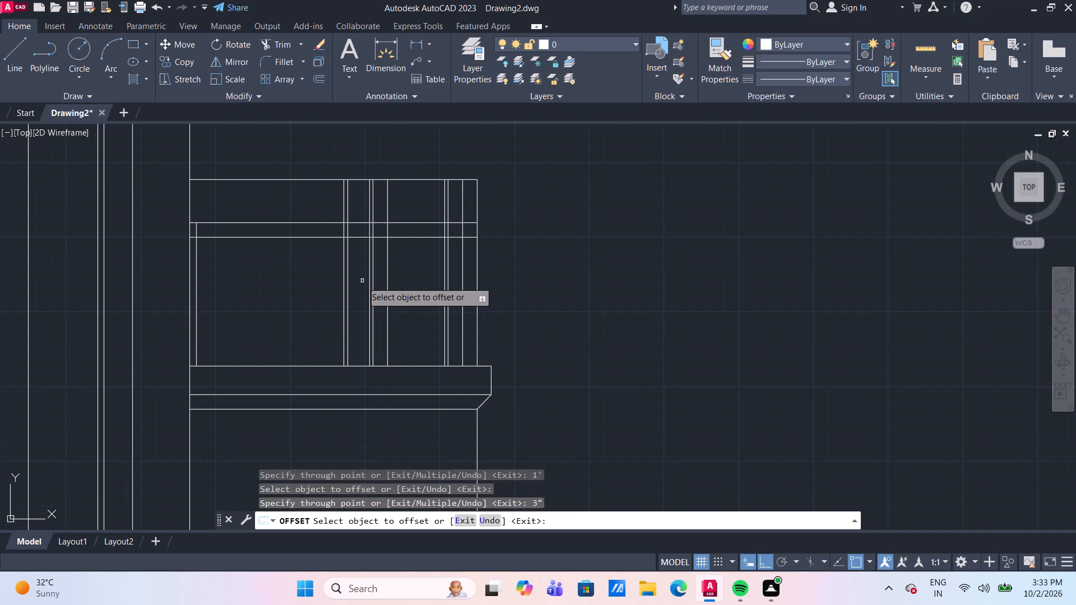
key(Escape)
Erase the single vertical guide line 1' to the right of the middle partition pair.
click(388, 274)
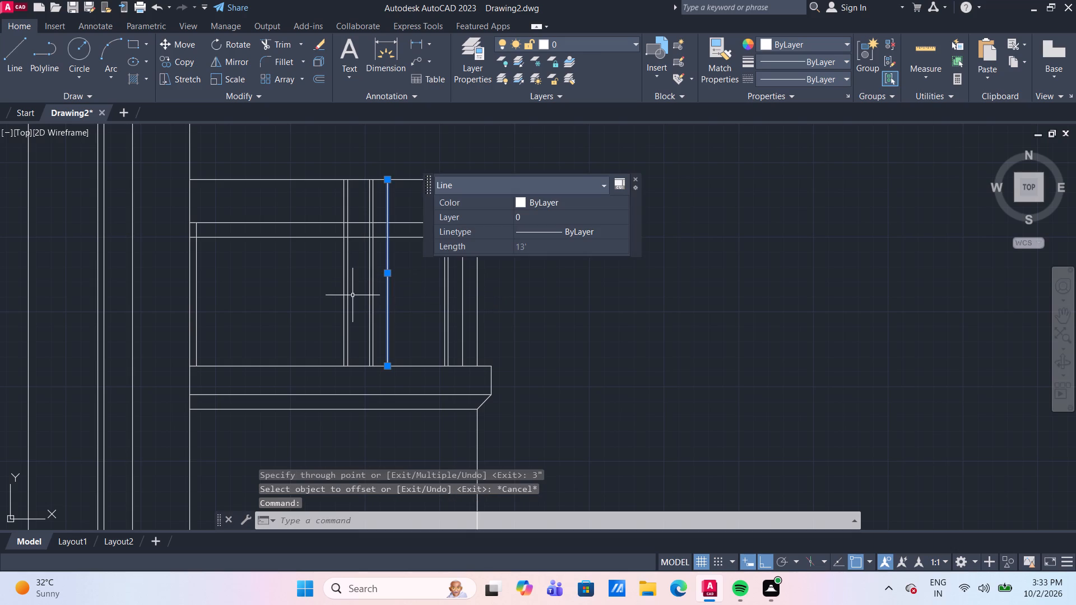
key(Delete)
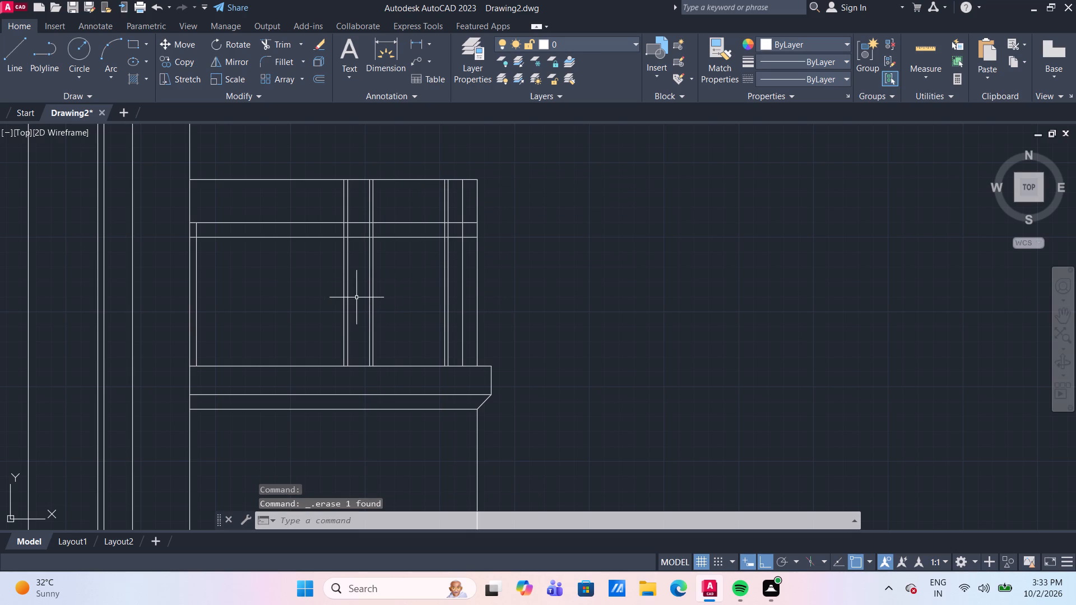
Move the left divider's pair of lines leftward, leaving a gap of about 2' to the middle partition pair.
click(355, 297)
click(320, 288)
key(m)
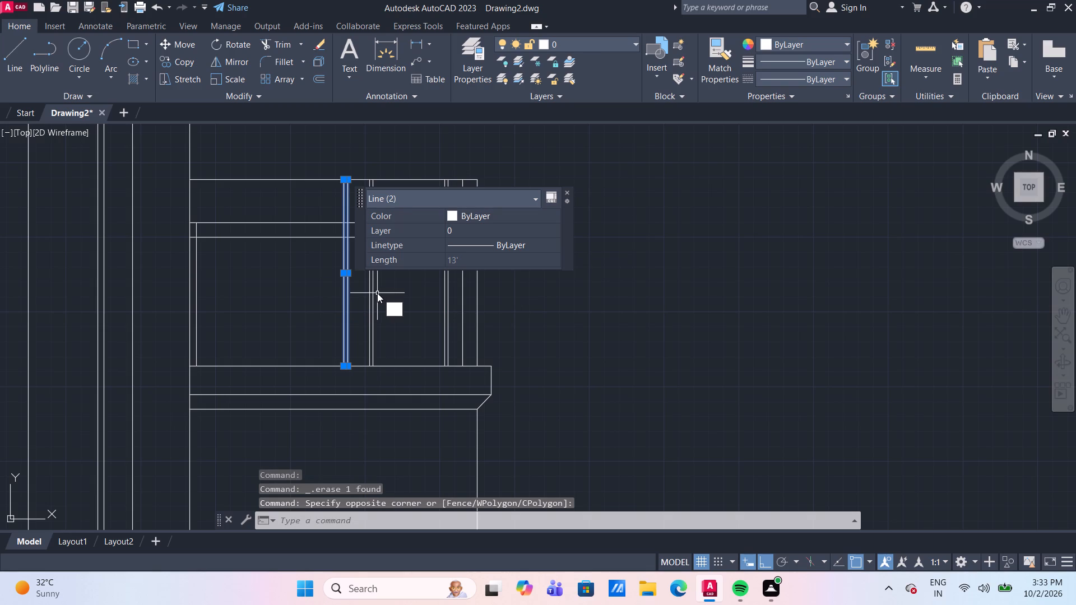
key(Return)
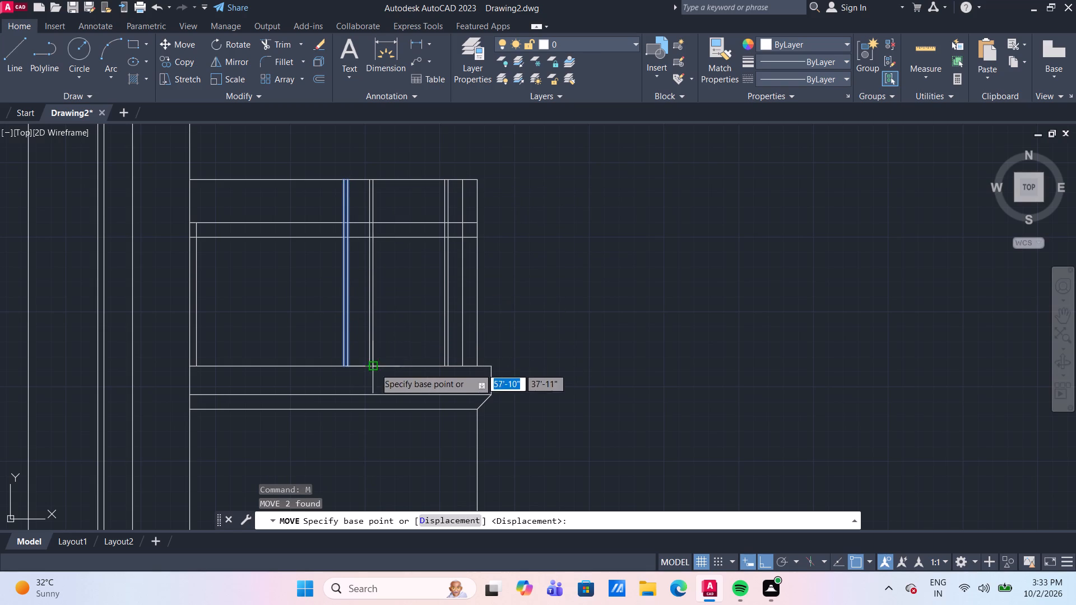
scroll(352, 367, up, 3)
click(328, 365)
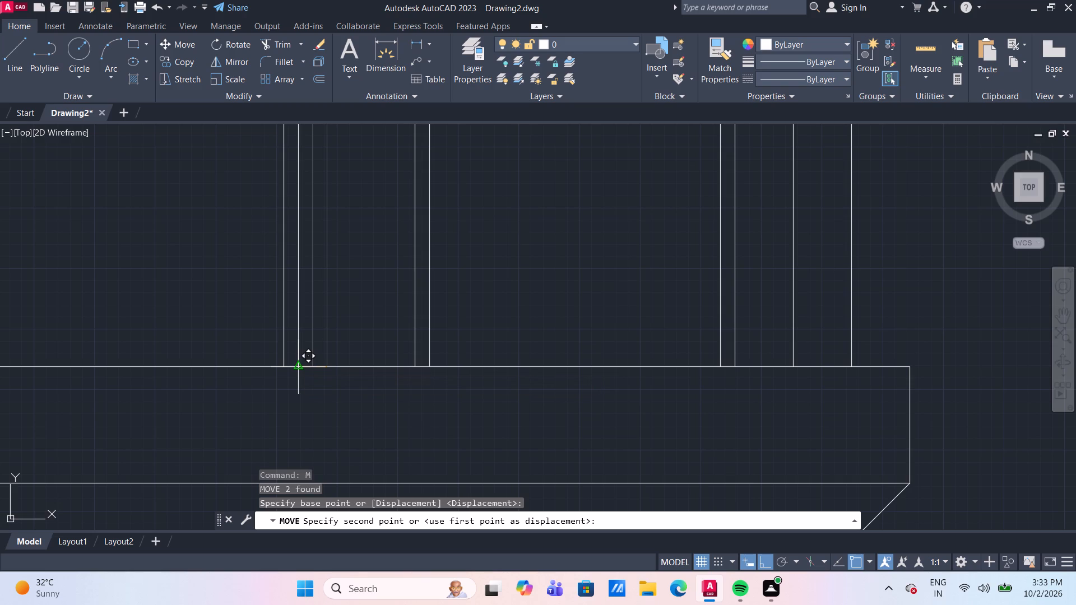
click(295, 369)
Measure the space between the left divider pair and the middle partition pair.
scroll(344, 332, down, 4)
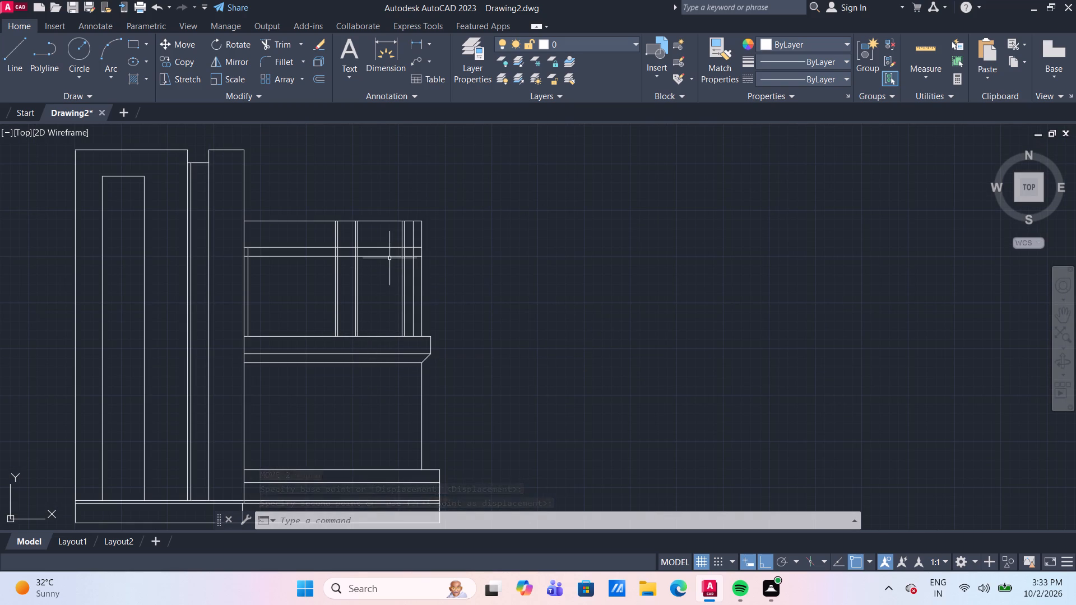
scroll(265, 309, up, 2)
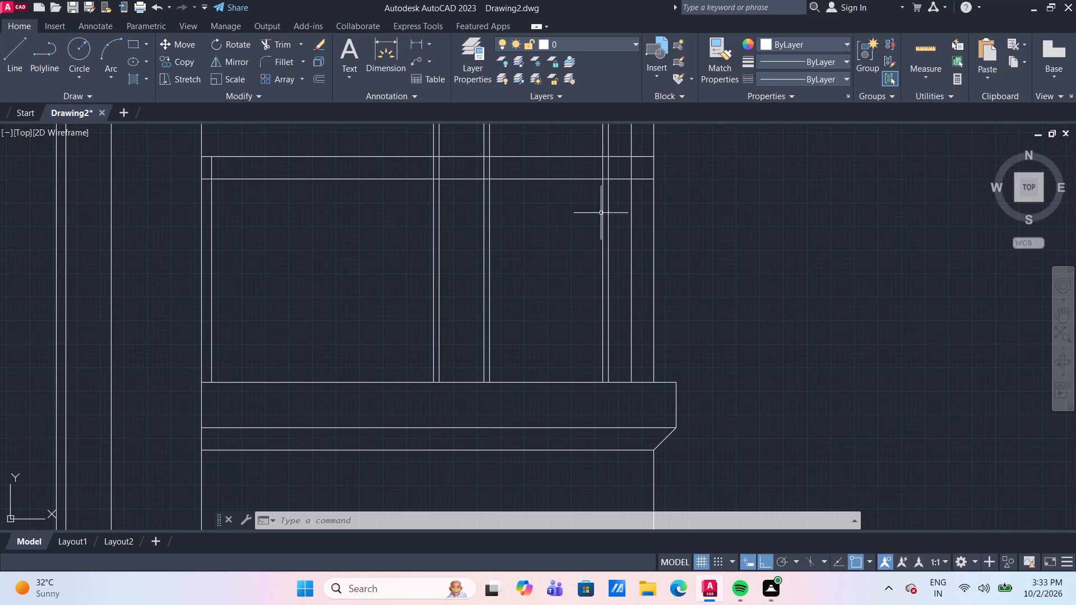
click(917, 57)
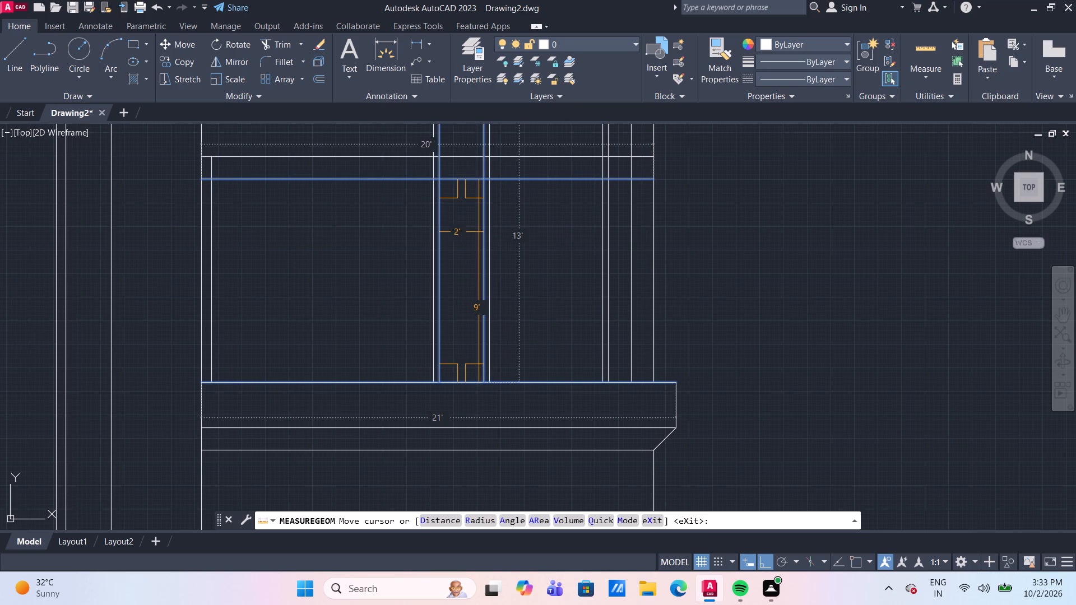
key(Escape)
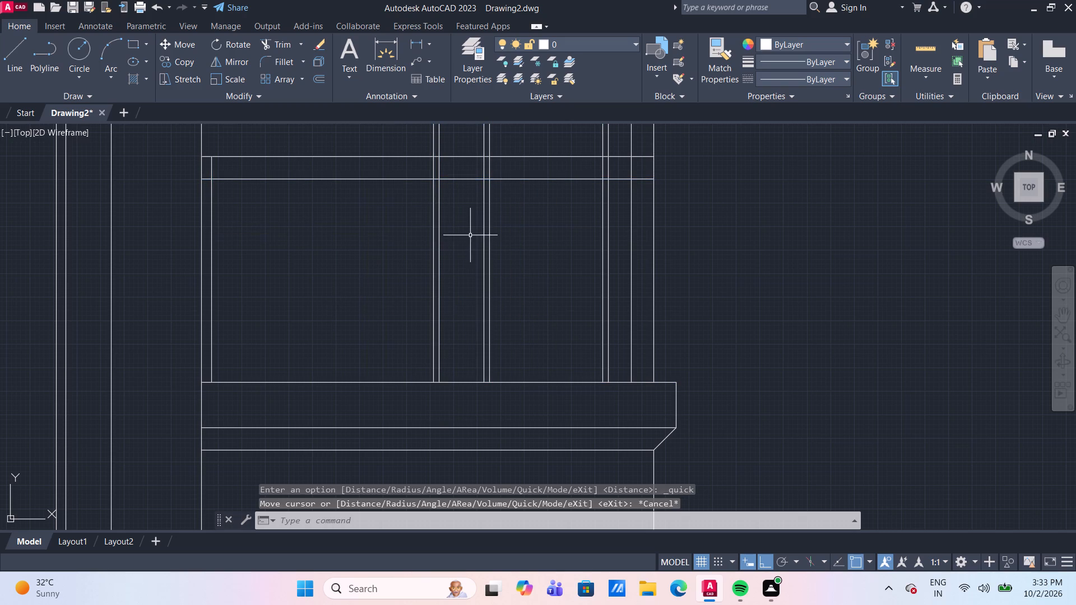
Move the left divider's pair of lines 4" further left.
drag(456, 244, 450, 244)
click(380, 232)
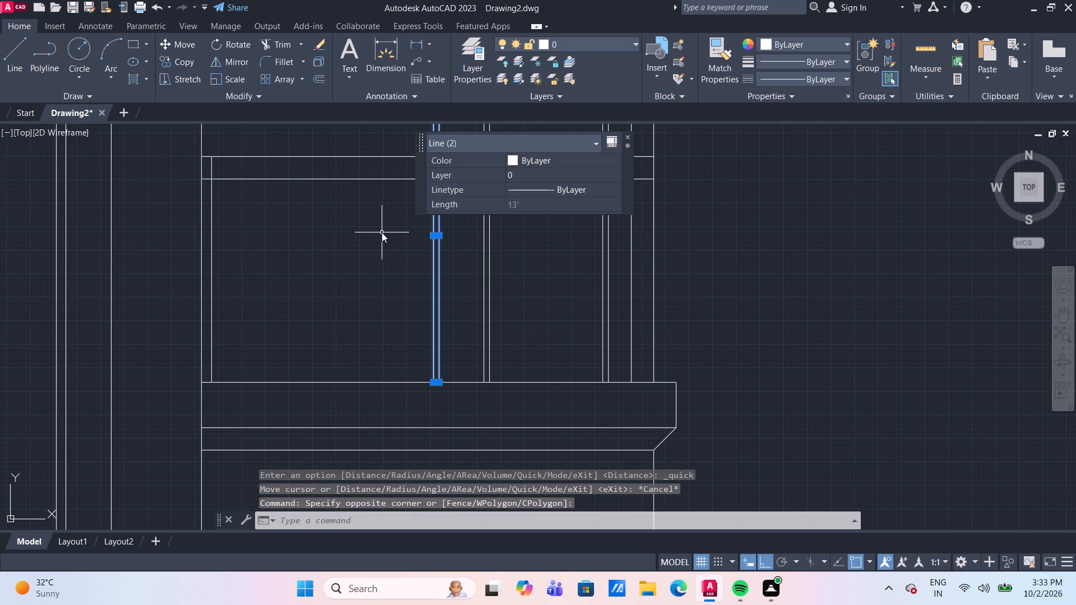
key(m)
key(Return)
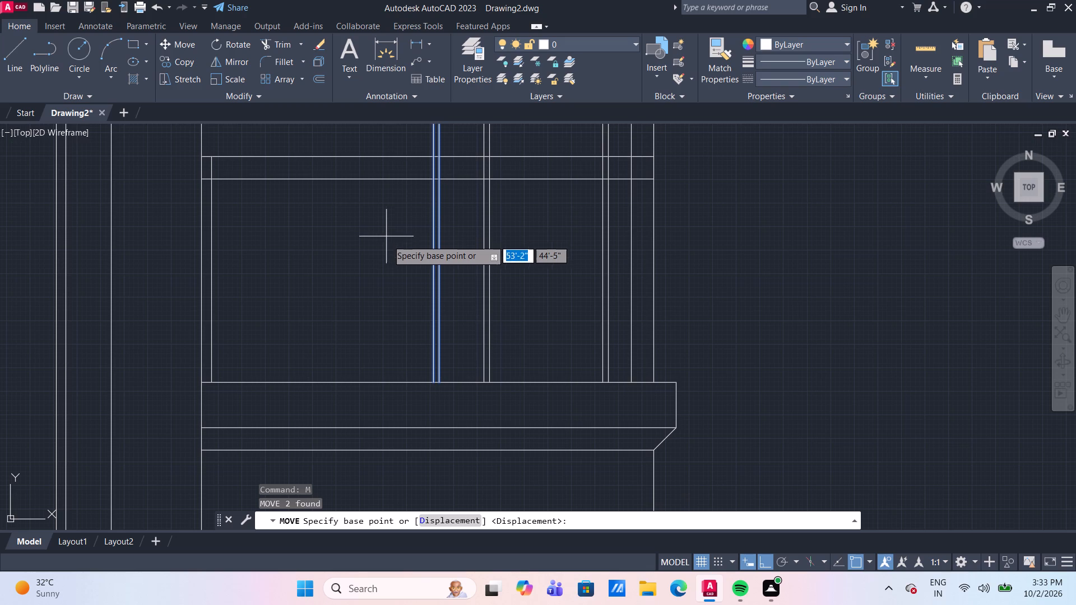
click(438, 386)
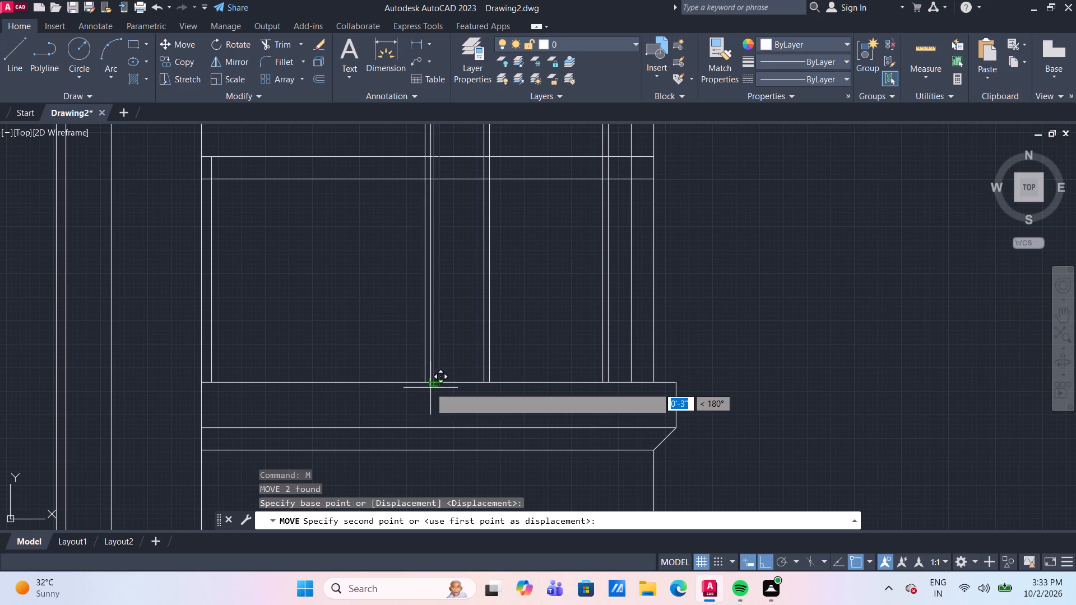
text(4")
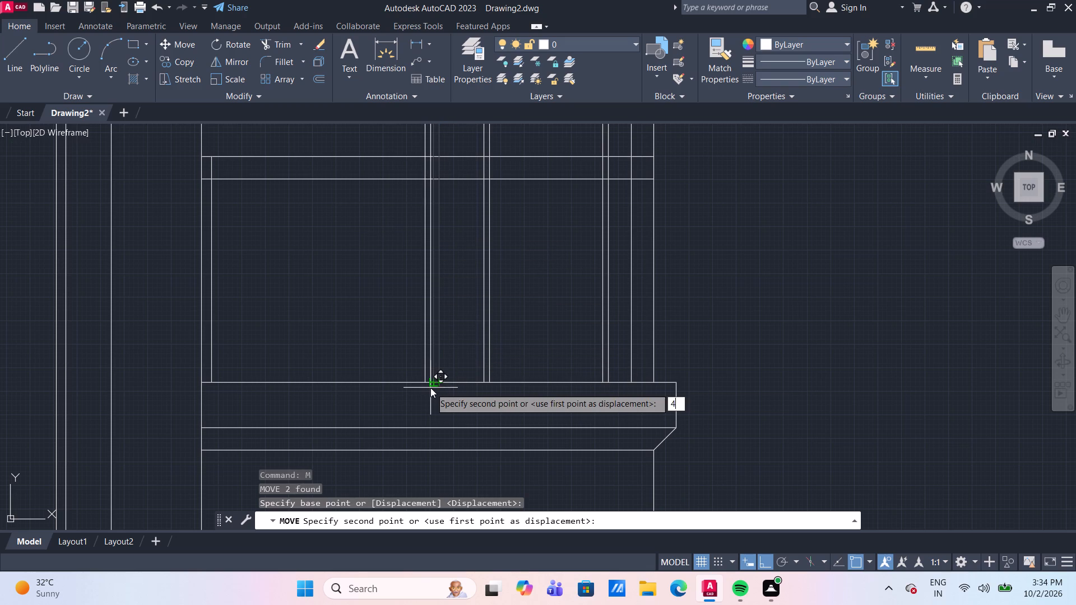
key(Return)
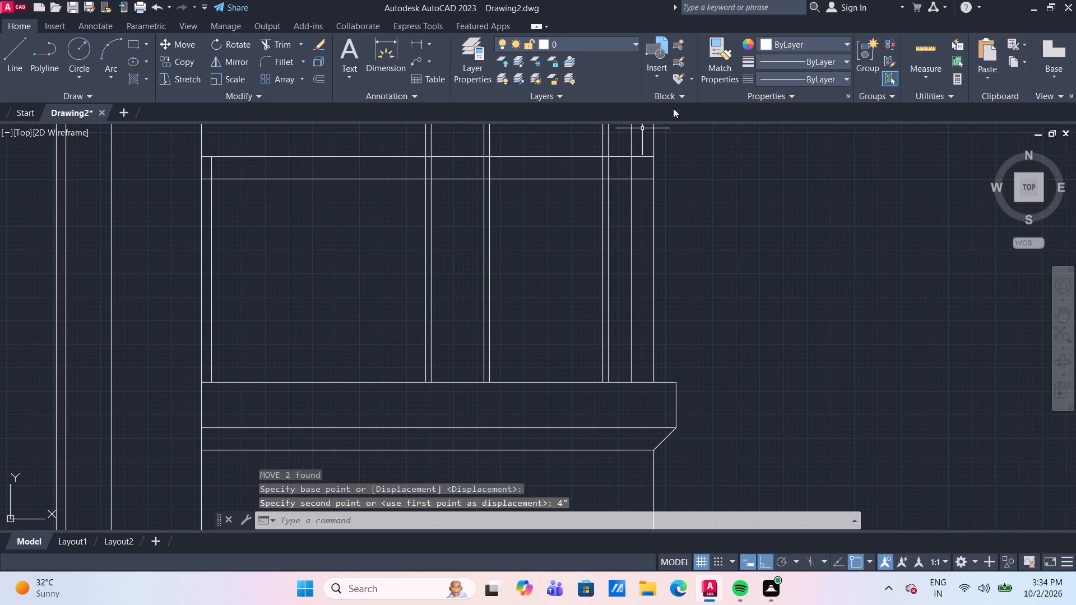
Measure the bay between the middle partition pair and the right partition pair.
click(932, 42)
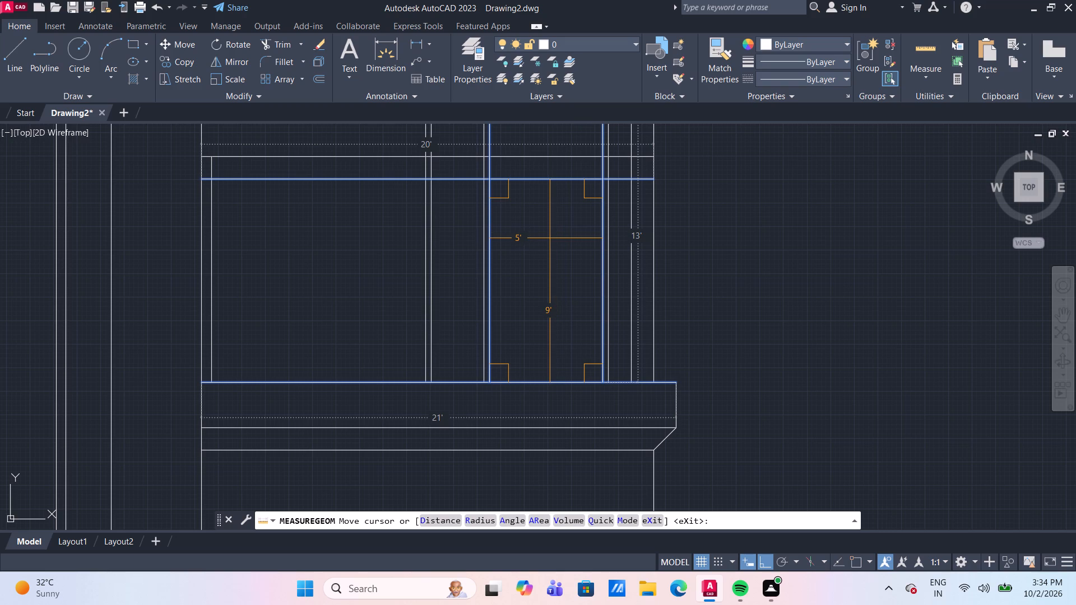
key(Escape)
Offset the lower of the room's two upper horizontal lines 2'6" downward into the room.
middle_drag(547, 233, 509, 262)
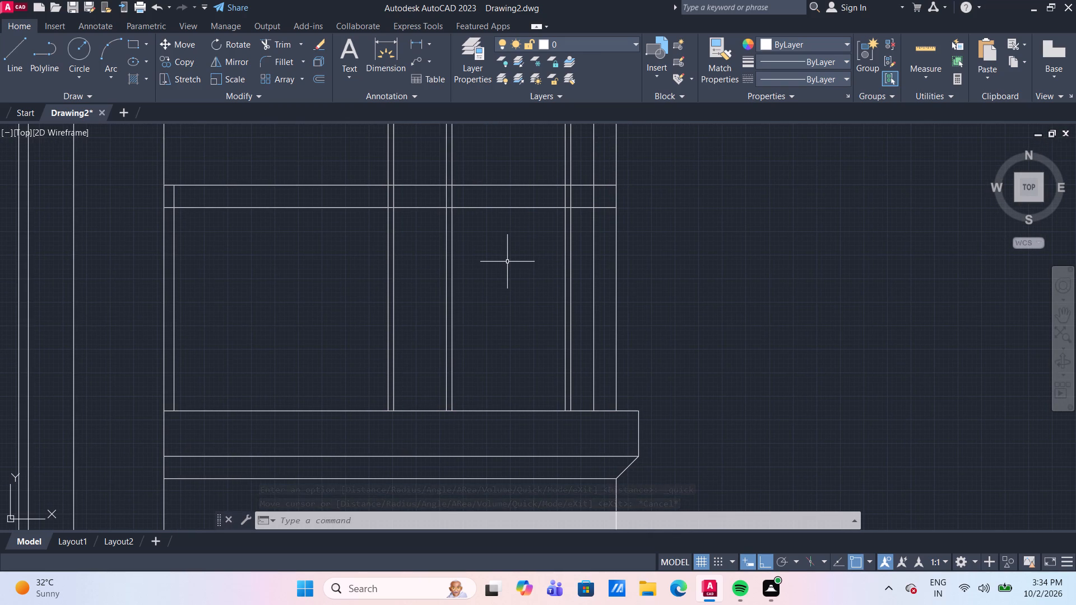
key(o)
key(Return)
key(Return)
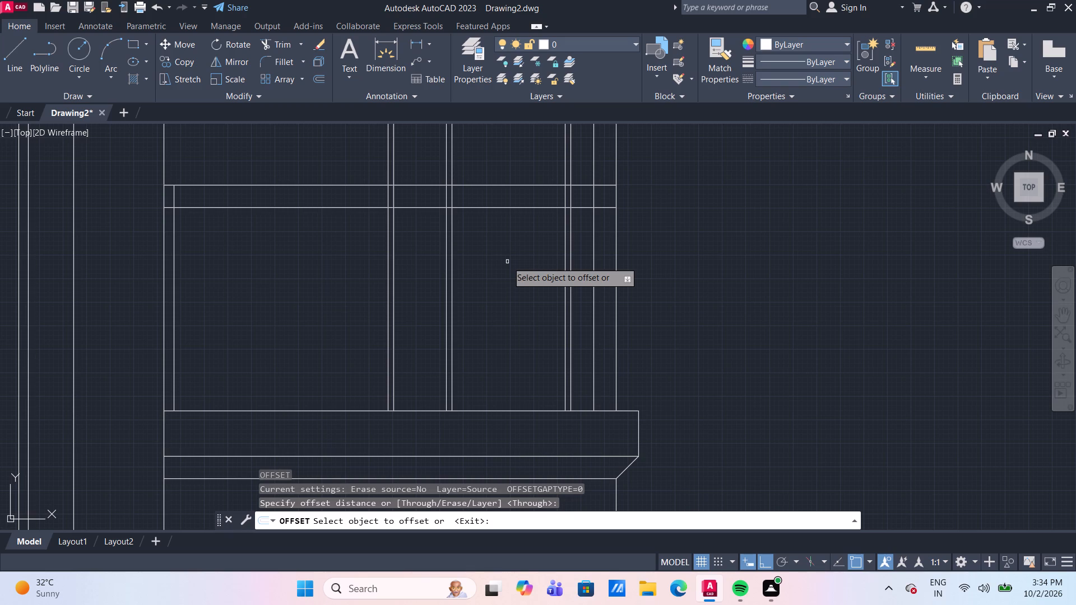
click(438, 207)
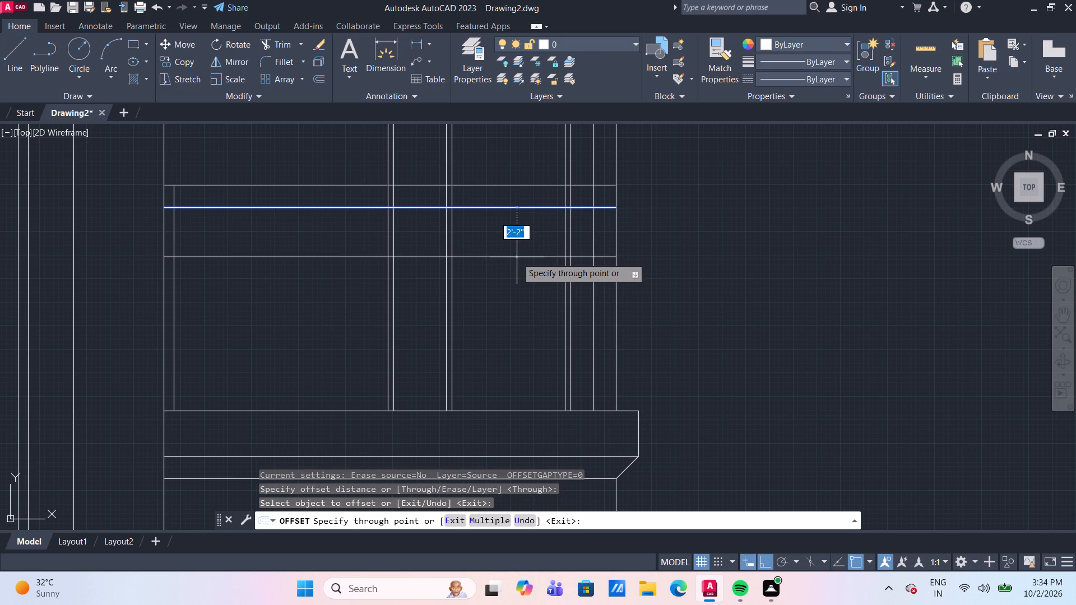
text(2'6")
key(Return)
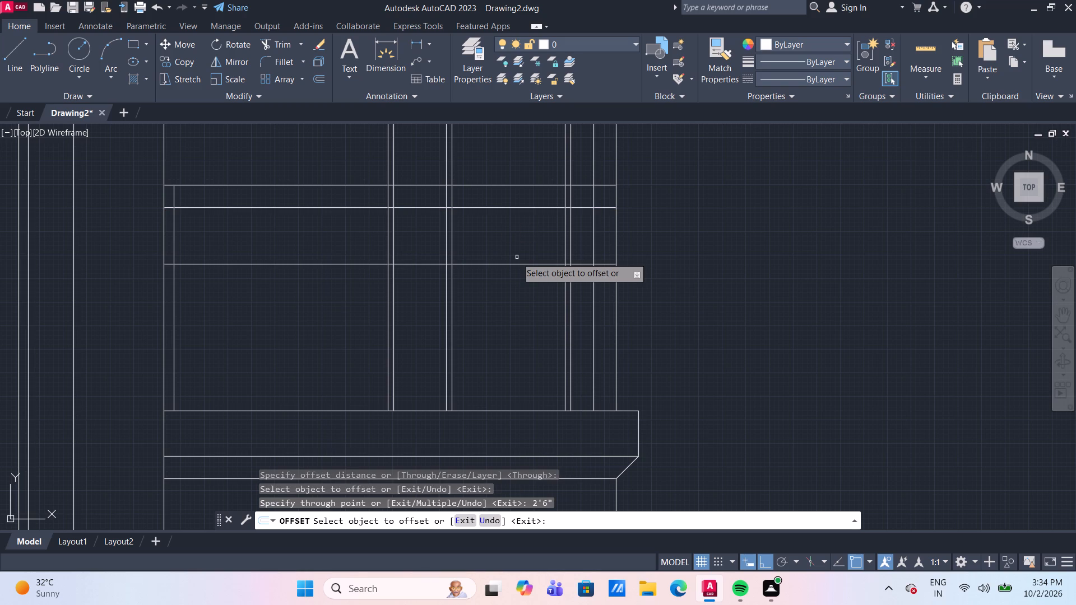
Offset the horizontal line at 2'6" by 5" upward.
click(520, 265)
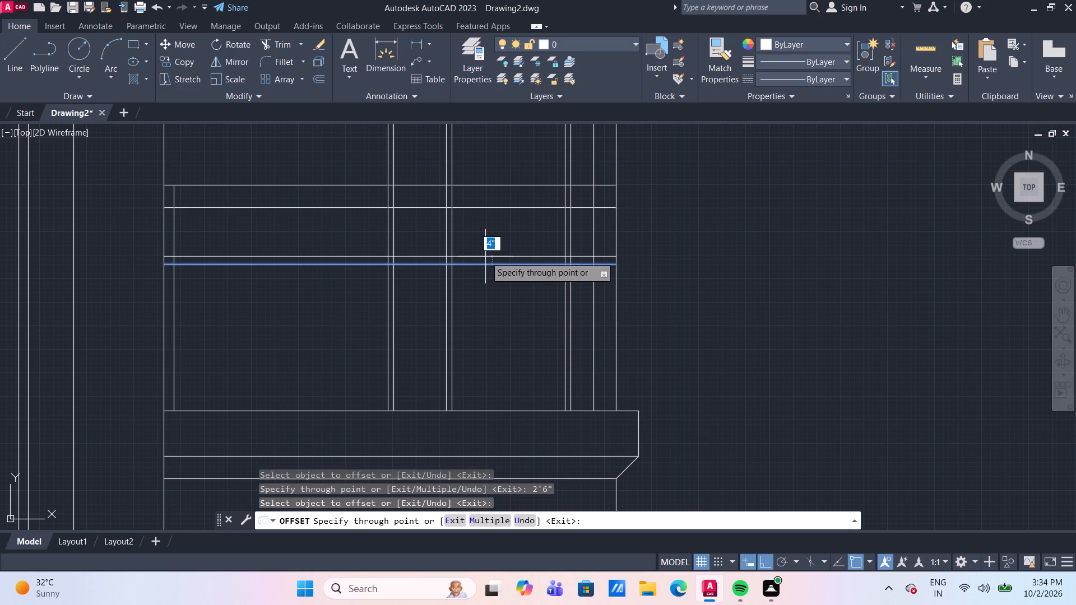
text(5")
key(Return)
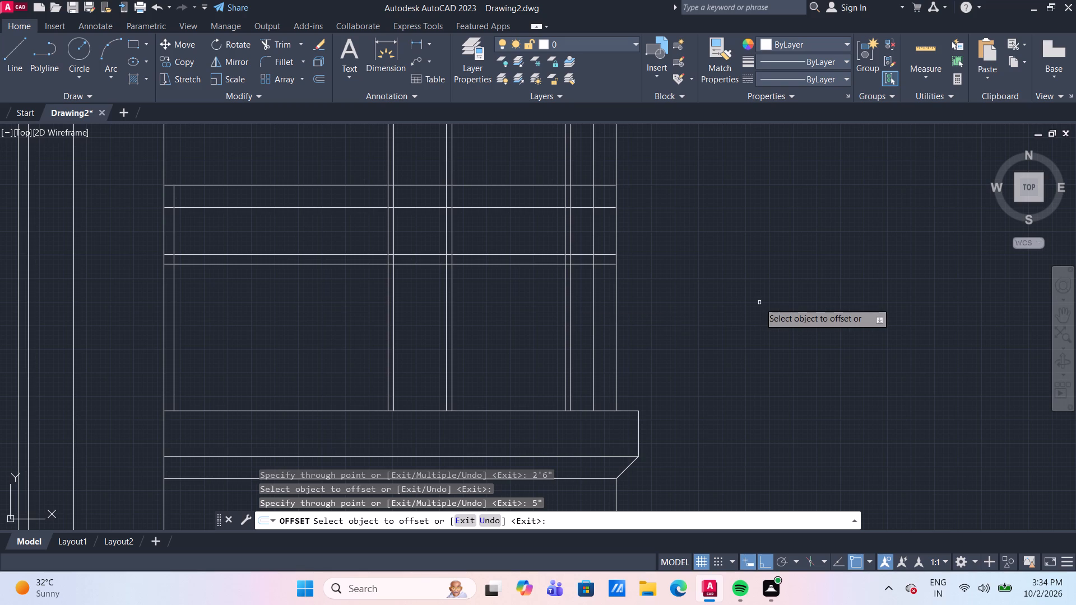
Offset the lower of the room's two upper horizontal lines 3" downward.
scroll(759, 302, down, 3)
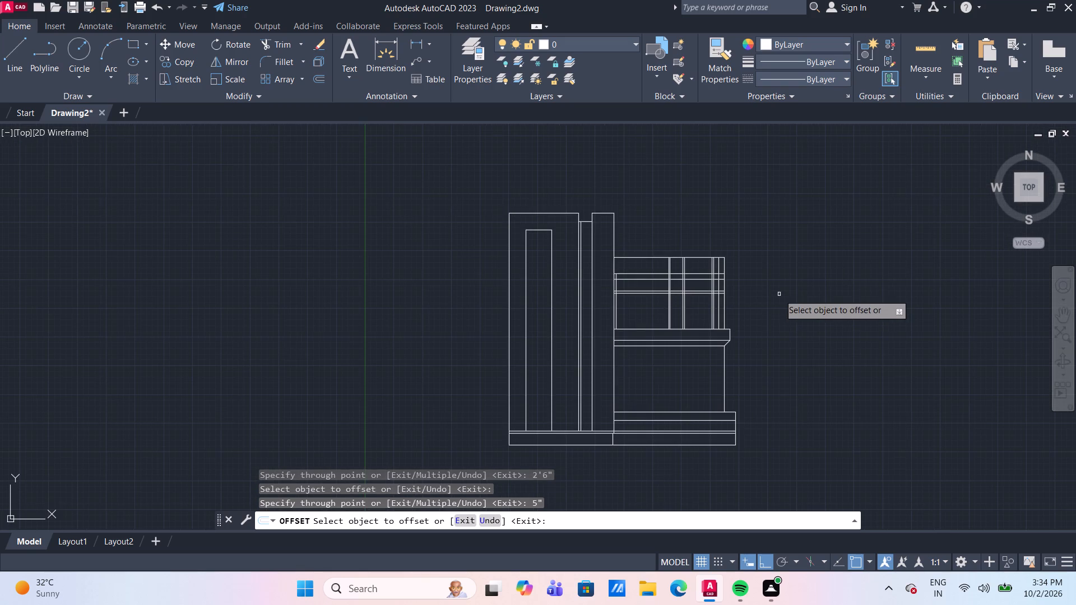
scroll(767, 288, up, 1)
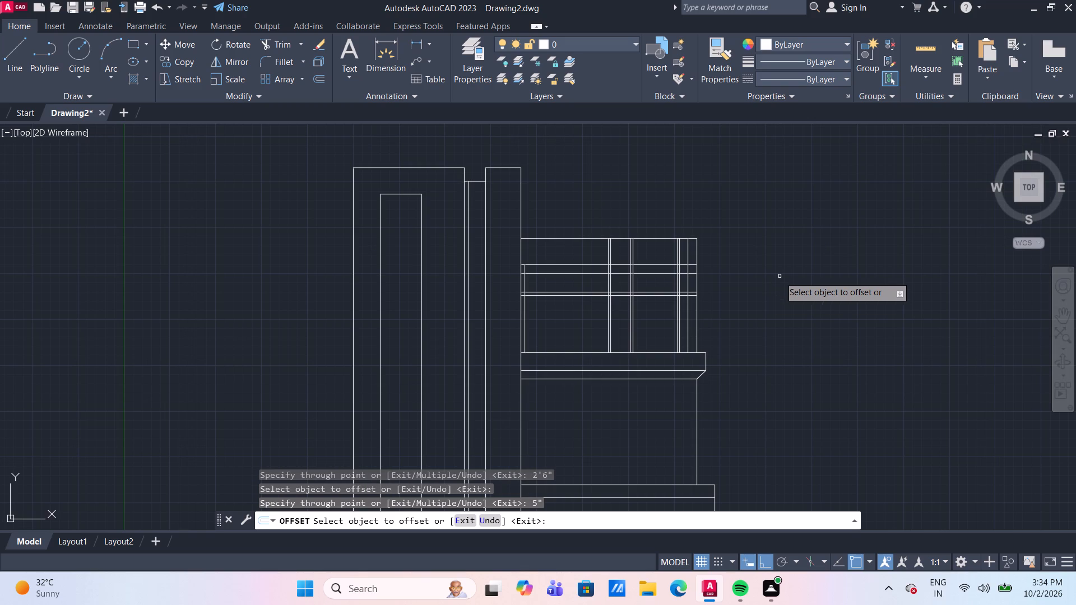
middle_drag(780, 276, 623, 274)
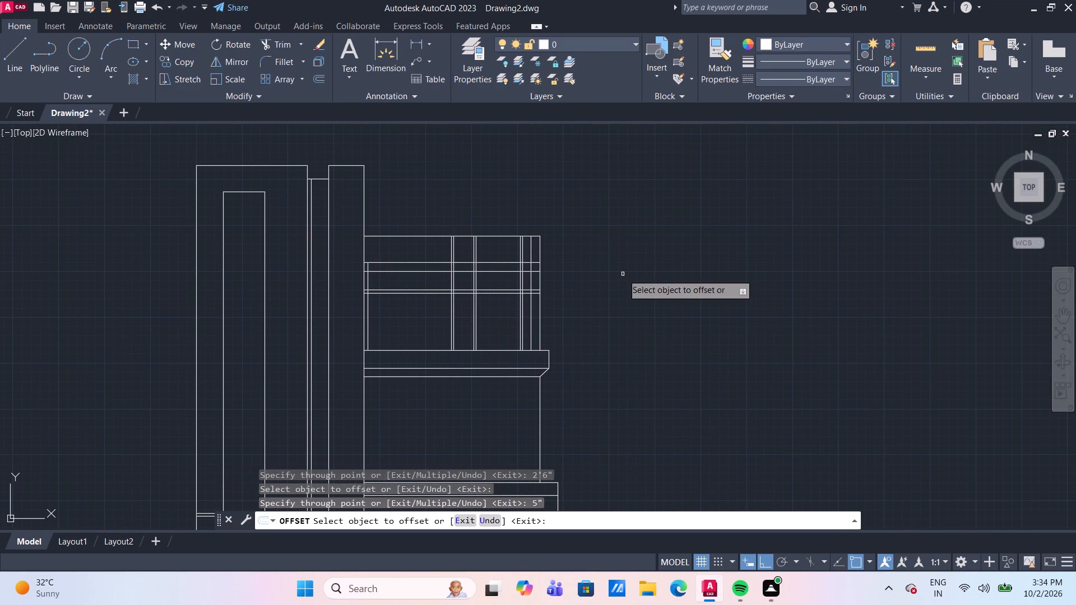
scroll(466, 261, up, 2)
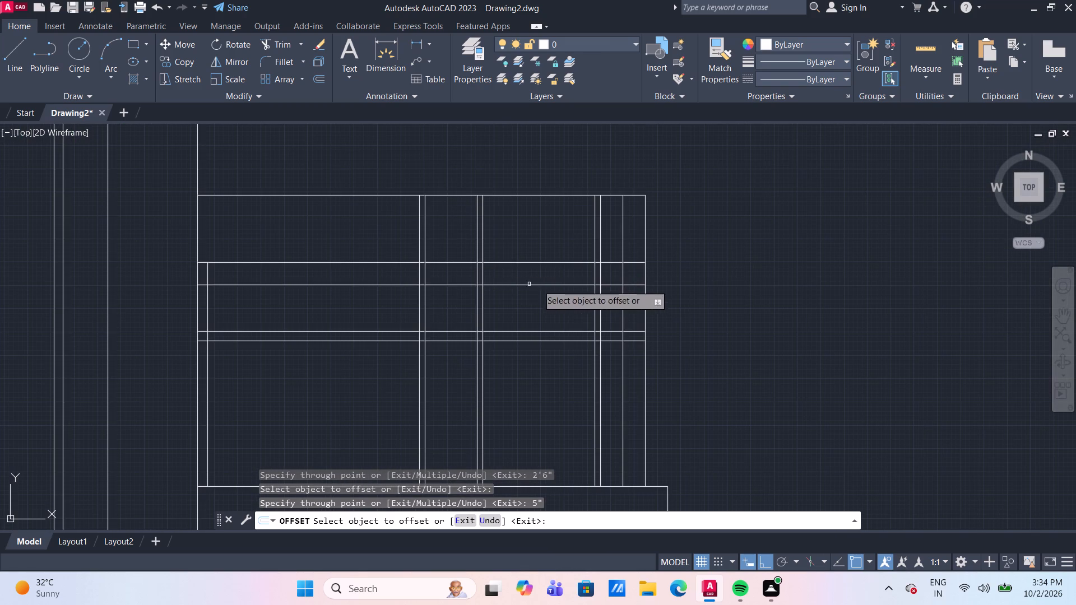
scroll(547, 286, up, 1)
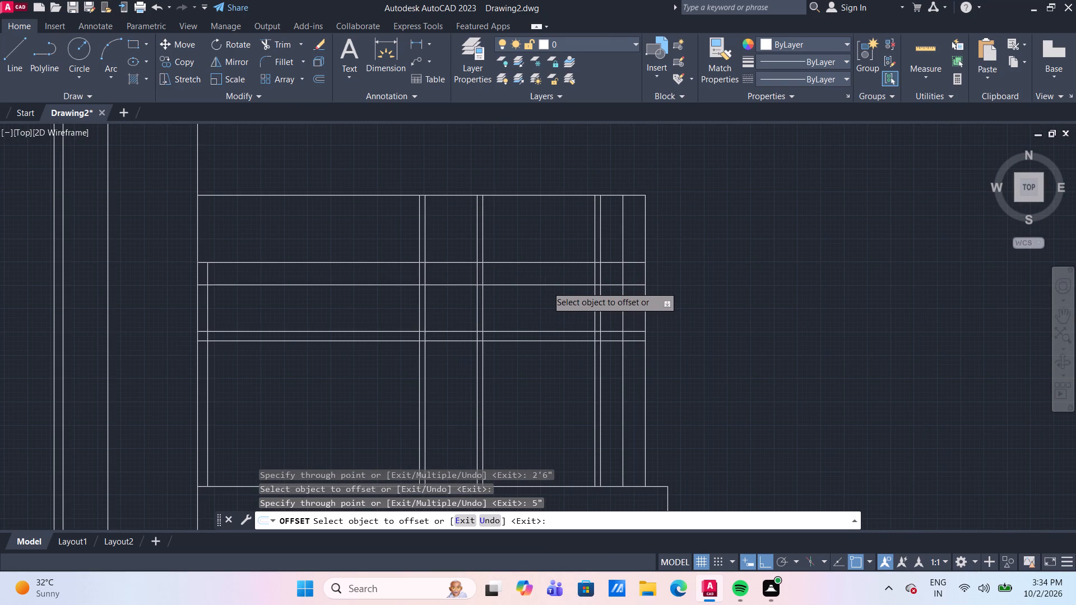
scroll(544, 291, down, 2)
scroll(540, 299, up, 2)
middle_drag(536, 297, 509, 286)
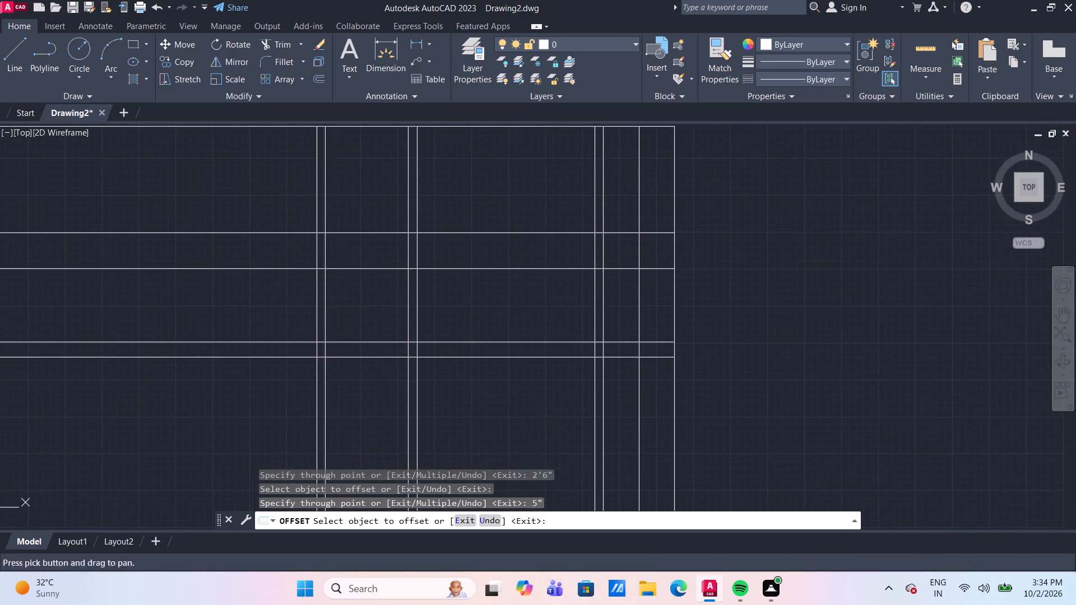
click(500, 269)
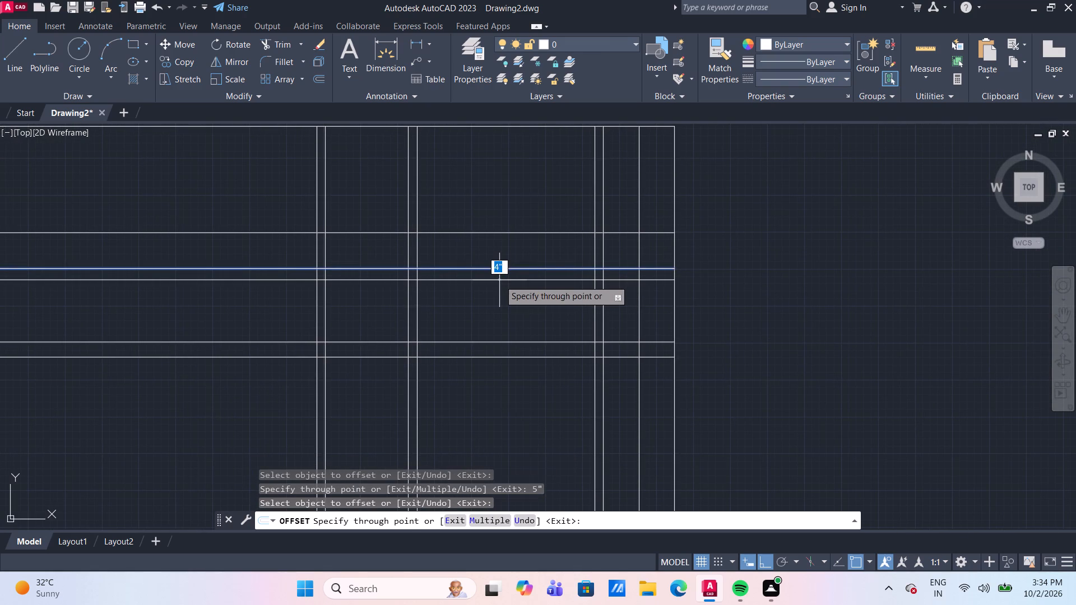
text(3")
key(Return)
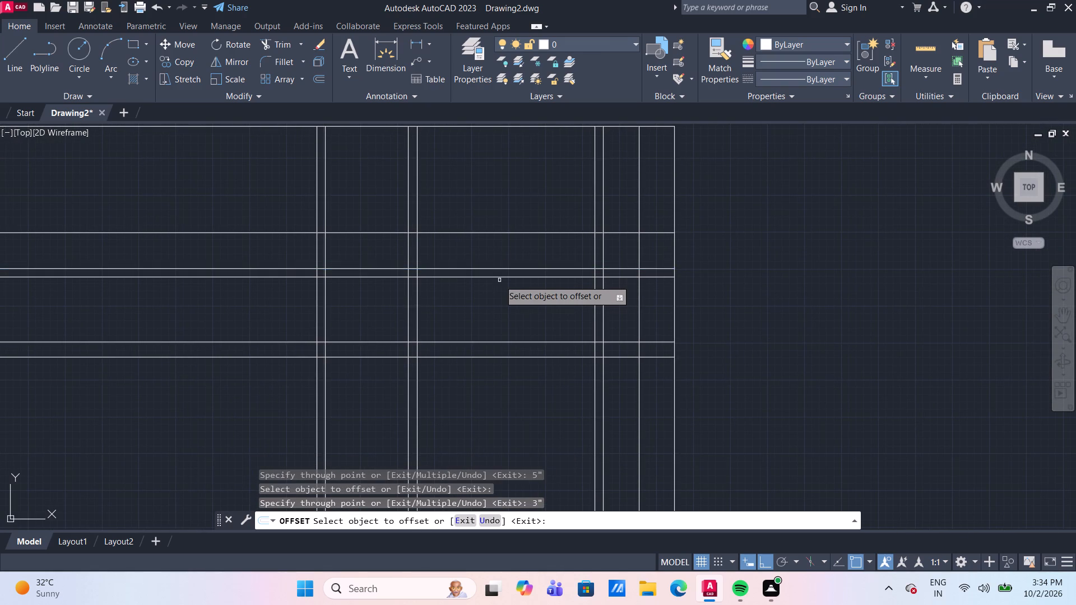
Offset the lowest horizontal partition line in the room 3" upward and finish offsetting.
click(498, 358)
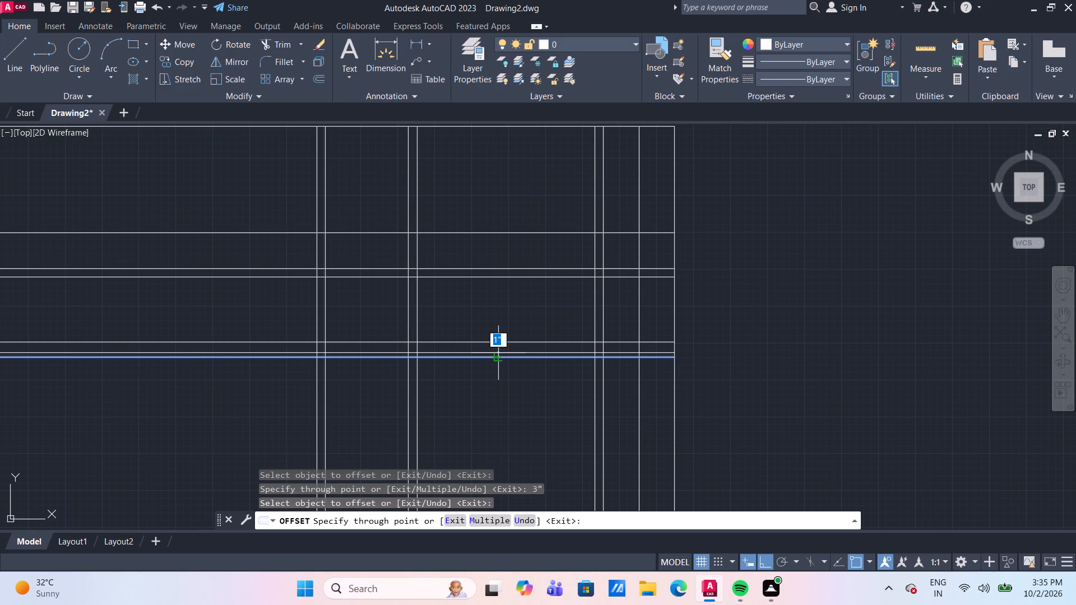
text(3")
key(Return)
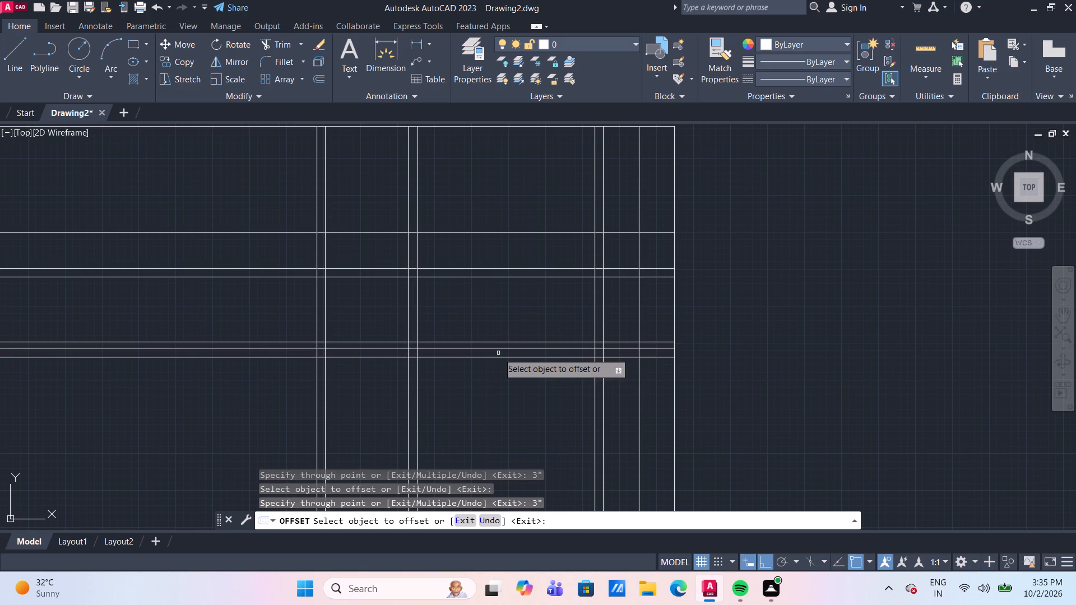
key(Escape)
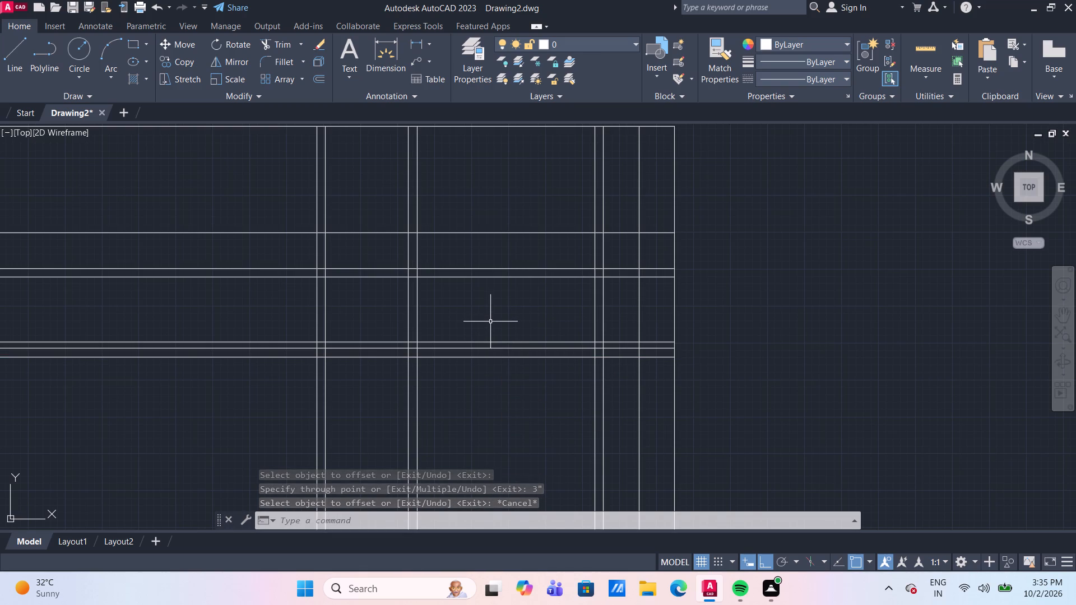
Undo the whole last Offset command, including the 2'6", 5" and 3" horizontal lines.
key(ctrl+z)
Offset the lower of the room's two upper horizontal lines 3" downward to form a horizontal partition pair.
scroll(490, 322, down, 2)
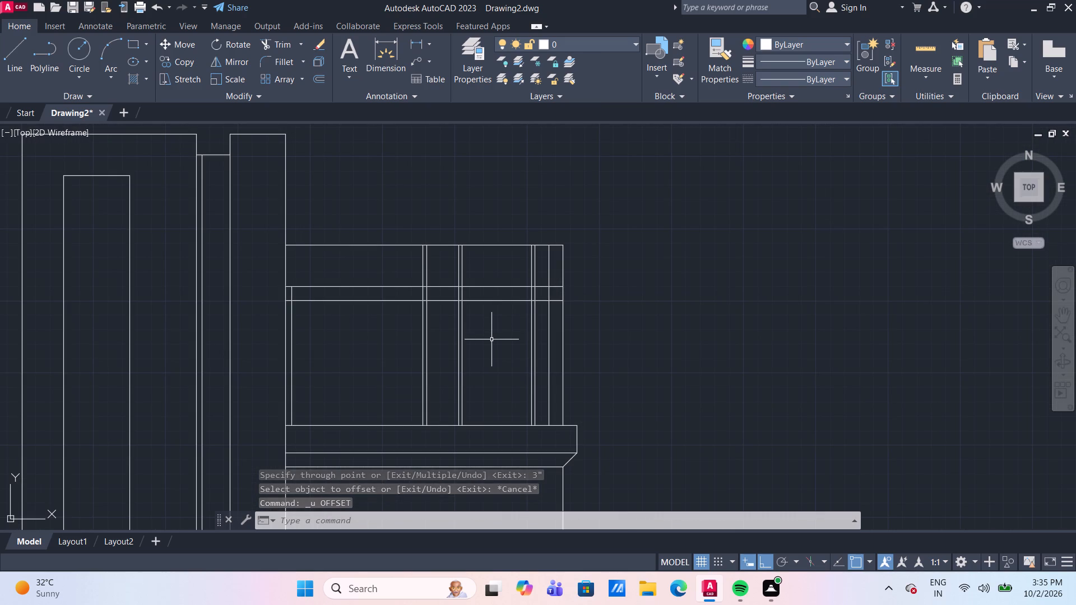
scroll(491, 339, up, 1)
middle_drag(491, 339, 491, 310)
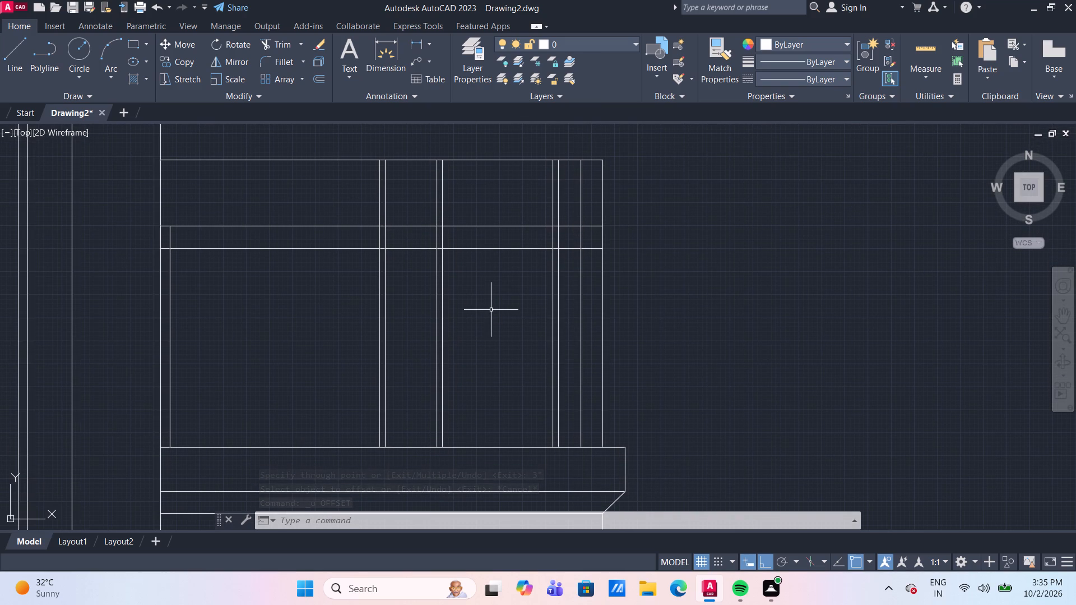
key(o)
key(Return)
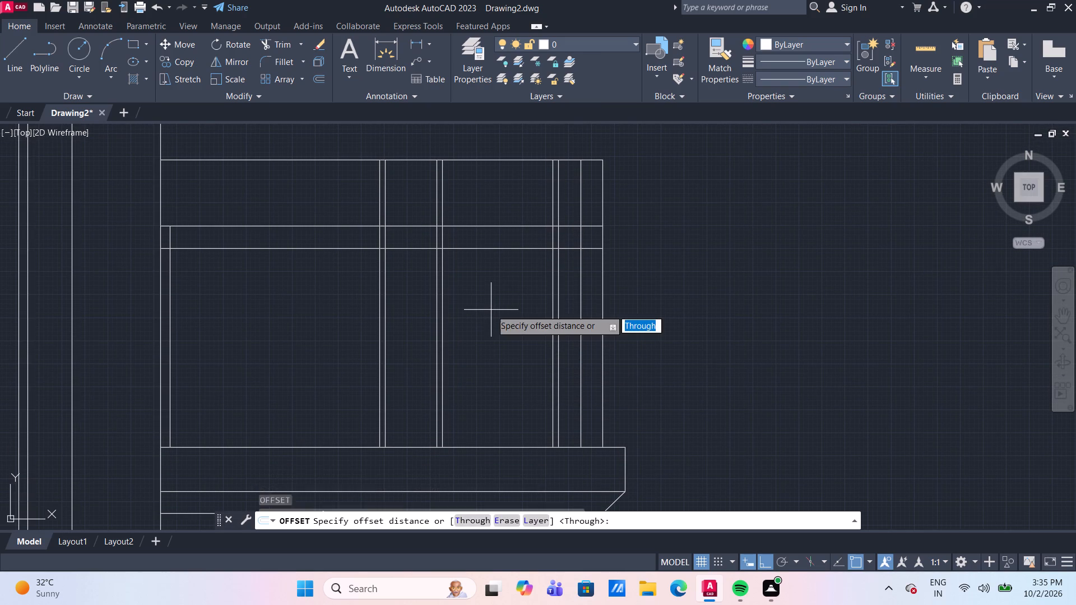
key(Return)
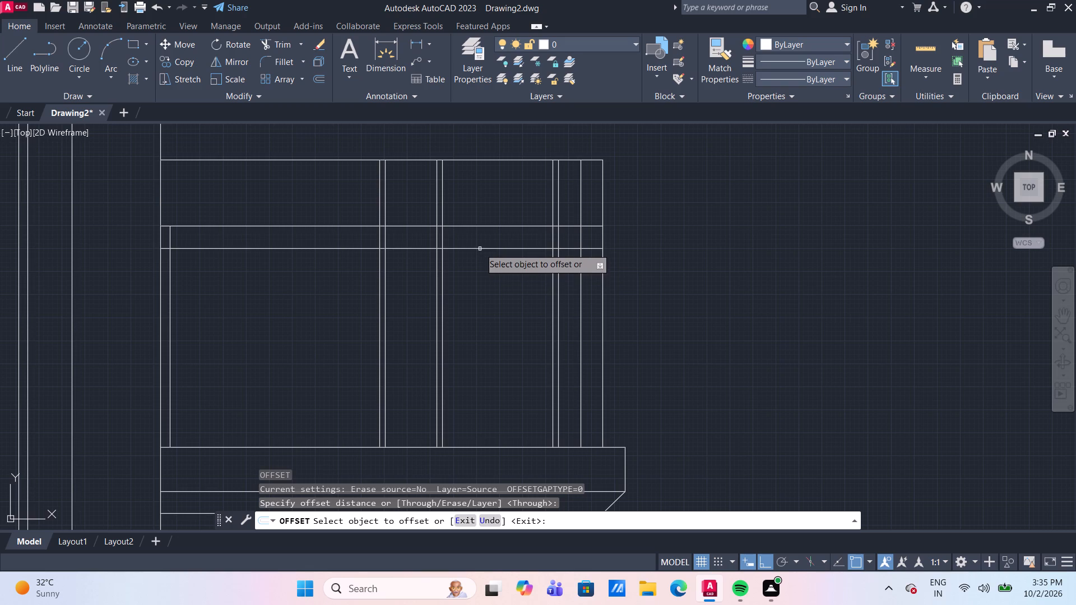
click(480, 248)
text(3")
key(Return)
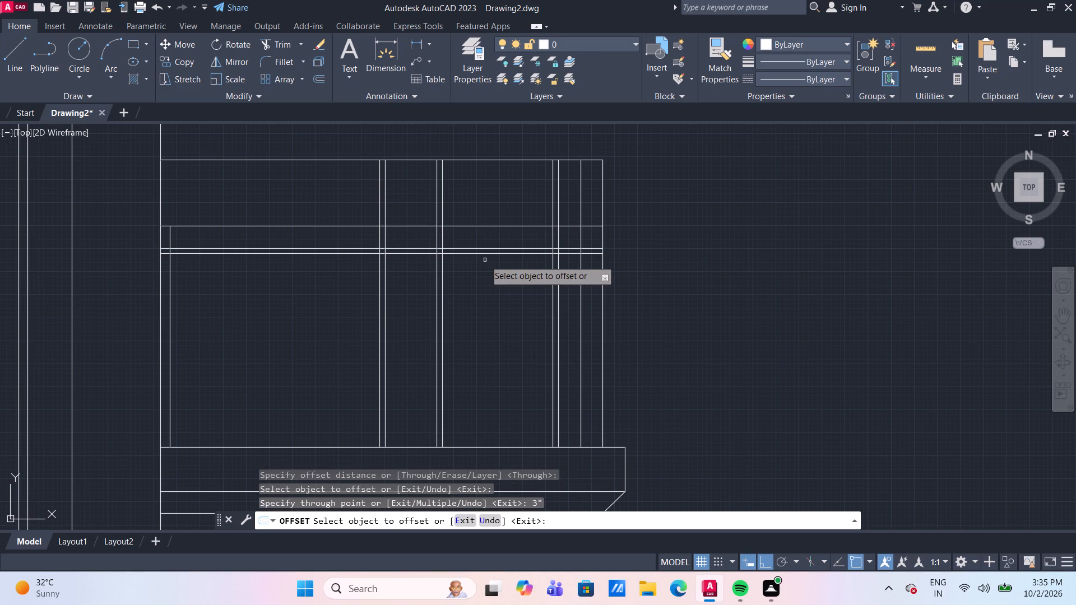
Offset the lower line of the 3" horizontal pair 2'6" downward into the room.
click(483, 254)
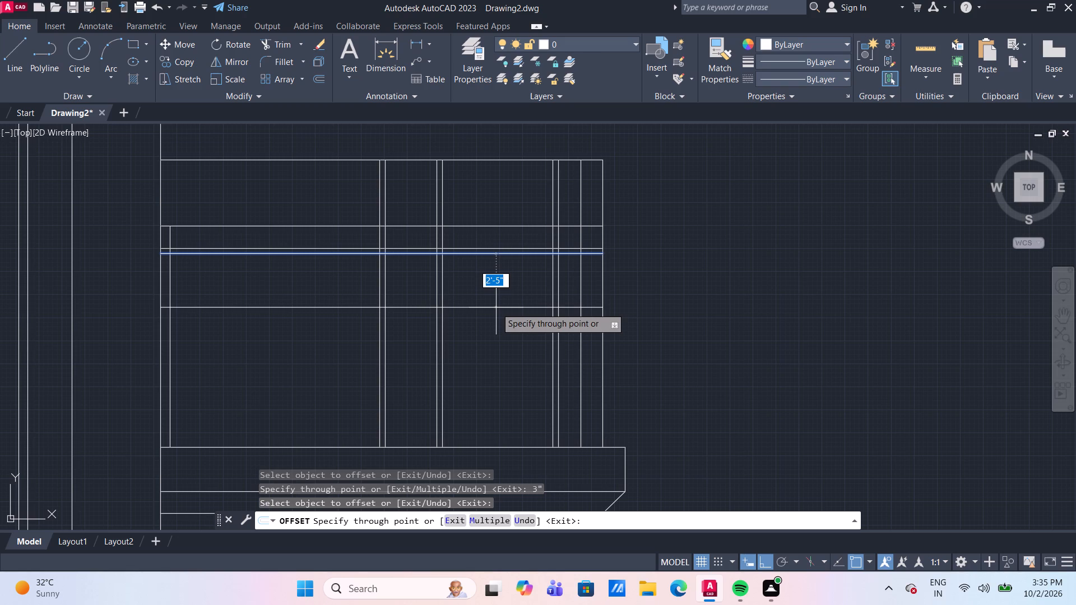
text(2'6")
key(Return)
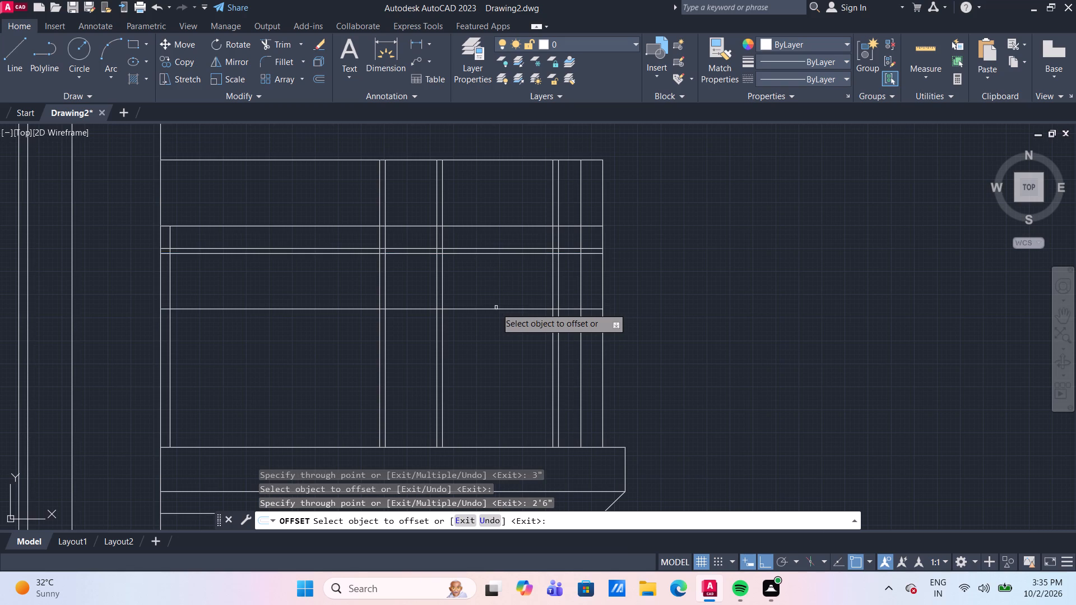
Offset the new lower horizontal line 4" upward to form a second horizontal pair.
click(497, 309)
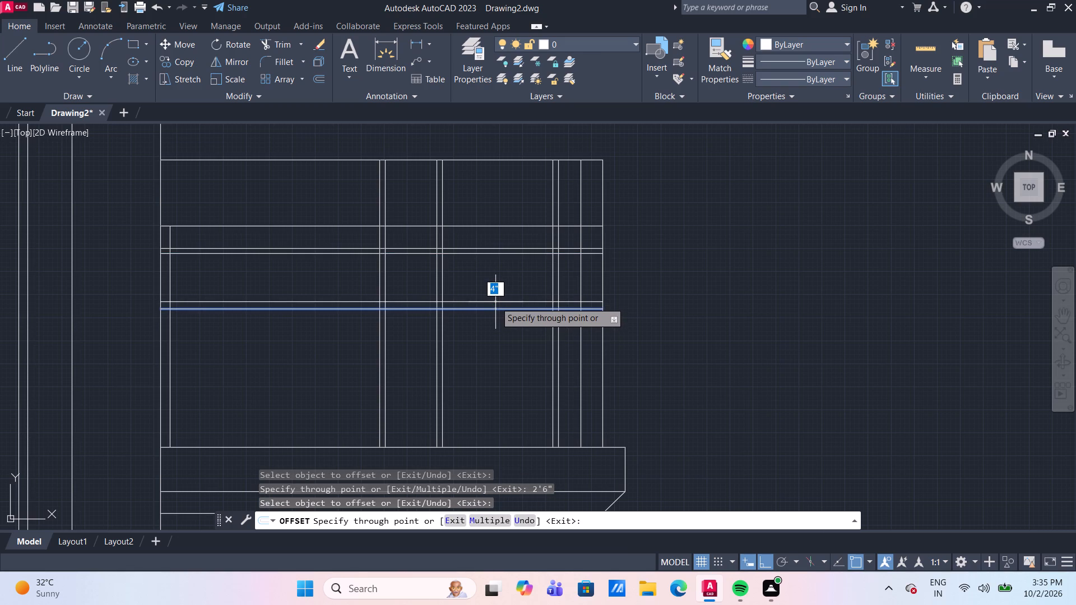
text(4")
key(Return)
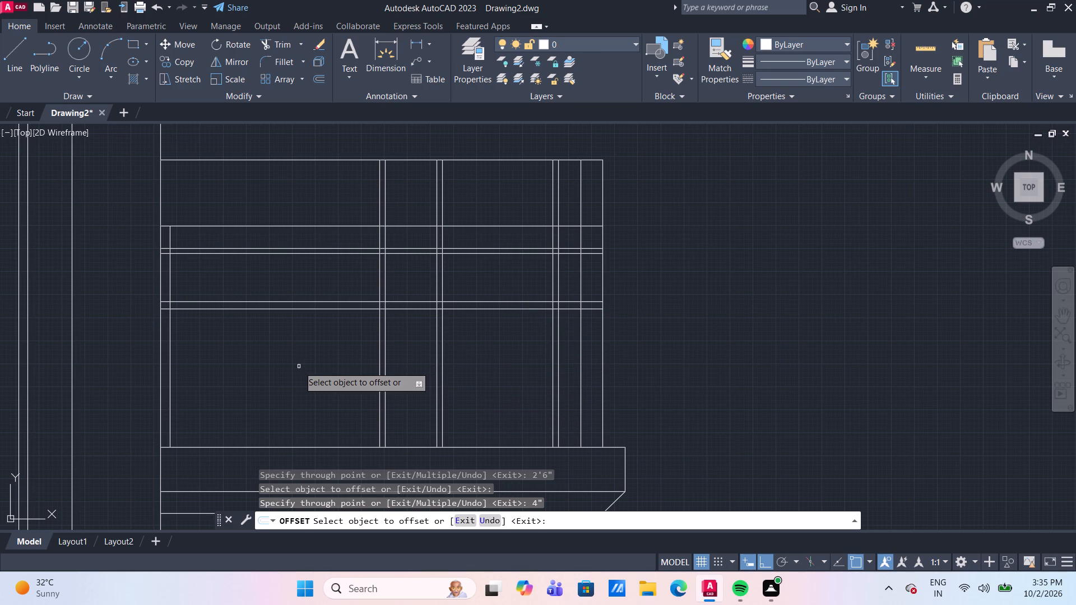
key(Escape)
Trim the 4" horizontal pair inside the left partition pair, and the partition's right line between those two horizontals.
text(TR)
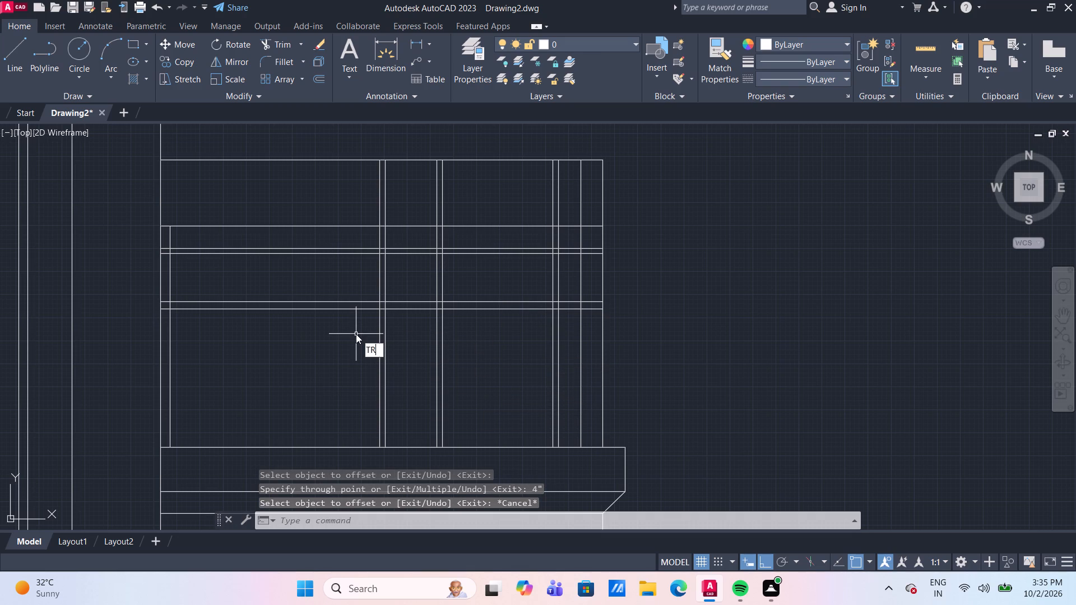
key(Return)
scroll(375, 317, up, 2)
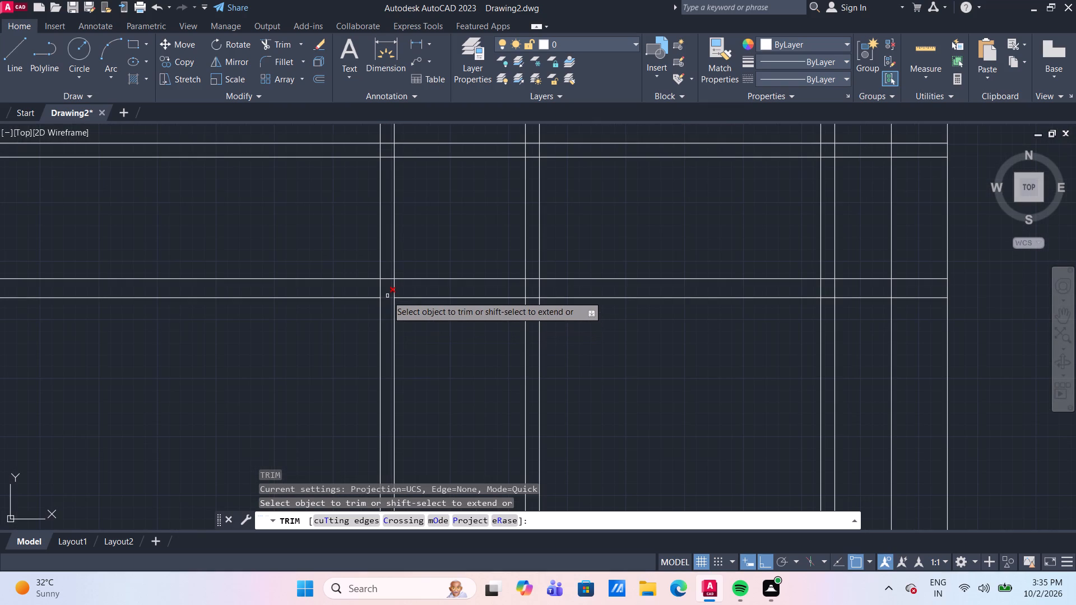
click(387, 296)
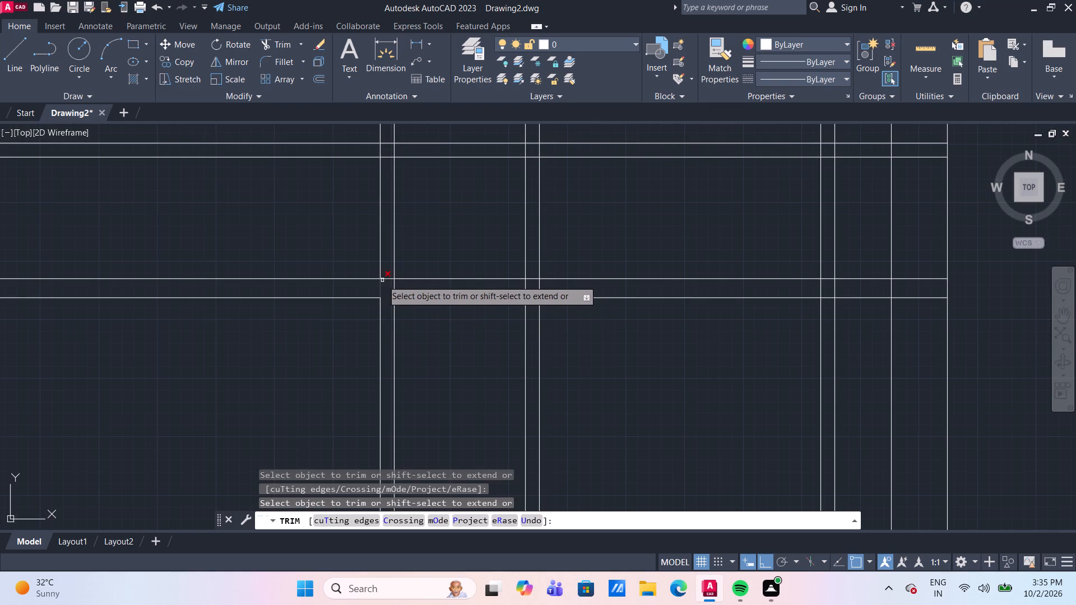
click(386, 279)
click(393, 287)
Trim the 3" horizontal pair inside the left partition pair, and the partition's right line between those two horizontals.
scroll(393, 288, down, 1)
scroll(371, 222, up, 2)
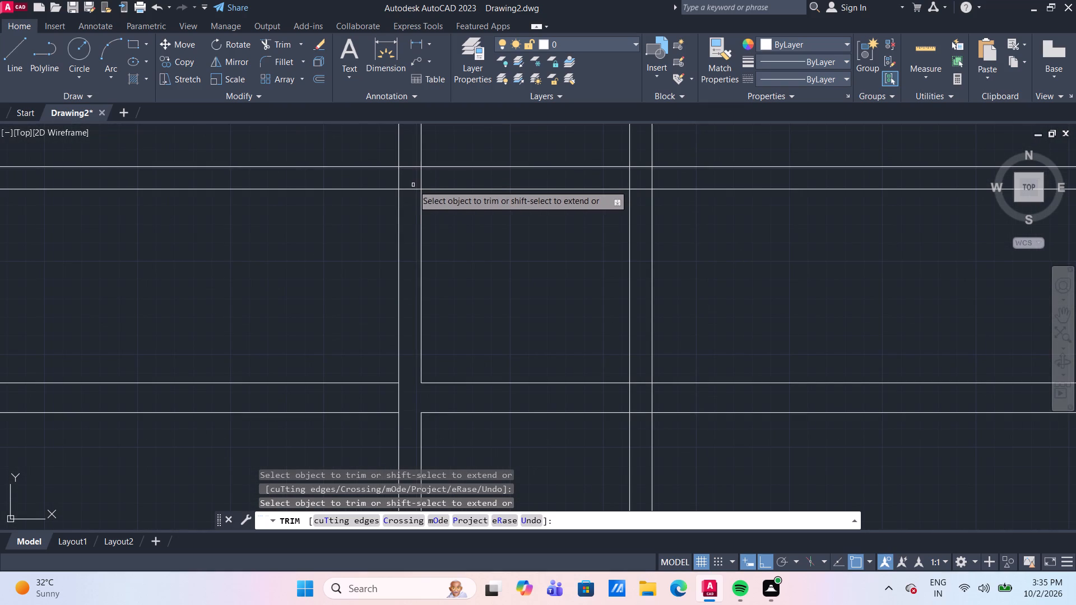
click(411, 188)
click(413, 168)
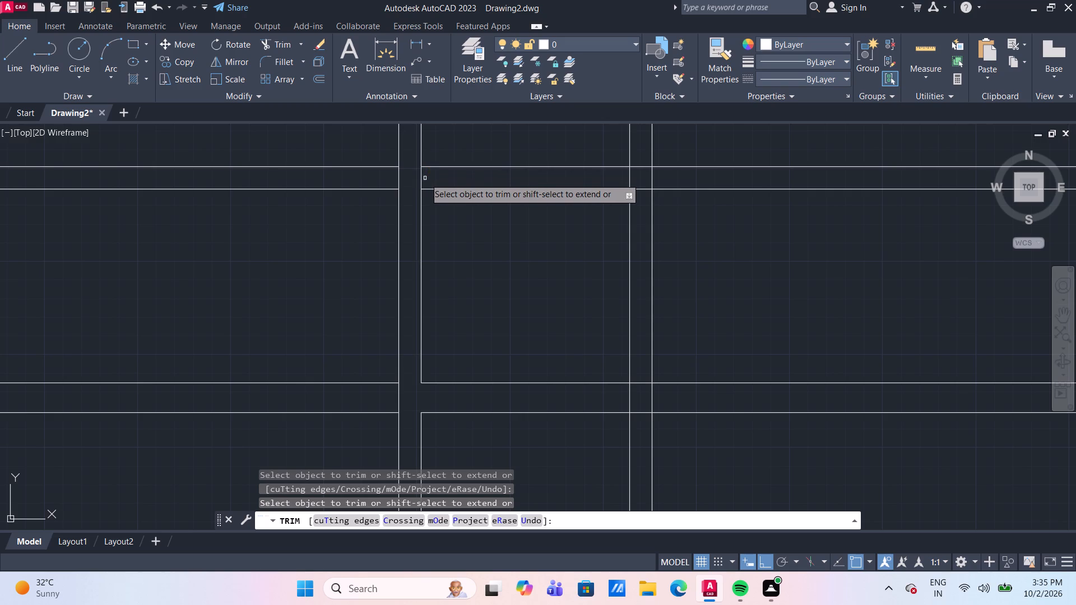
click(421, 178)
scroll(423, 178, down, 2)
middle_drag(424, 226, 485, 229)
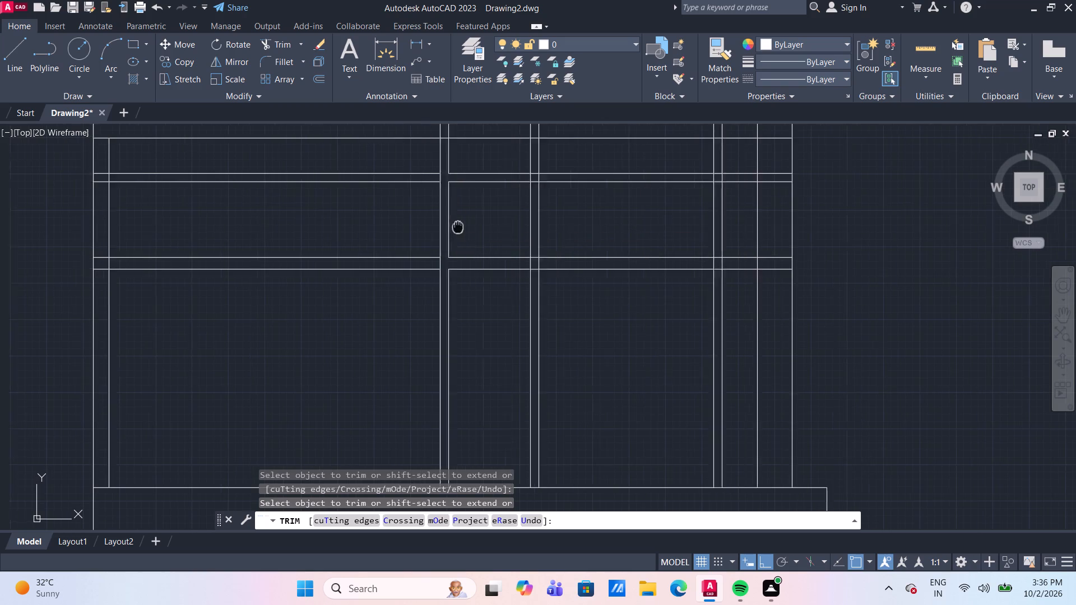
middle_drag(485, 229, 344, 248)
middle_drag(409, 174, 402, 213)
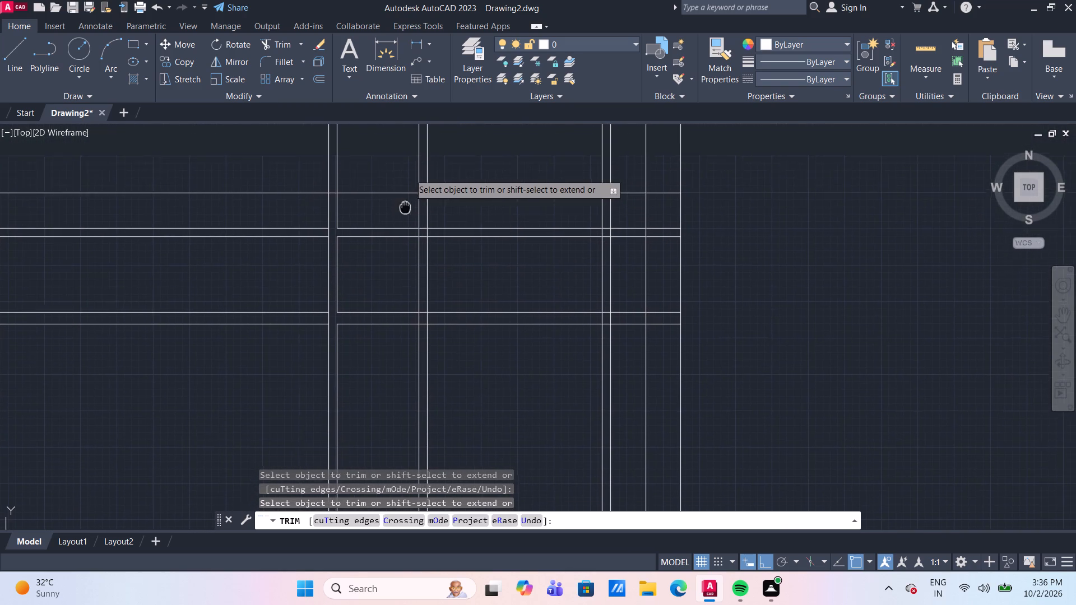
middle_drag(402, 213, 391, 224)
middle_drag(361, 227, 342, 227)
scroll(342, 228, down, 1)
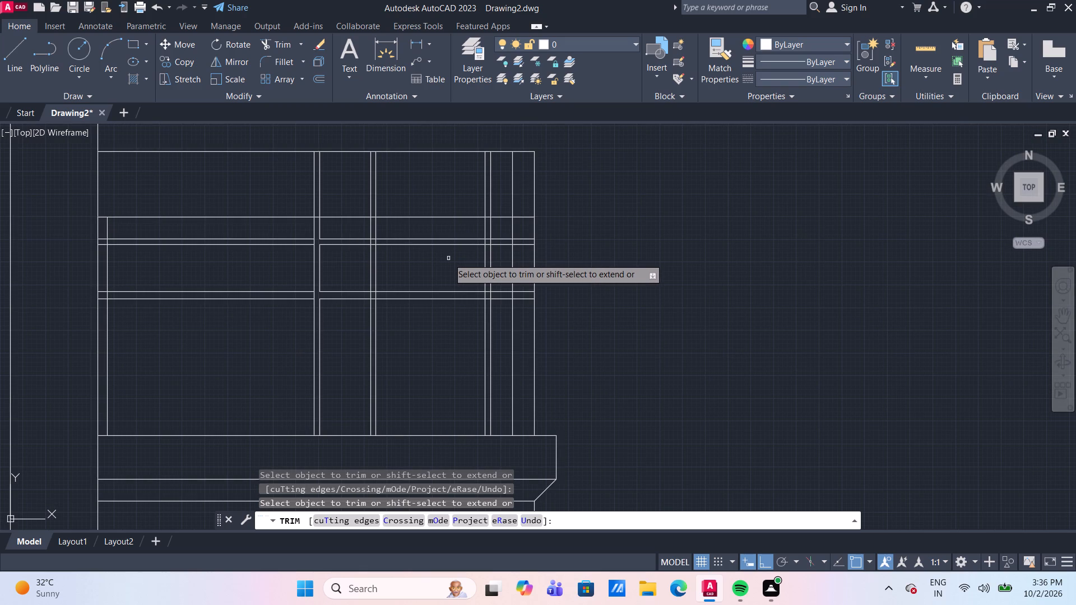
key(Escape)
Draw a diagonal line from the upper horizontal's crossing with the innermost right wall line to the right partition's right line at the 3" pair's upper line.
key(l)
key(Return)
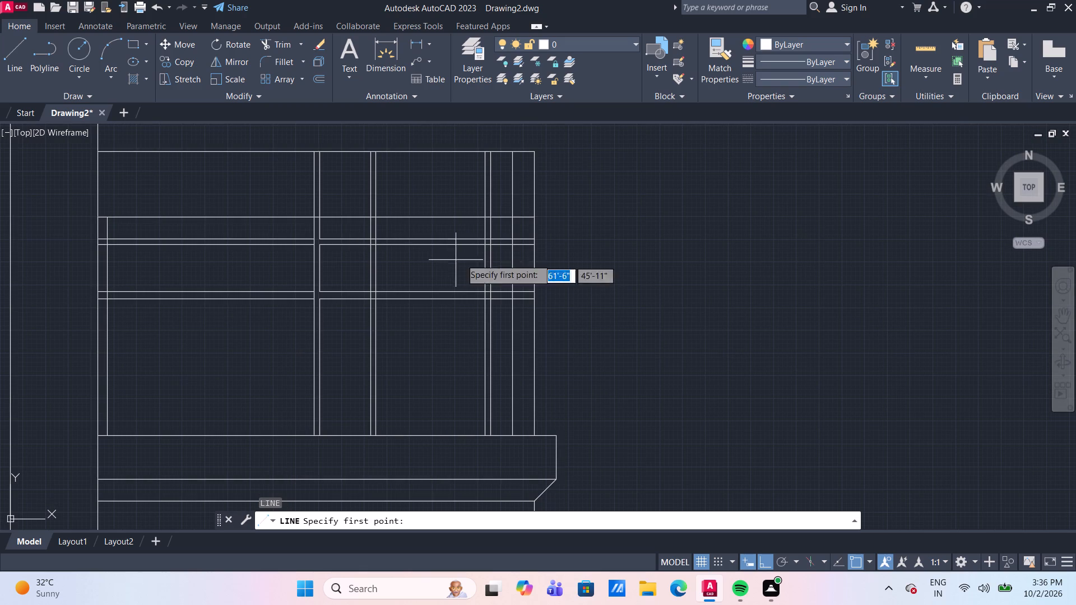
scroll(506, 224, up, 3)
scroll(506, 212, down, 2)
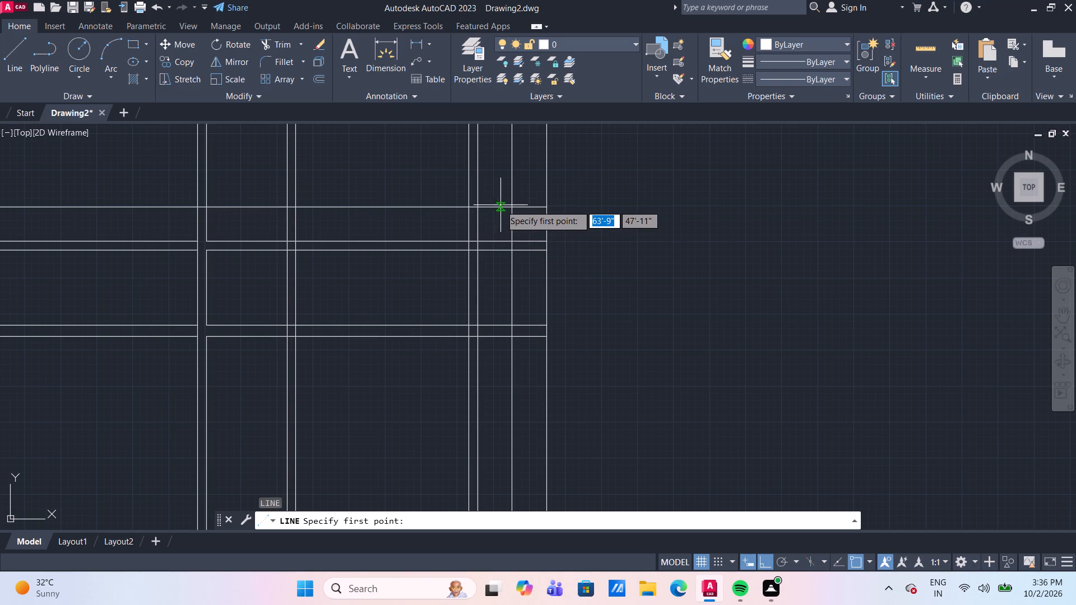
click(511, 210)
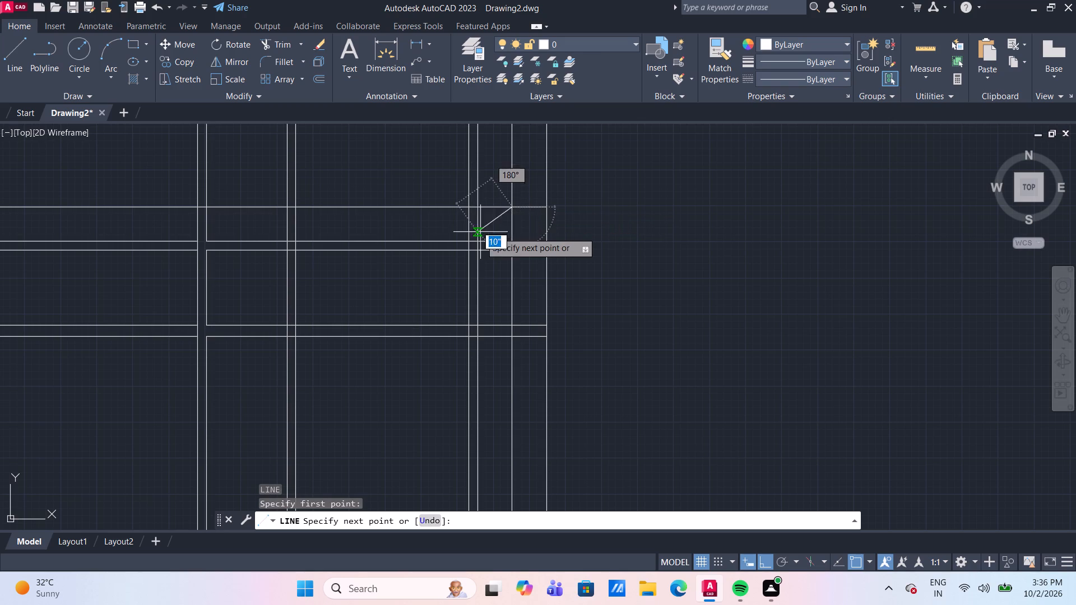
click(474, 239)
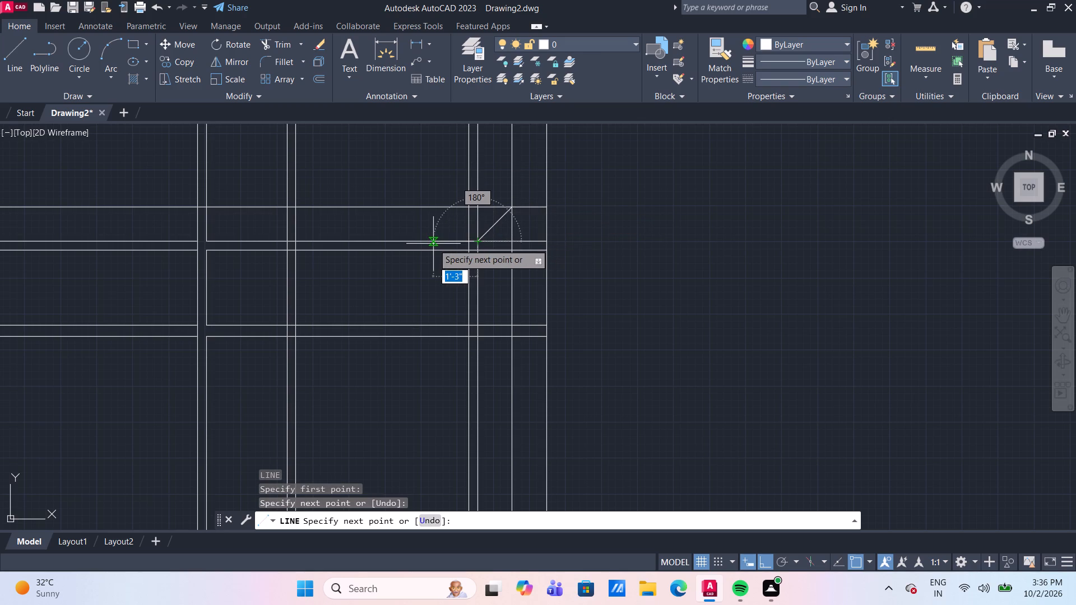
key(Escape)
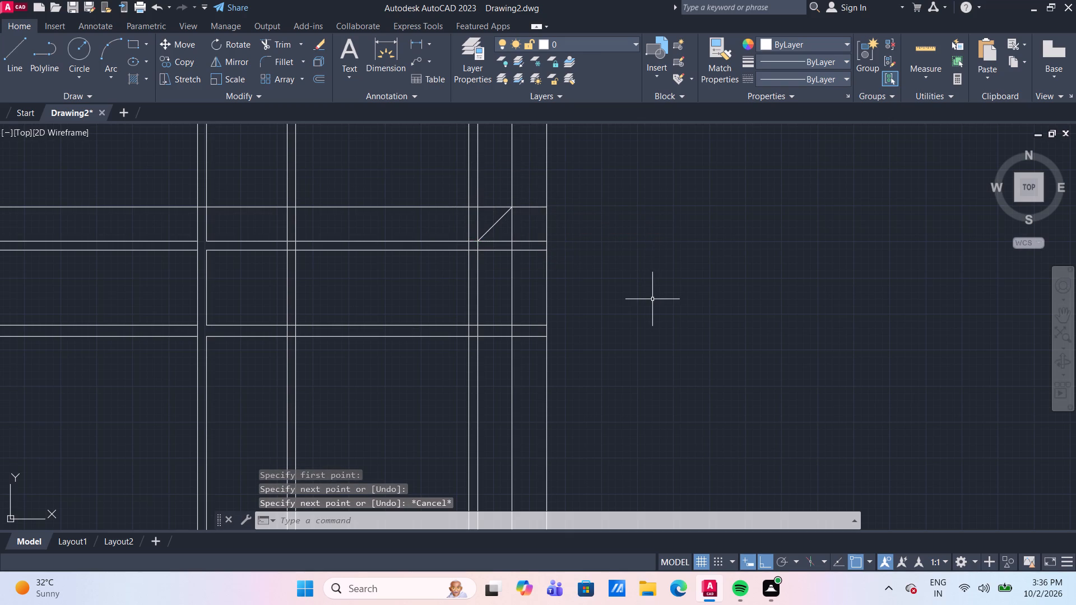
Trim the 3" and 4" horizontal pairs beyond the right partition's right line, out to the outermost right wall line.
text(TR)
key(Return)
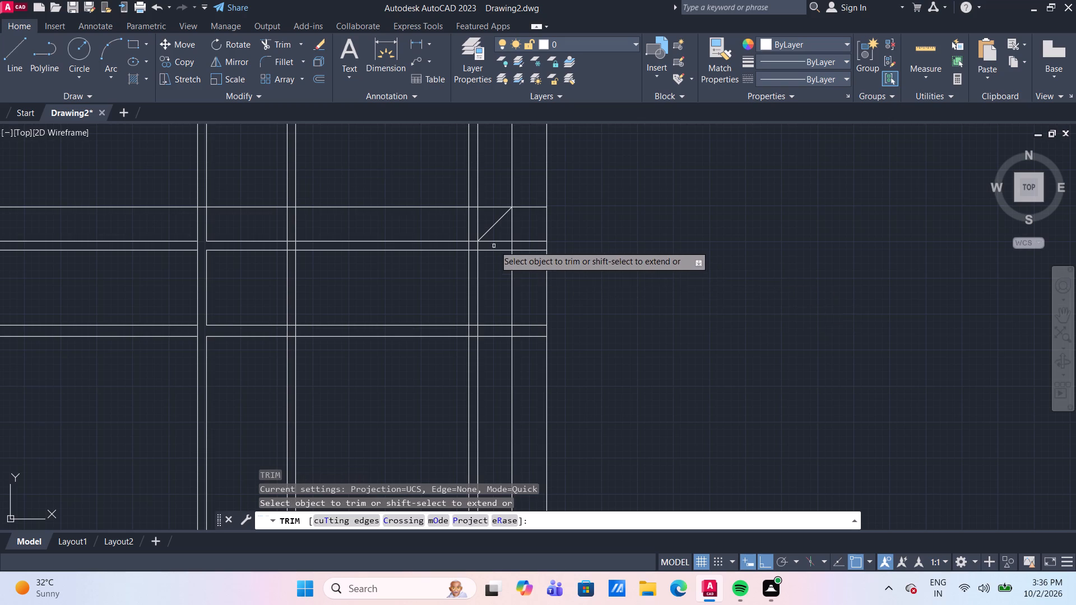
click(496, 235)
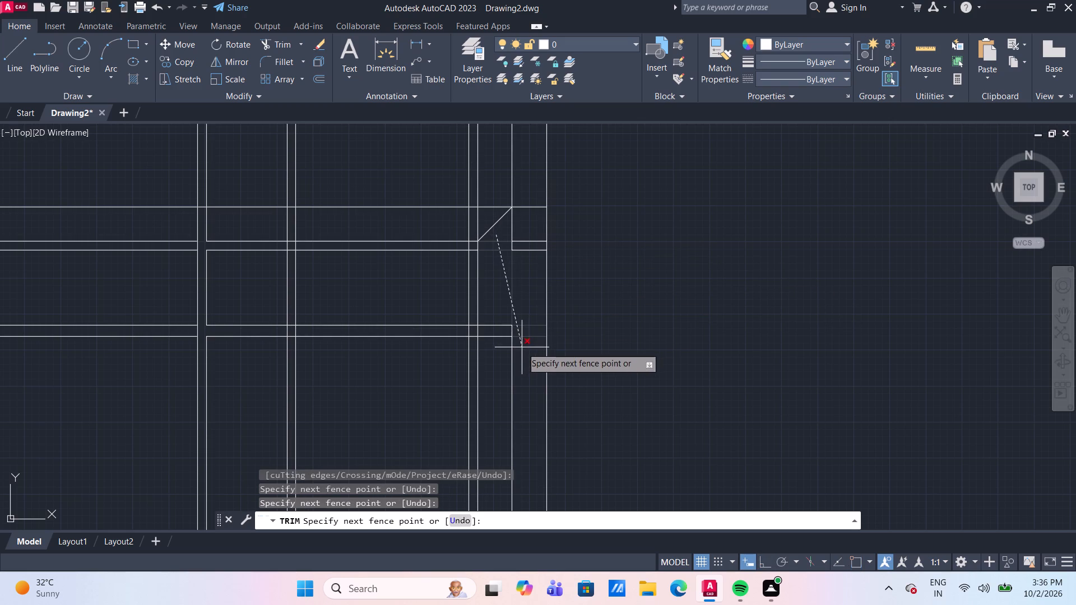
click(493, 361)
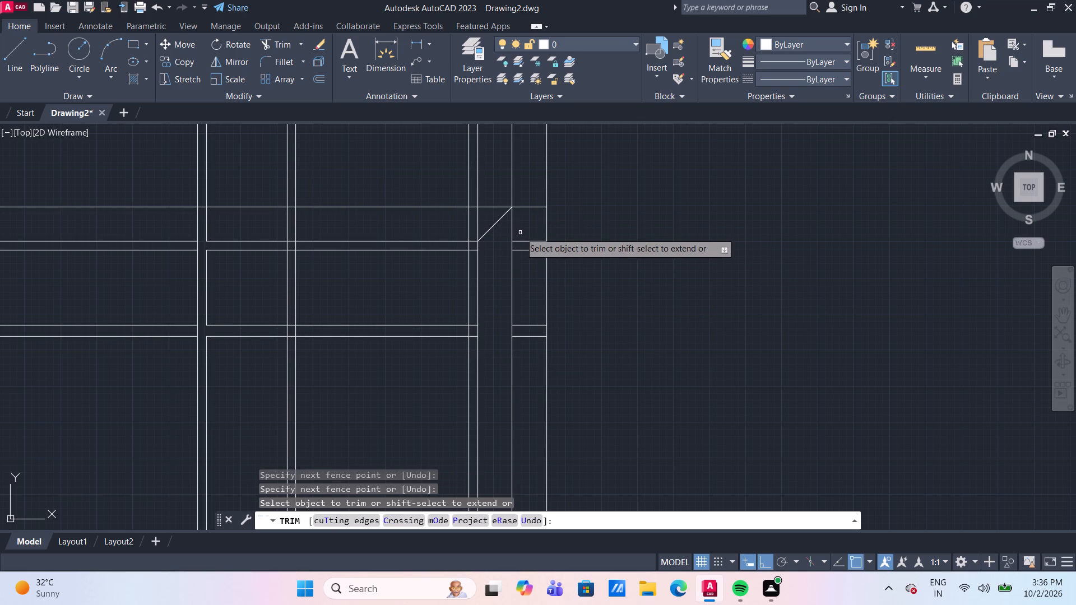
click(522, 232)
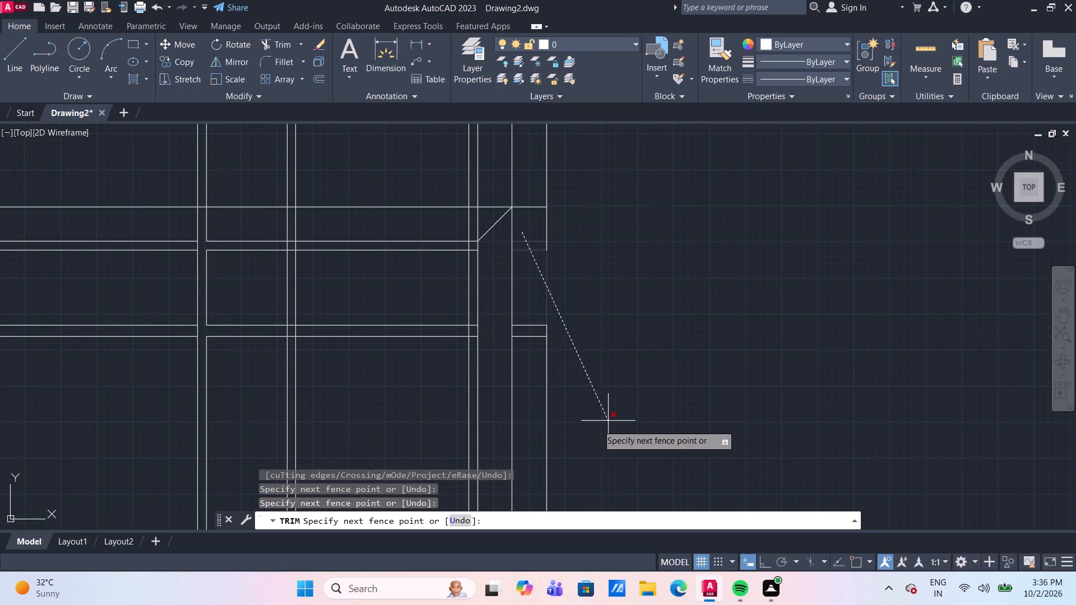
click(525, 415)
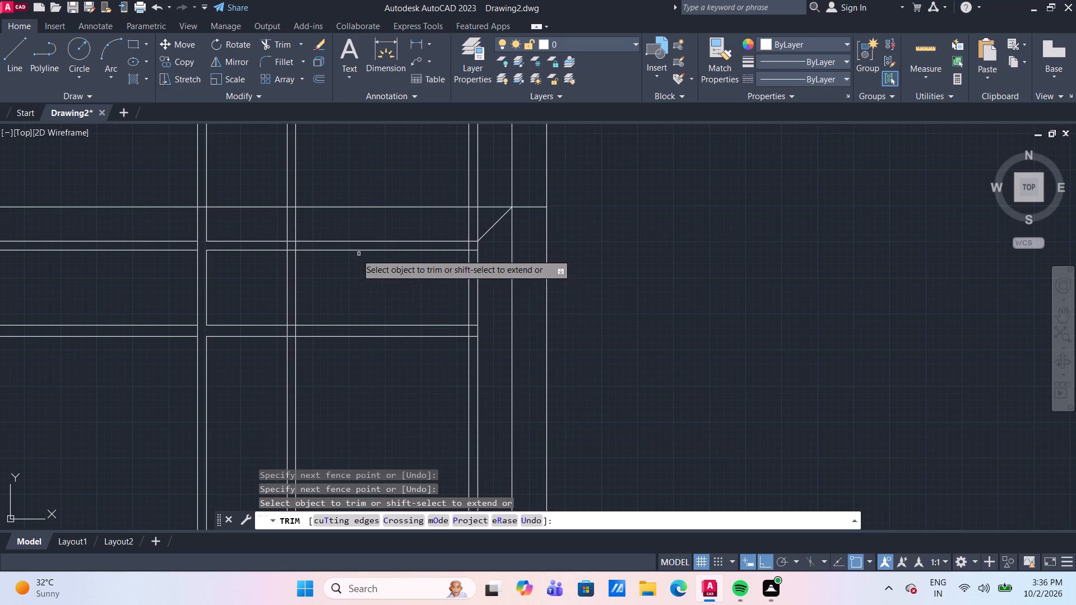
Trim all vertical lines above the 3" pair inside the outer wall, plus the upper horizontal's stub past the diagonal.
scroll(234, 243, down, 1)
click(189, 227)
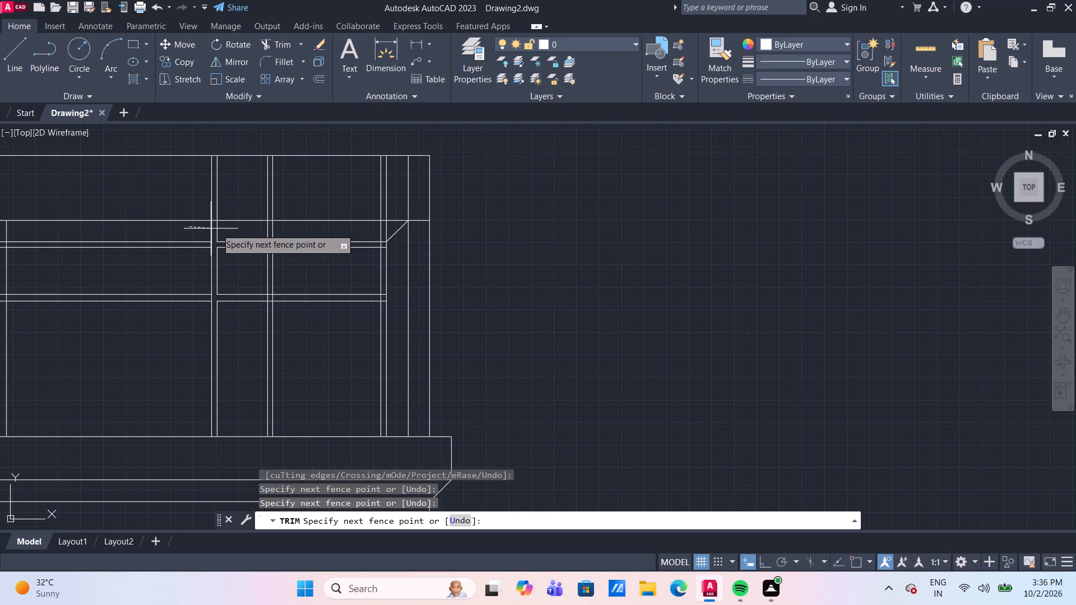
click(387, 227)
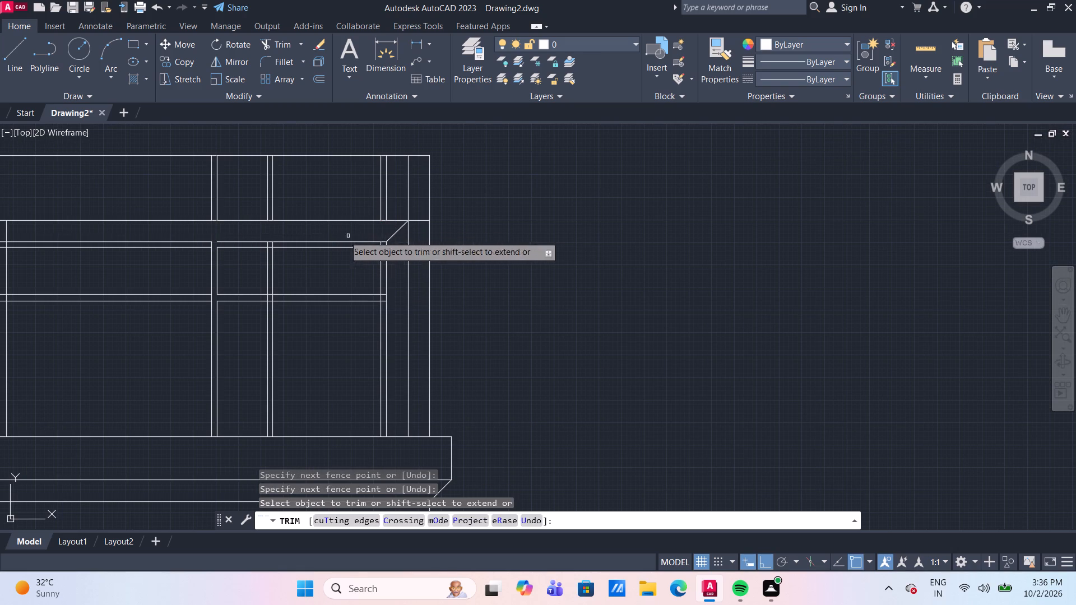
click(167, 193)
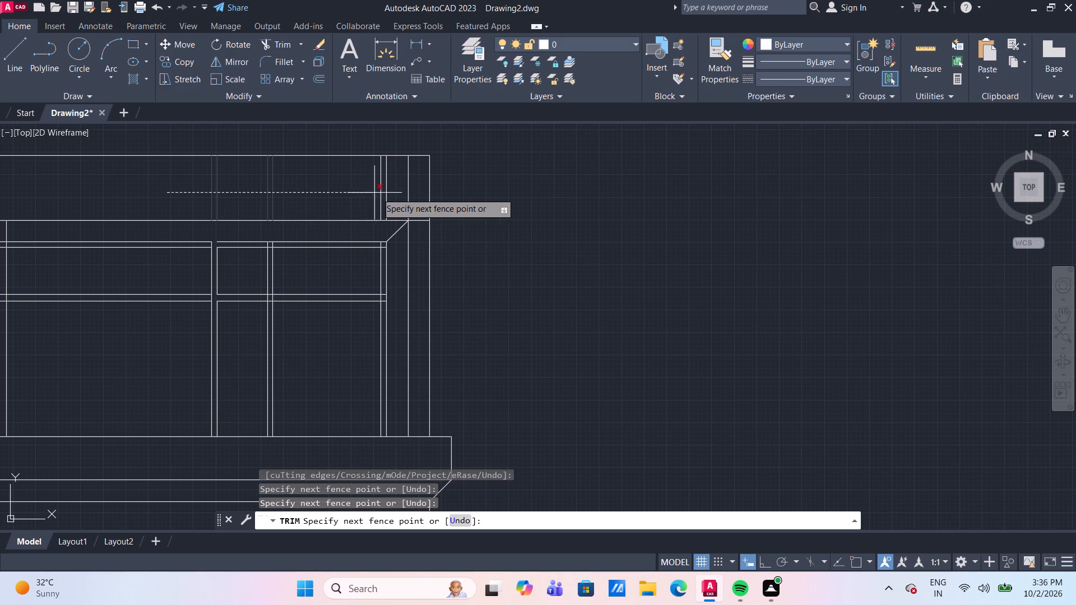
click(415, 193)
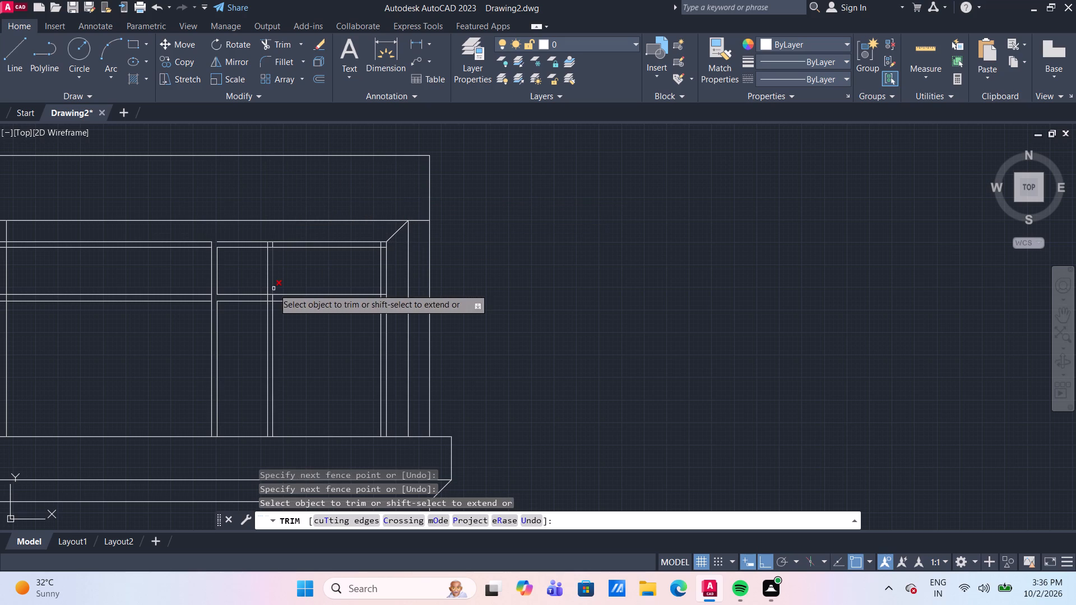
click(415, 221)
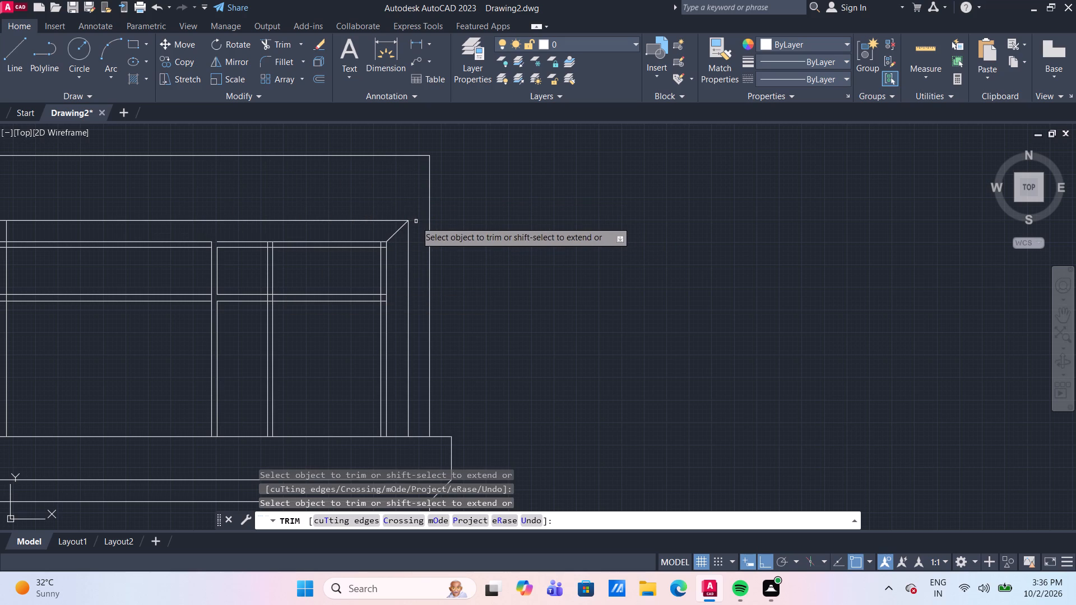
Trim the 3" pair's lower line and both 4" pair lines between the left wall pair and the left partition.
middle_drag(182, 272, 200, 271)
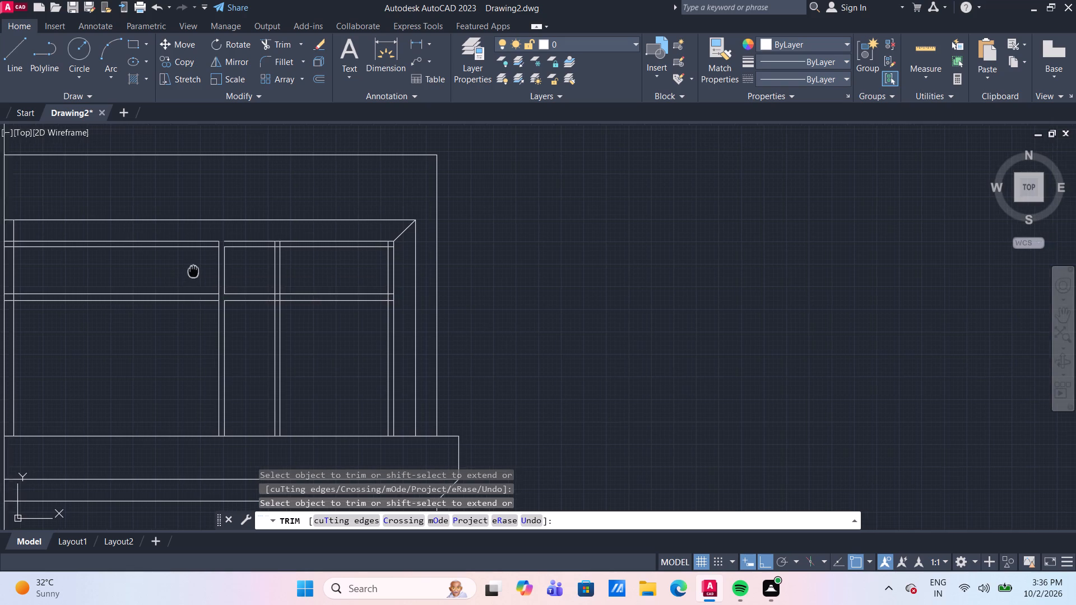
middle_drag(200, 271, 263, 271)
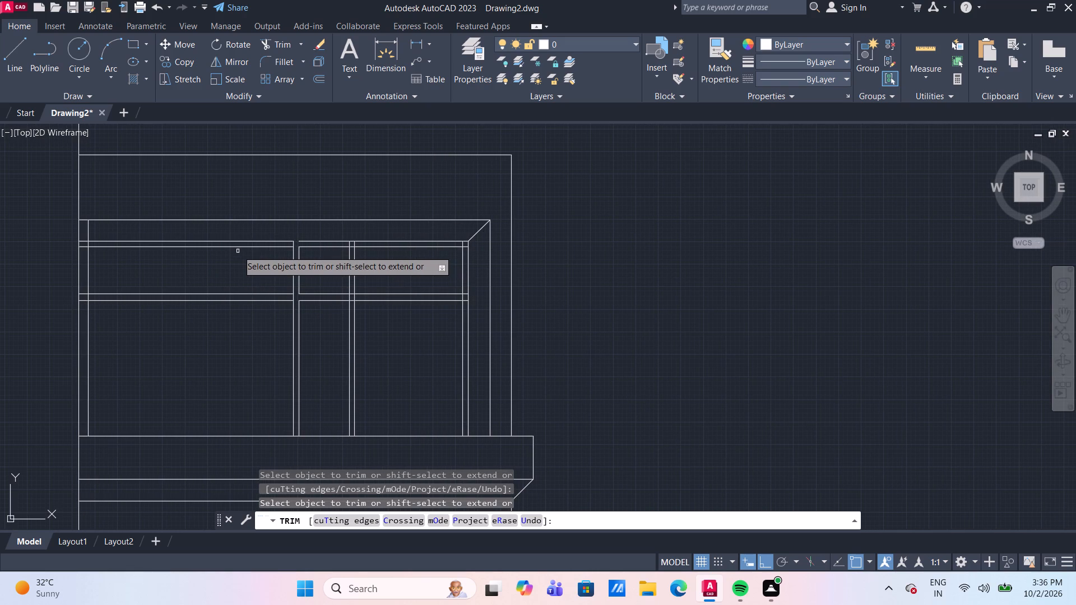
click(236, 248)
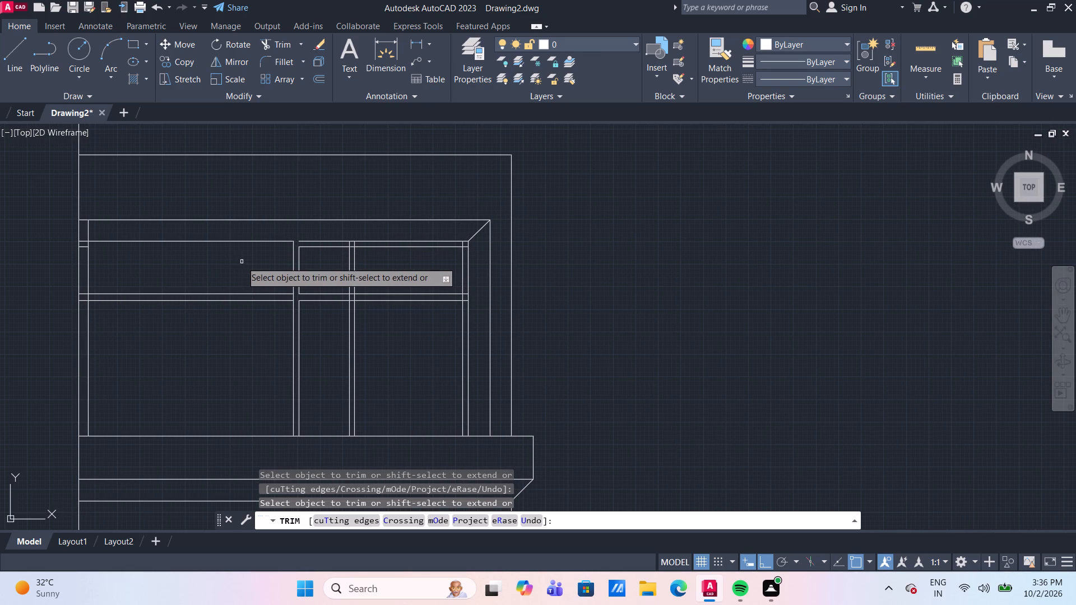
click(242, 262)
click(246, 333)
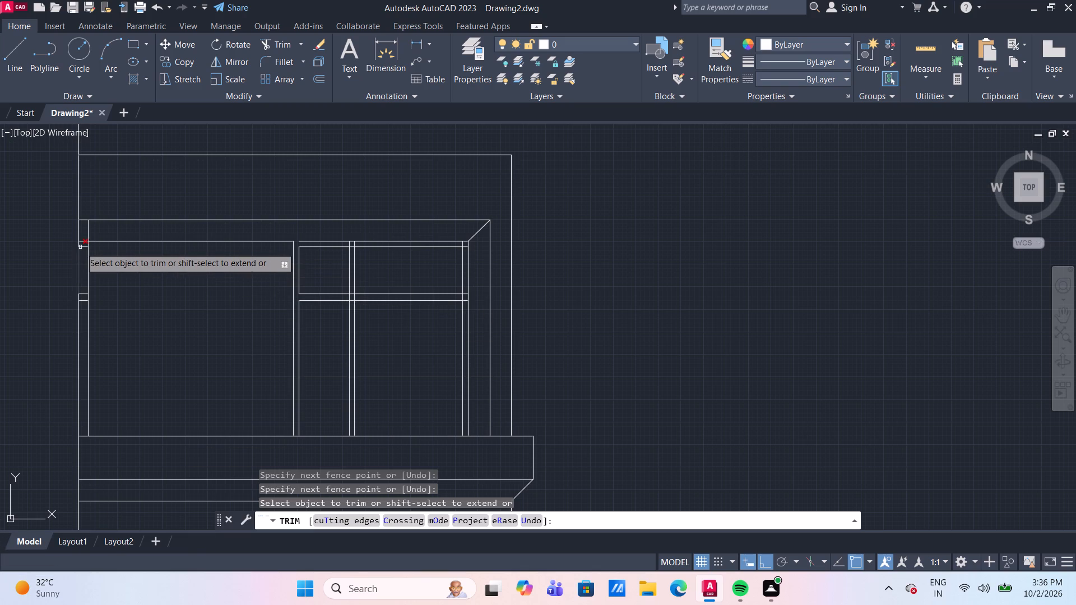
Trim the leftover horizontal stubs of the 3" and 4" pairs inside the left wall's vertical pair.
scroll(80, 247, up, 2)
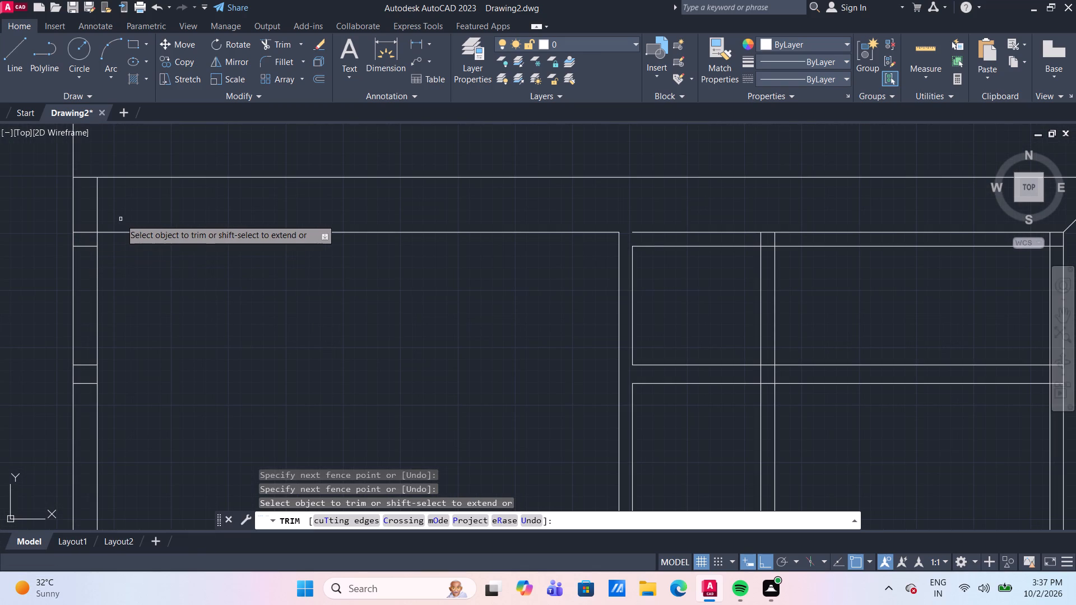
click(86, 215)
click(83, 399)
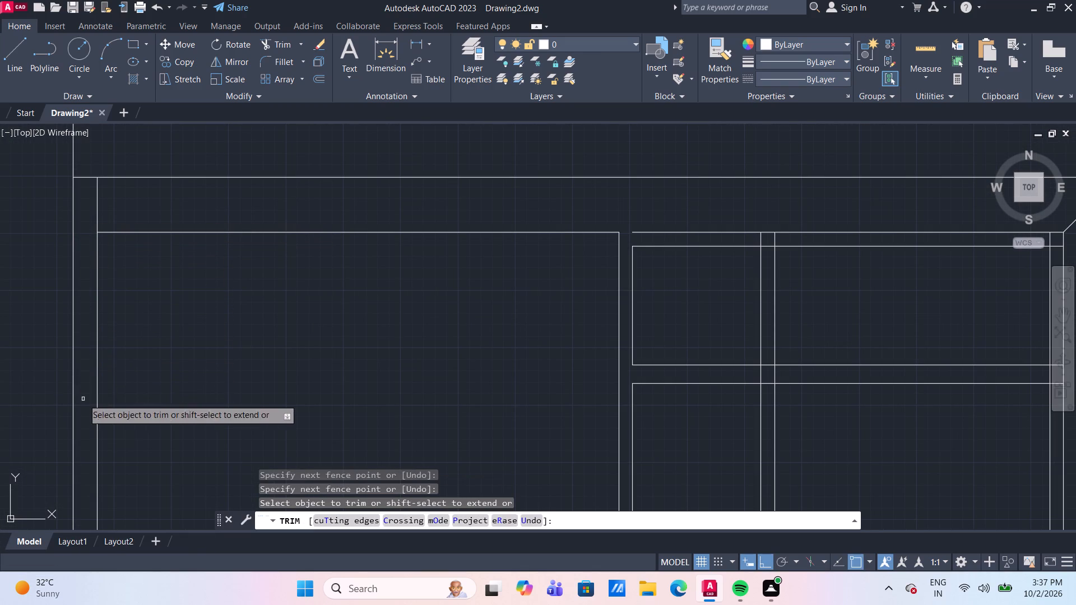
Extend the 3" pair's upper line across the gap to the left partition's left line.
scroll(187, 313, down, 2)
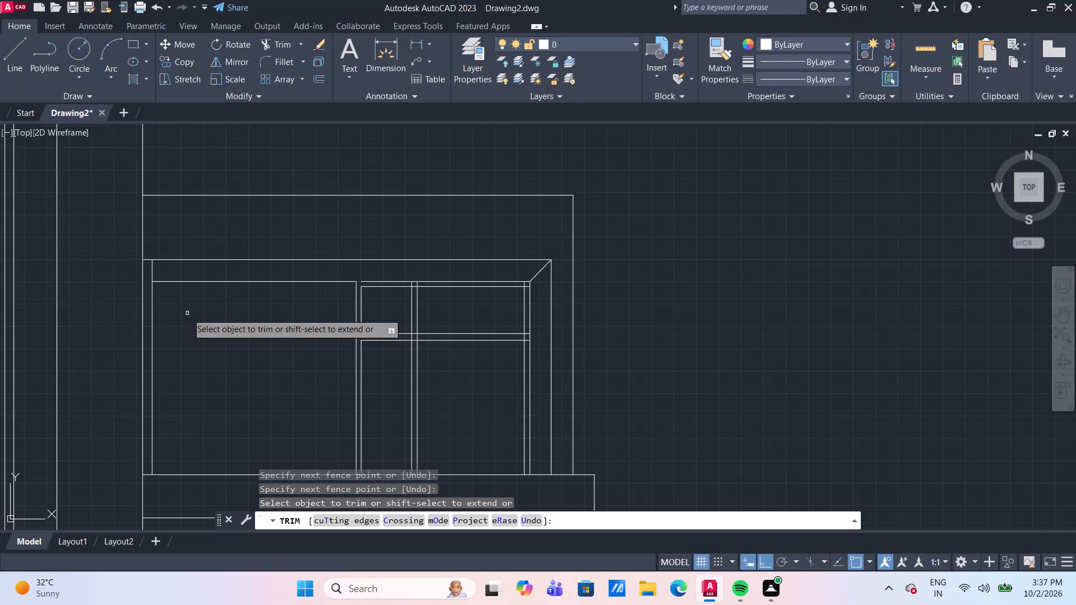
middle_drag(219, 338, 141, 309)
scroll(298, 259, up, 2)
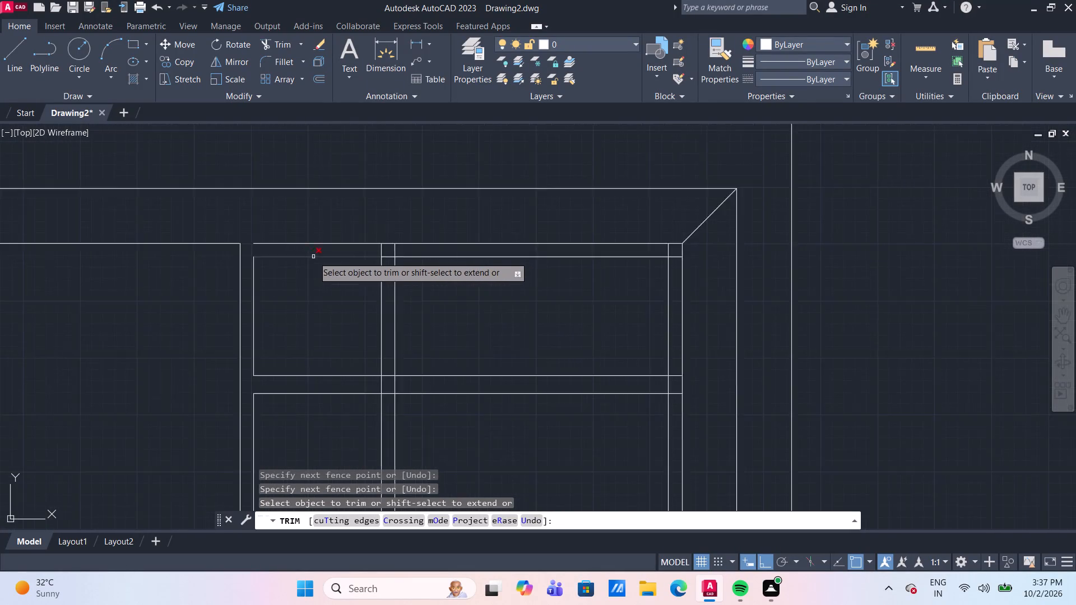
scroll(313, 257, up, 1)
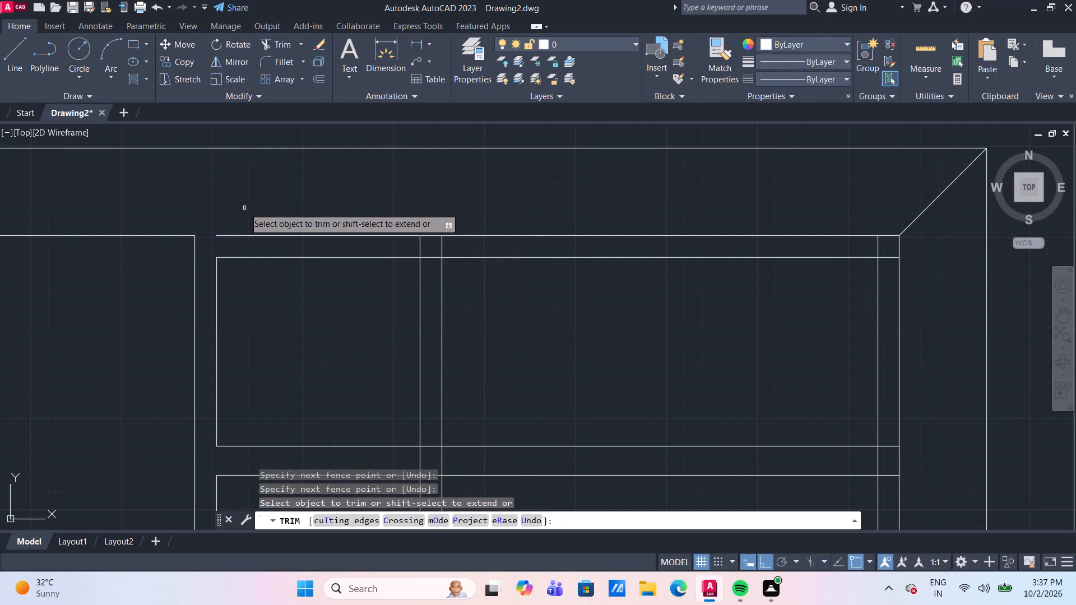
shift+click(302, 235)
Trim the middle partition pair between the 3" horizontals, and the lower horizontal between the middle partition's two lines.
scroll(308, 317, down, 1)
scroll(437, 281, up, 2)
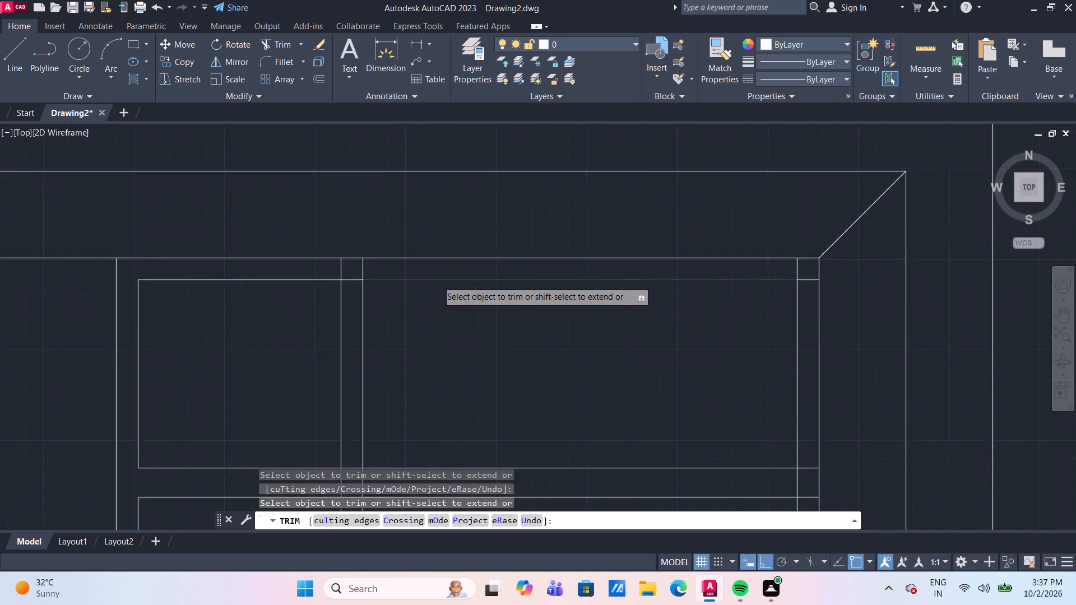
click(252, 257)
click(374, 260)
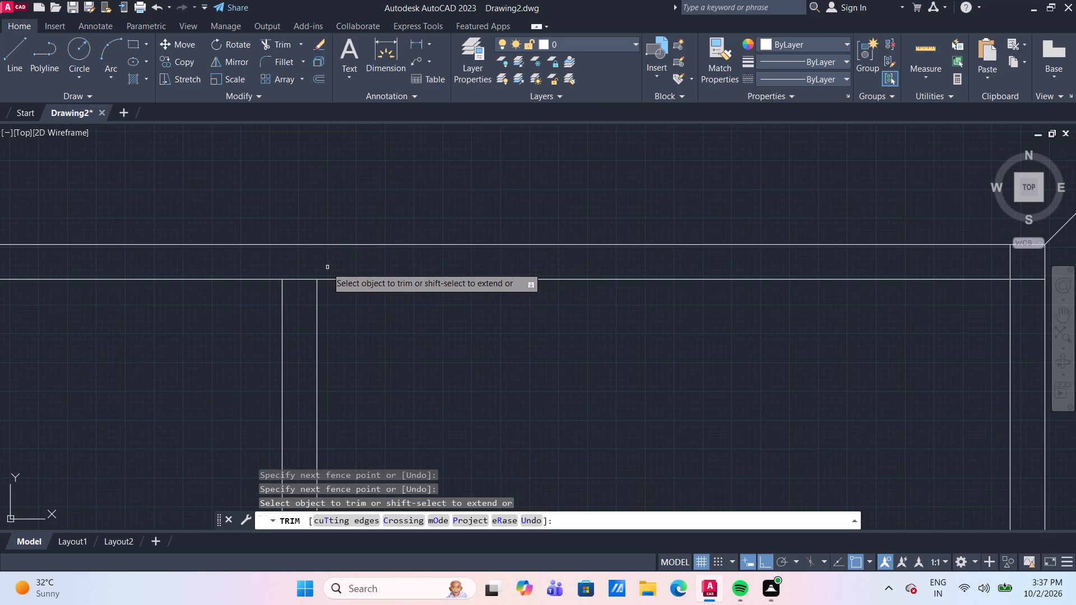
click(300, 281)
Trim the two overlapping stubs where the 3" pair's lower line crosses the right partition's left line.
scroll(317, 300, down, 3)
middle_drag(482, 385, 478, 385)
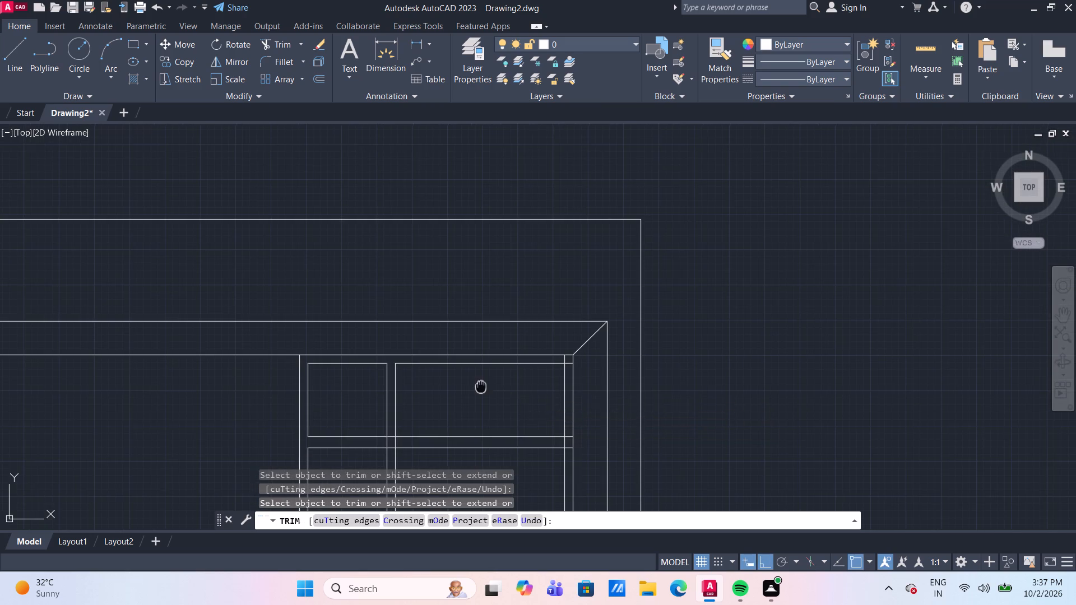
middle_drag(478, 385, 373, 357)
scroll(424, 336, up, 3)
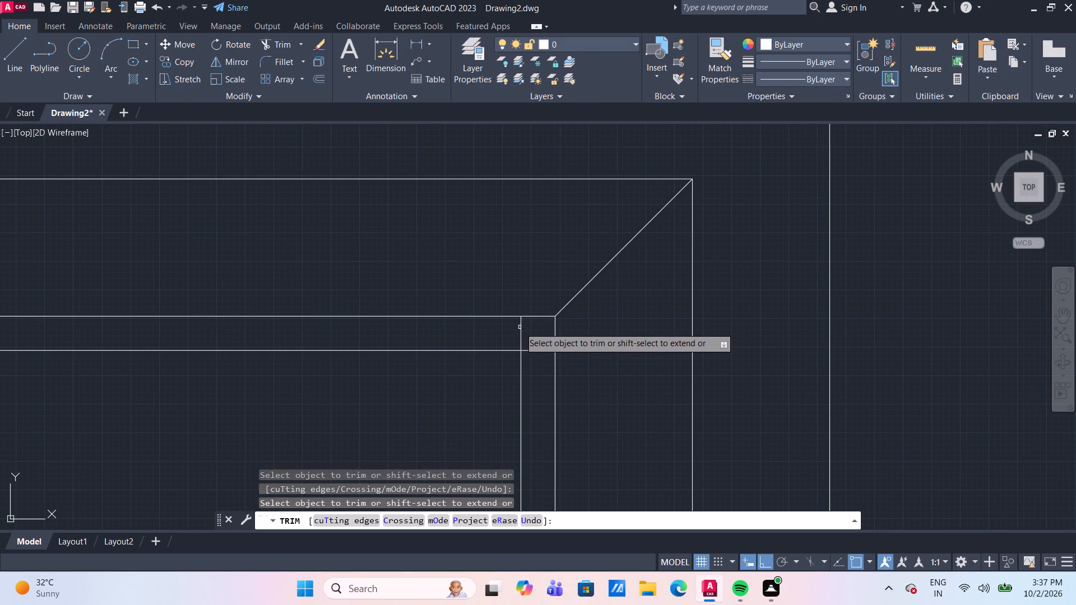
click(520, 327)
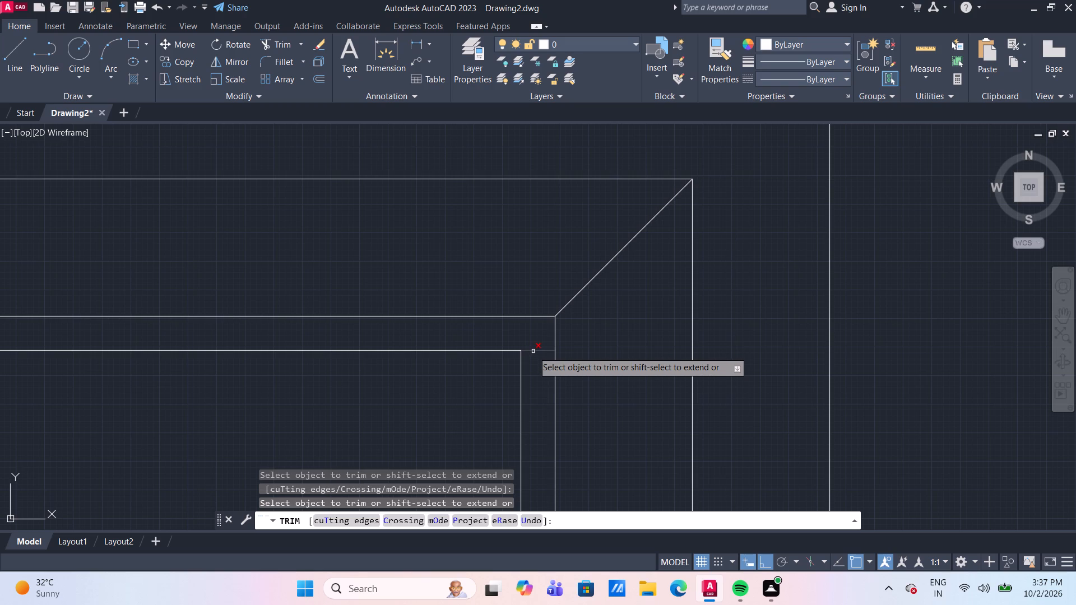
click(533, 351)
Trim the crossing of the middle partition pair and the 4" horizontal pair to leave it open.
scroll(533, 351, down, 4)
middle_drag(498, 370, 459, 296)
scroll(392, 327, up, 3)
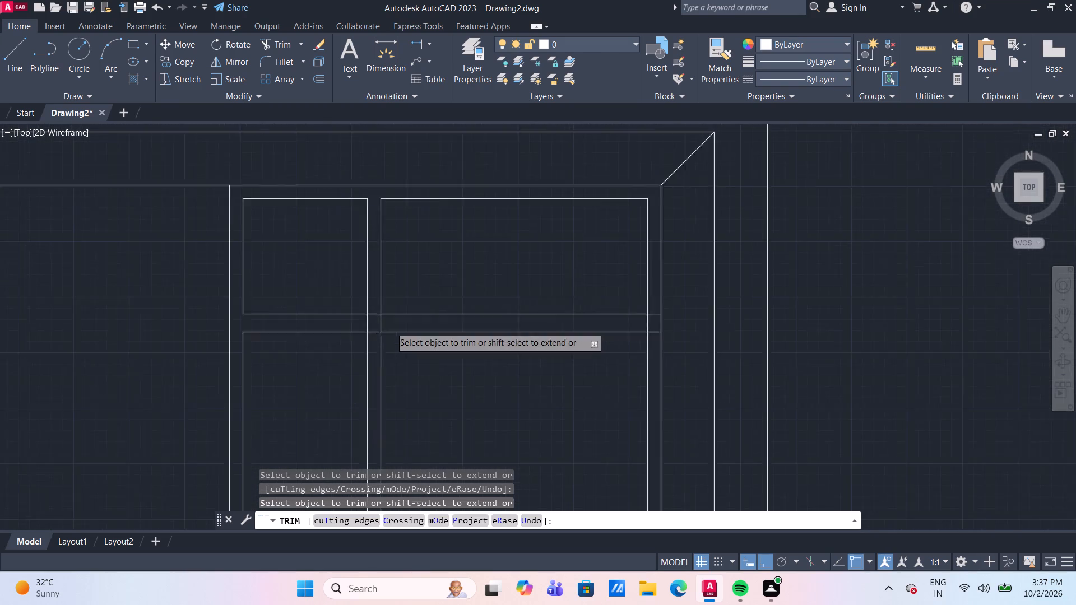
scroll(390, 327, up, 1)
click(319, 312)
click(387, 314)
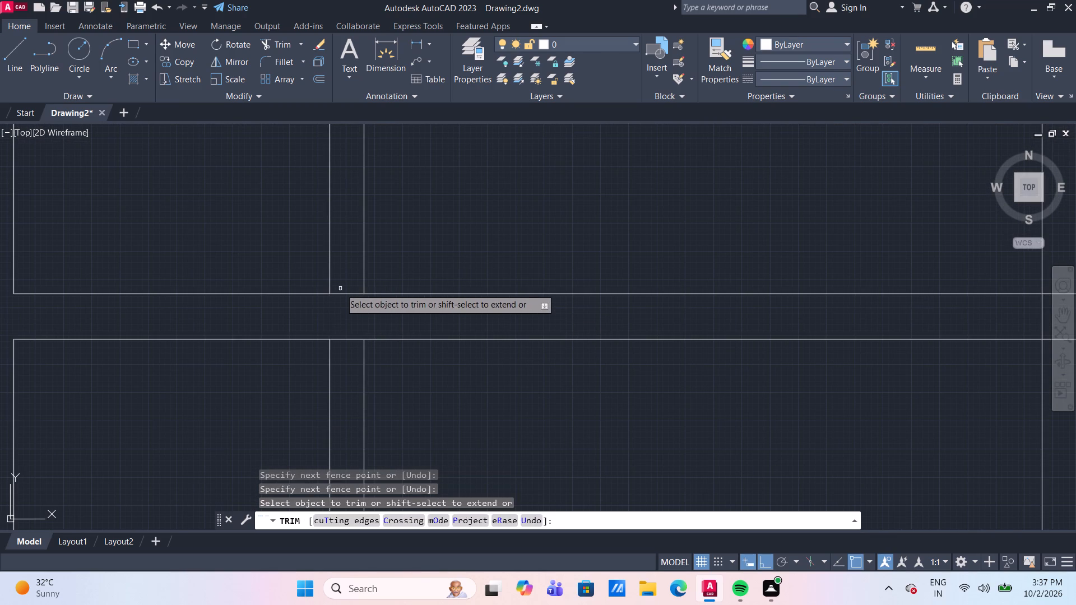
click(340, 287)
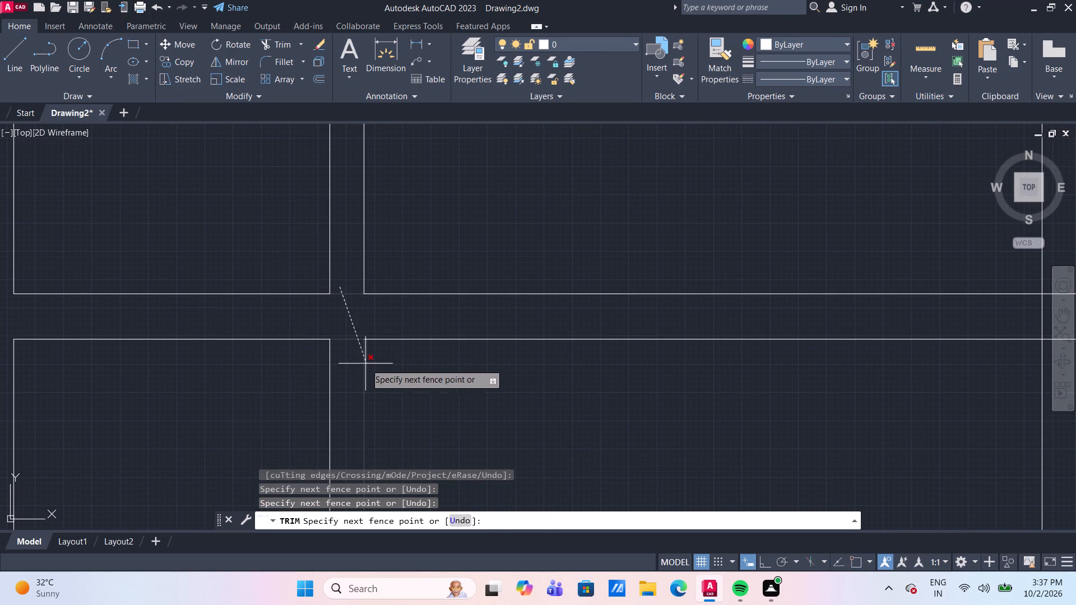
click(356, 370)
Trim the 4" pair inside the right partition pair, and the partition's left line between those two horizontals.
scroll(356, 370, down, 4)
scroll(421, 365, up, 4)
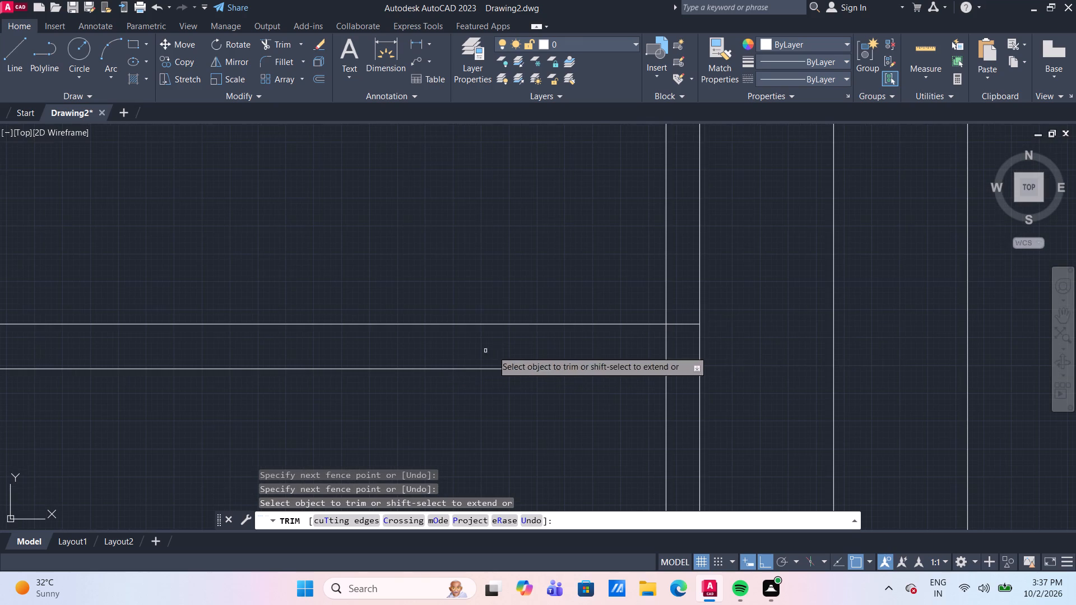
click(676, 318)
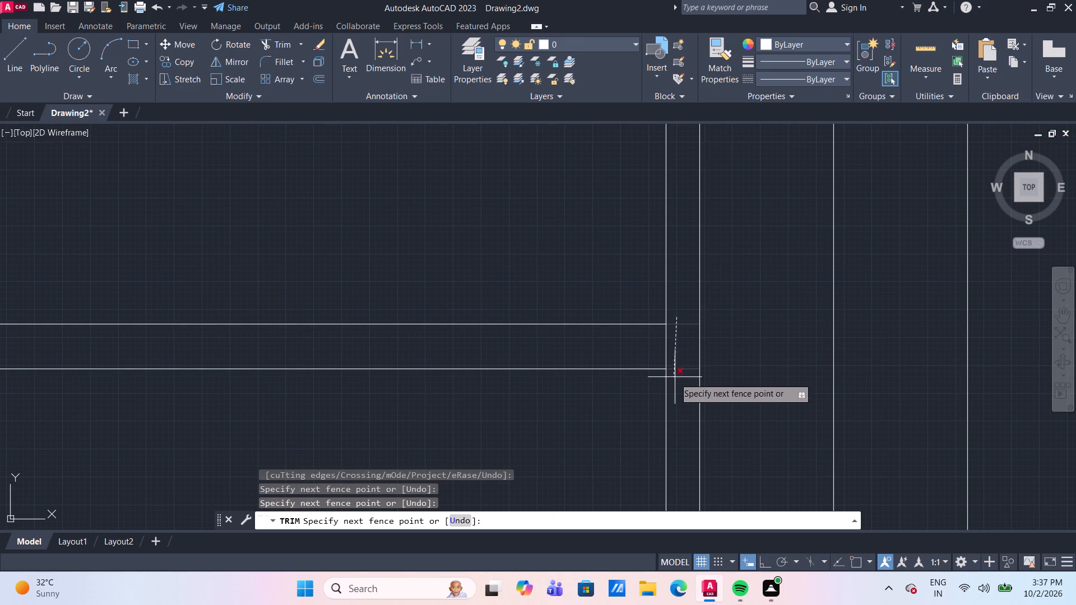
click(674, 385)
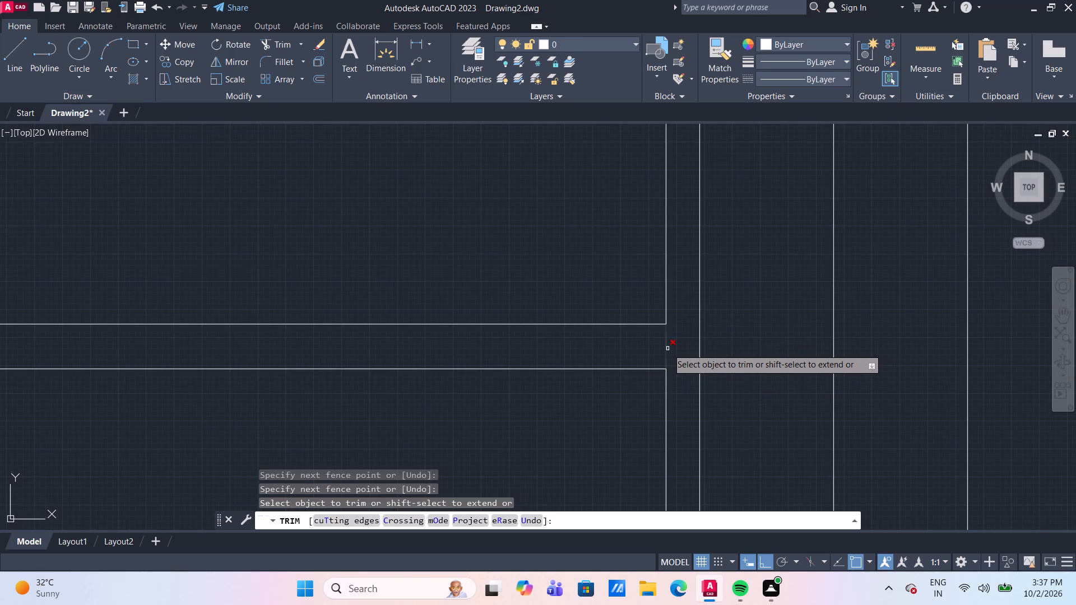
click(667, 348)
scroll(667, 345, down, 5)
middle_drag(633, 412, 566, 362)
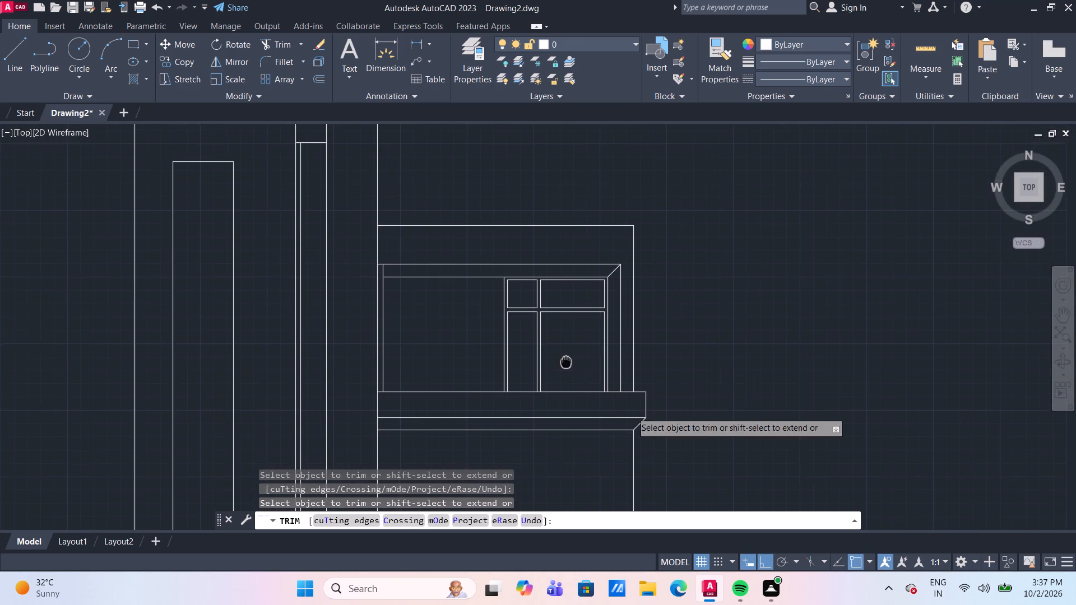
middle_drag(566, 362, 565, 361)
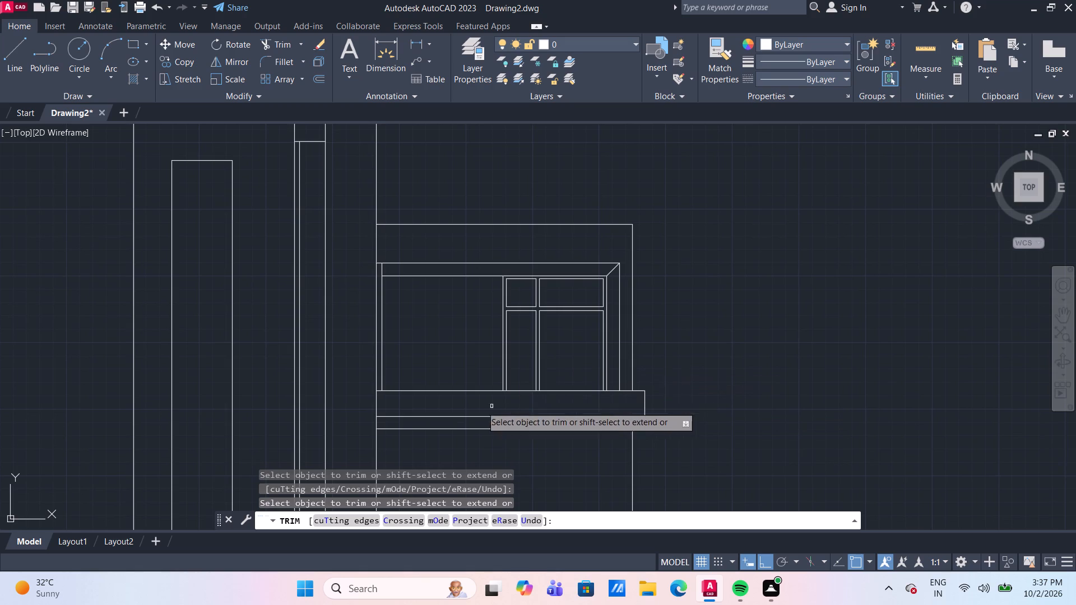
scroll(398, 383, up, 2)
middle_drag(364, 369, 166, 320)
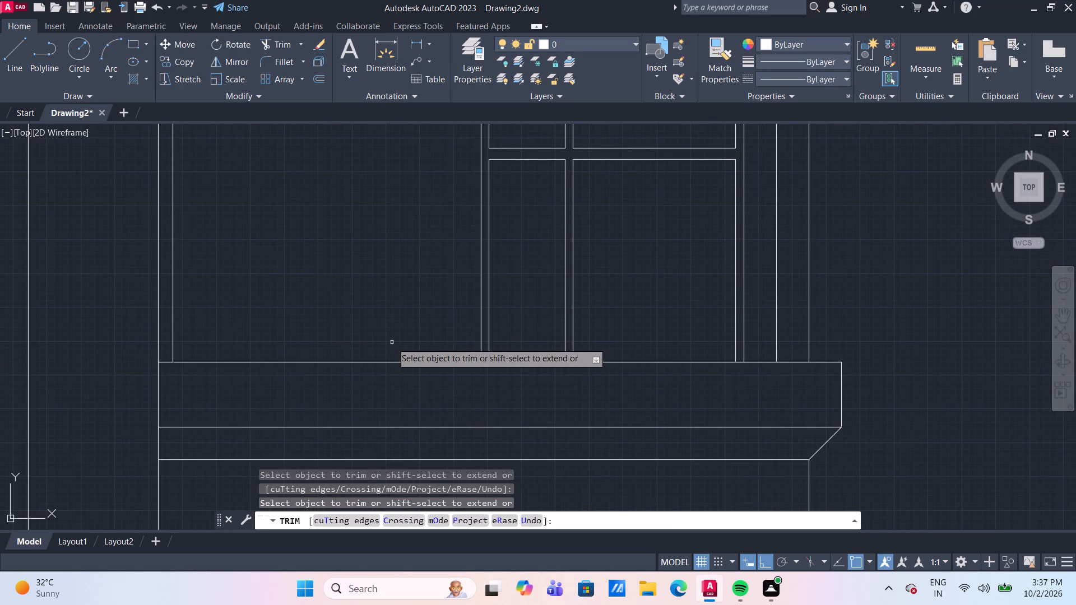
key(Escape)
Offset the top line of the projecting band below the upper room upward by 3".
scroll(392, 342, down, 1)
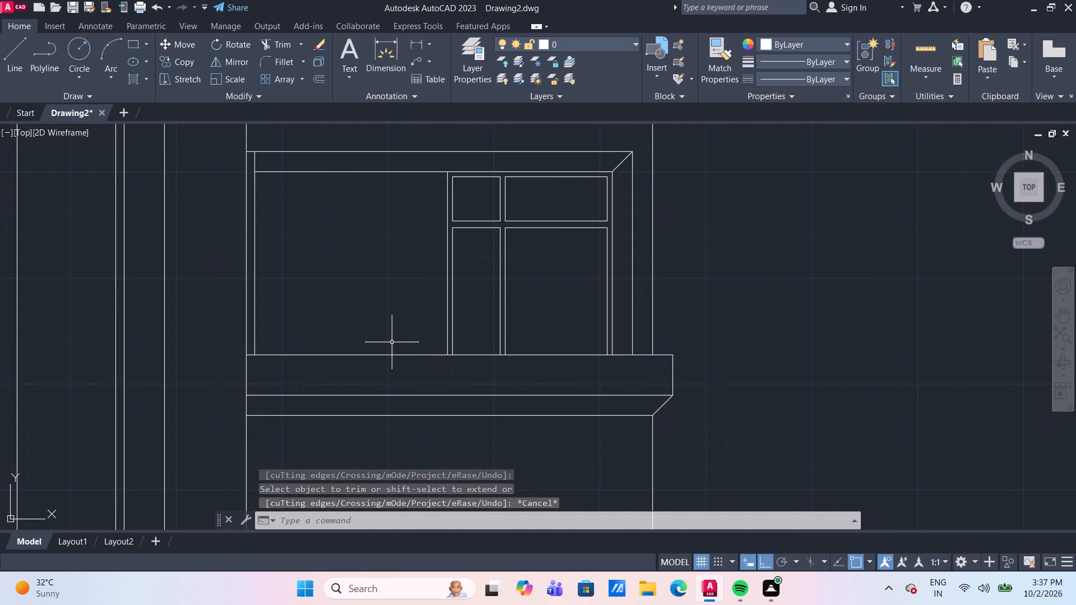
key(o)
key(Return)
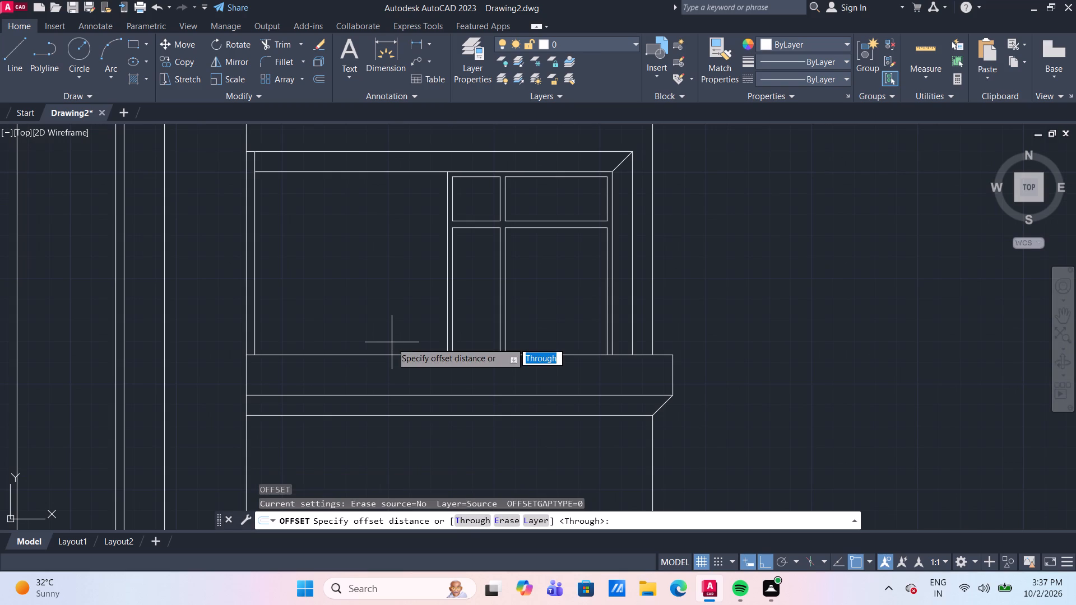
key(Return)
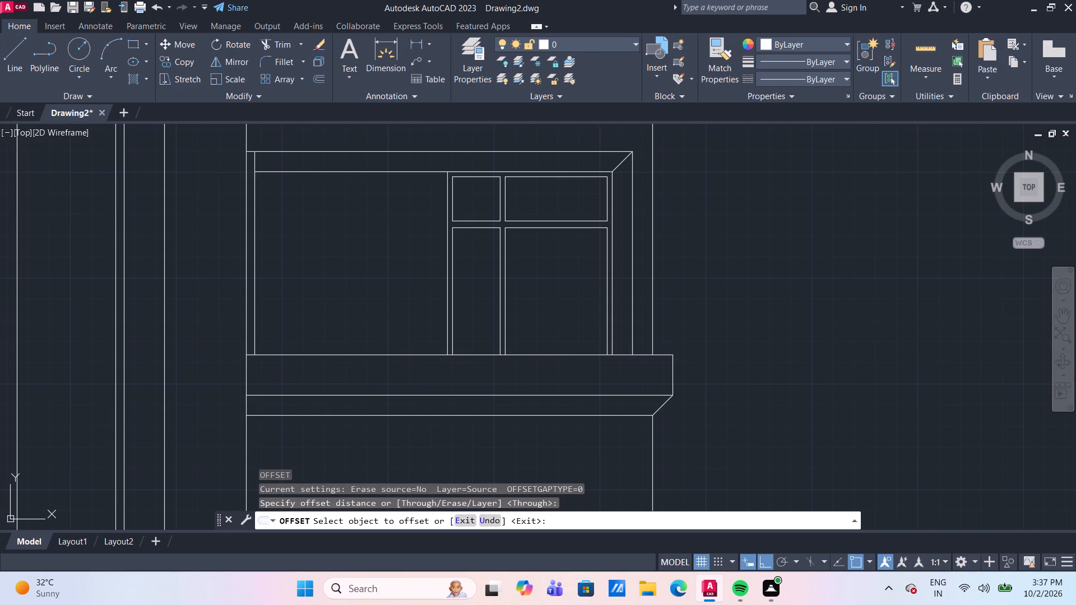
click(405, 355)
text(3")
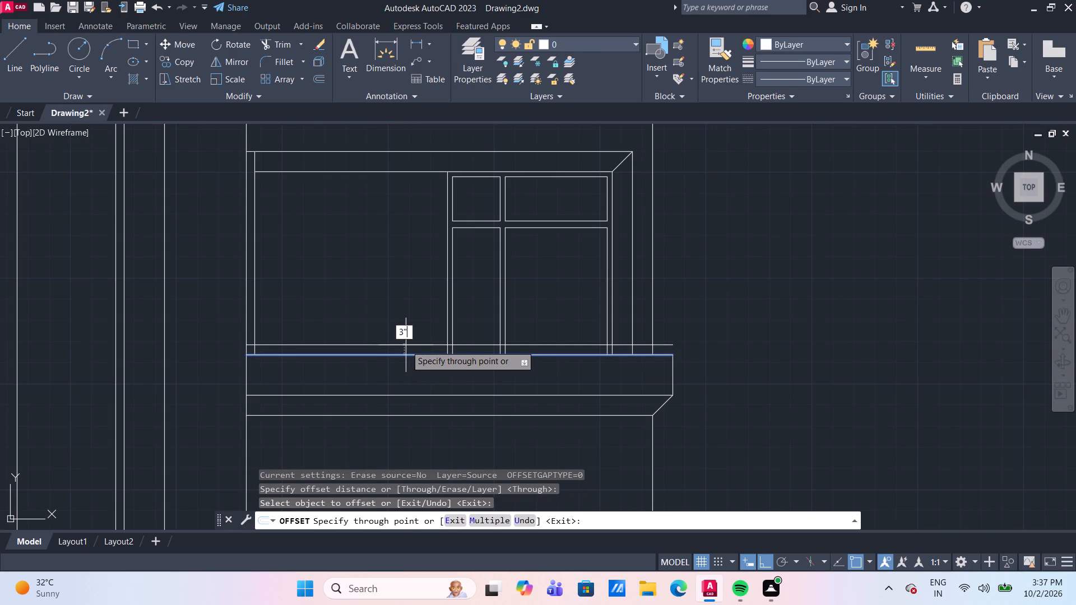
key(Return)
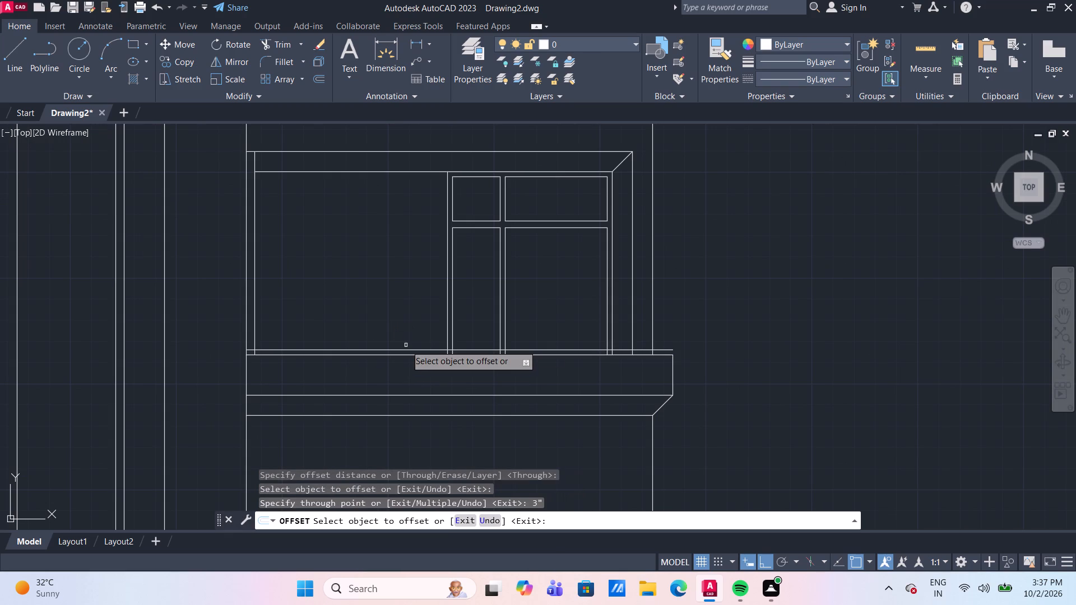
middle_drag(685, 343, 596, 342)
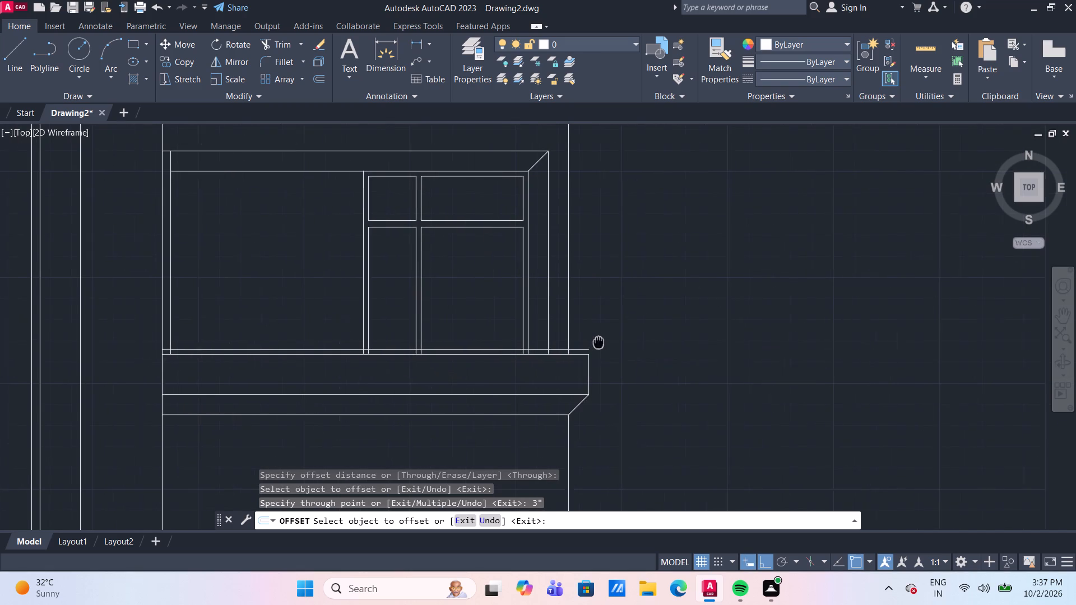
key(Escape)
Extend the short vertical right edge of the projecting band up to the new 3" offset line.
text(TR)
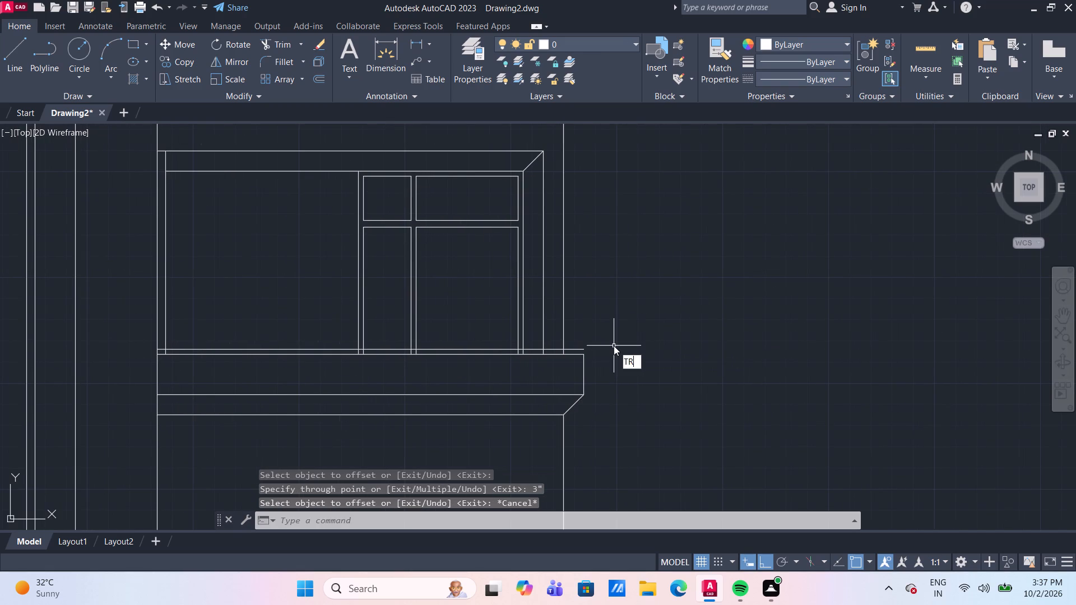
key(Return)
scroll(603, 348, up, 1)
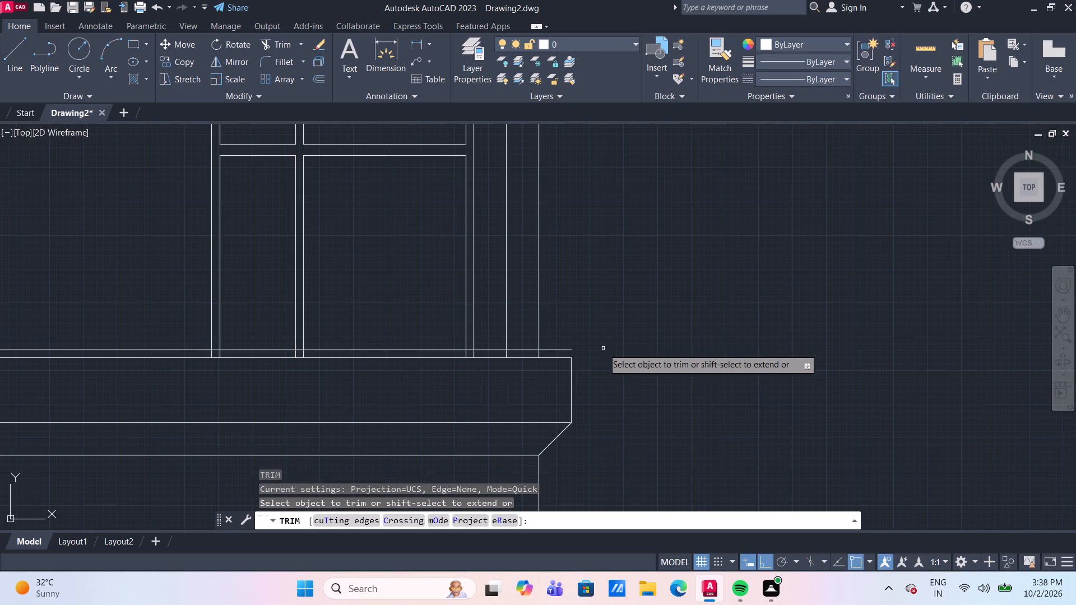
shift+click(568, 365)
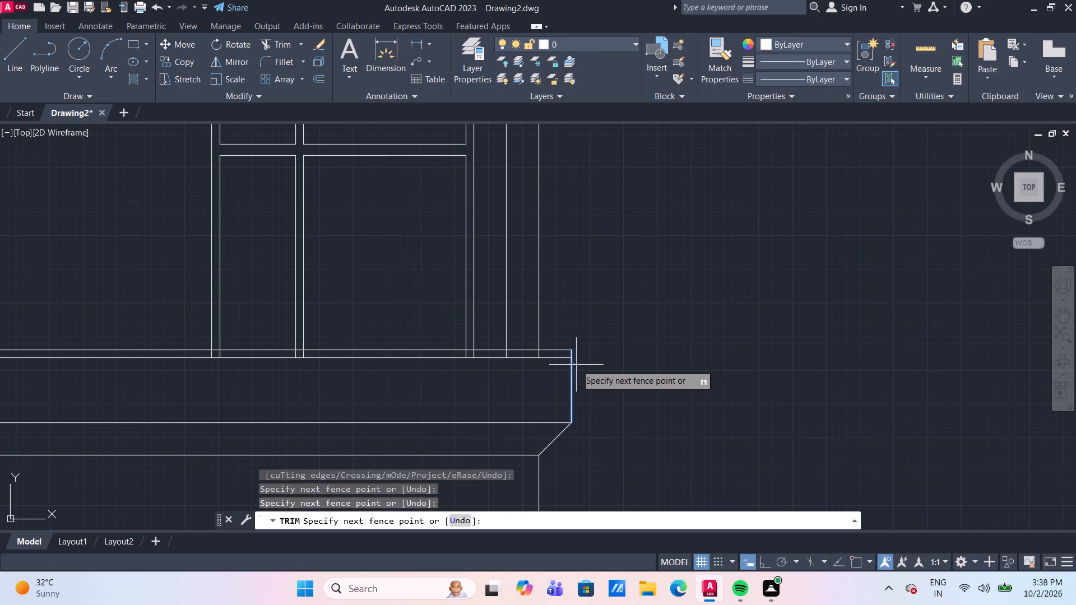
shift+click(576, 365)
Trim the ends of the outer wall, frame and partition verticals between the 3" offset line and the band's original top line.
scroll(539, 355, up, 2)
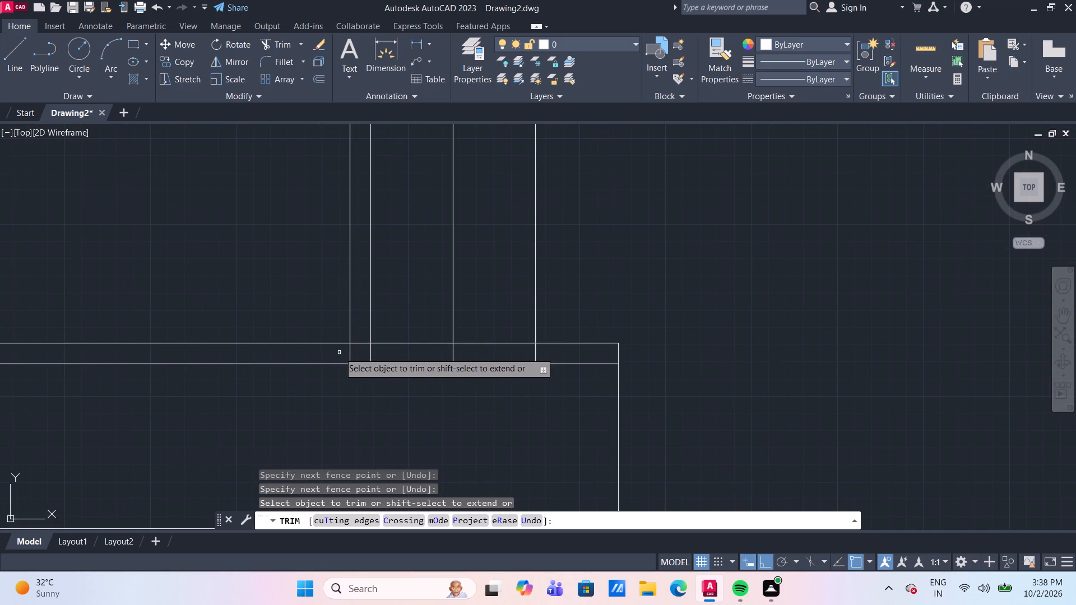
click(339, 352)
click(584, 355)
scroll(584, 355, down, 3)
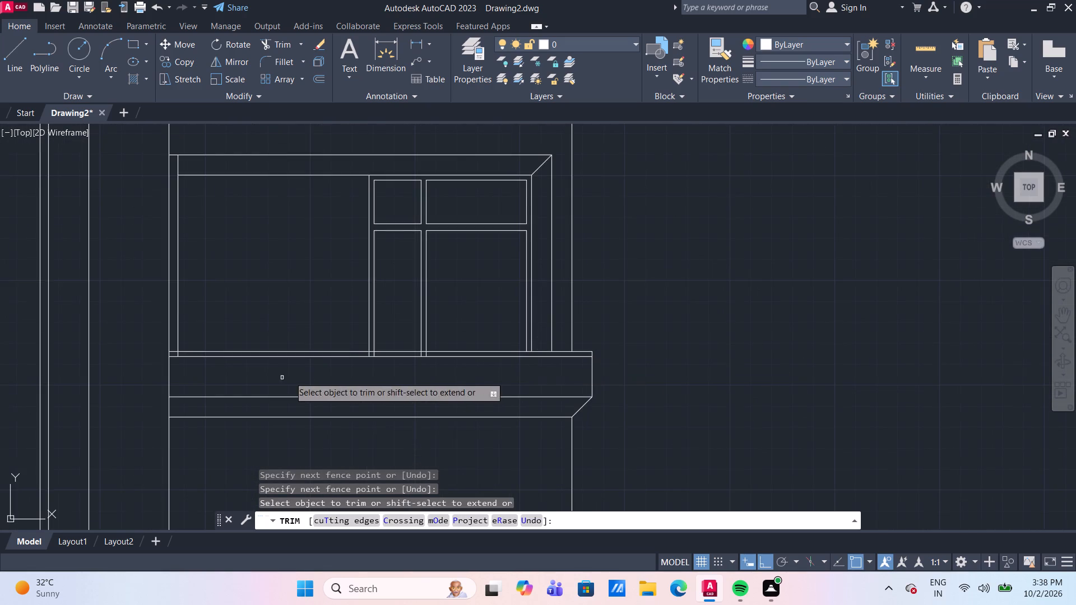
scroll(369, 363, up, 3)
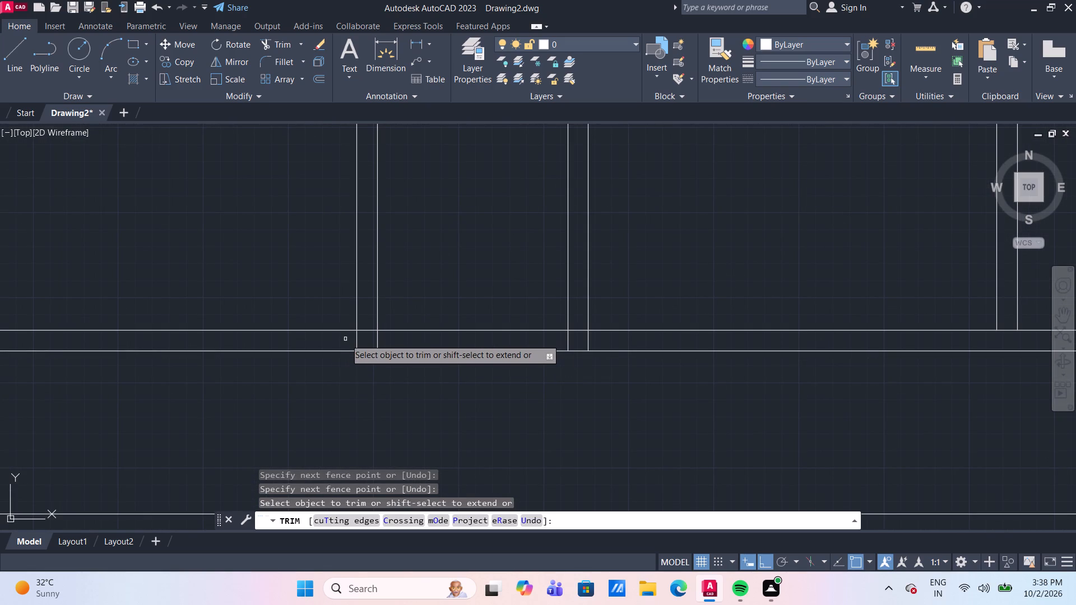
click(345, 339)
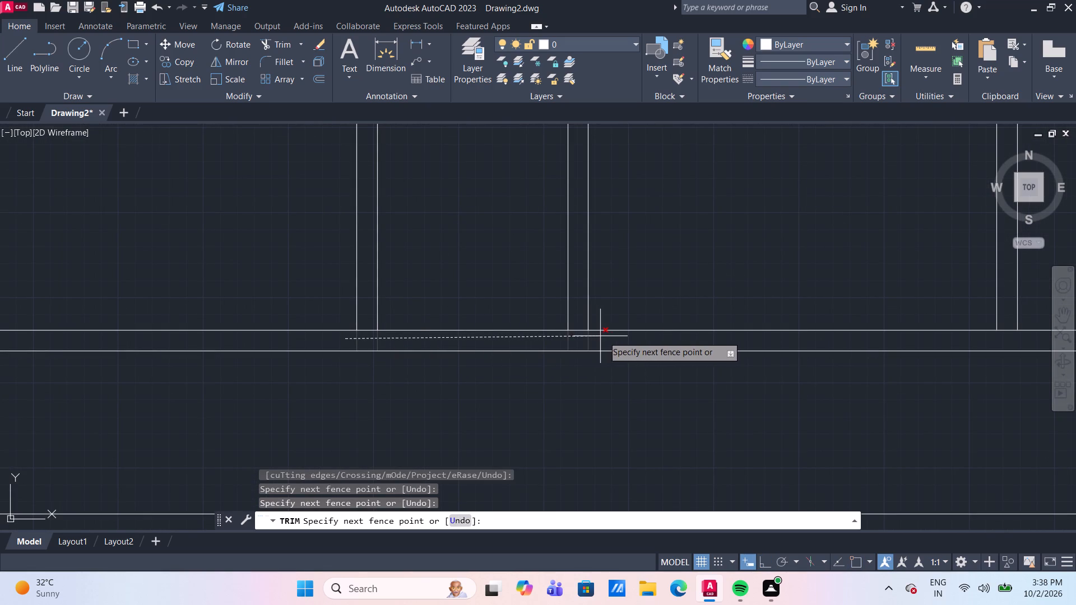
click(618, 341)
Trim the left end of the 3" offset line between the left wall line and the vertical just inside it.
scroll(618, 341, down, 2)
scroll(226, 334, up, 2)
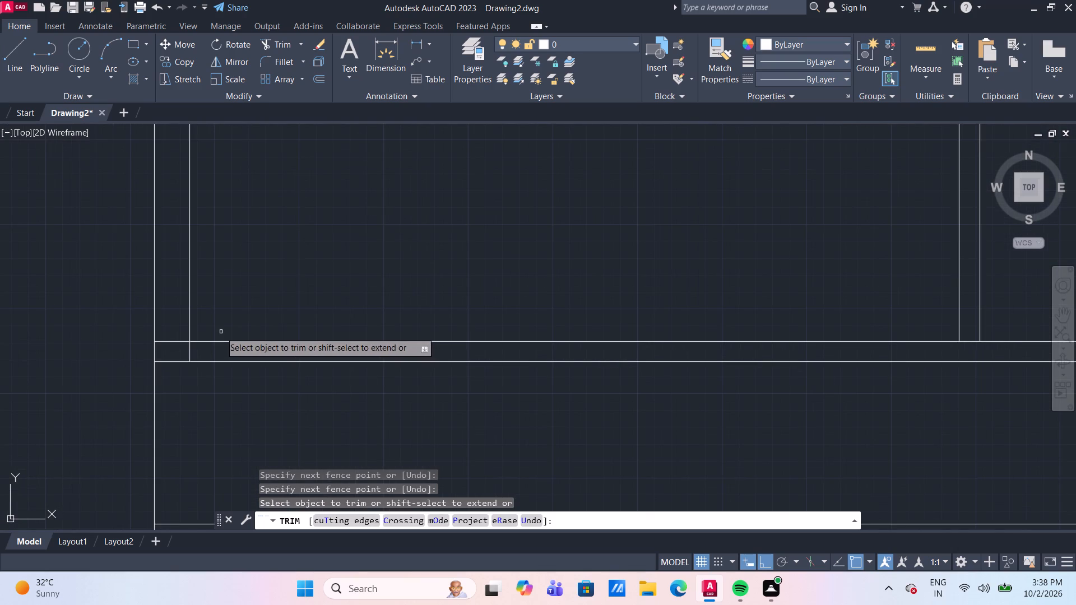
scroll(303, 382, down, 4)
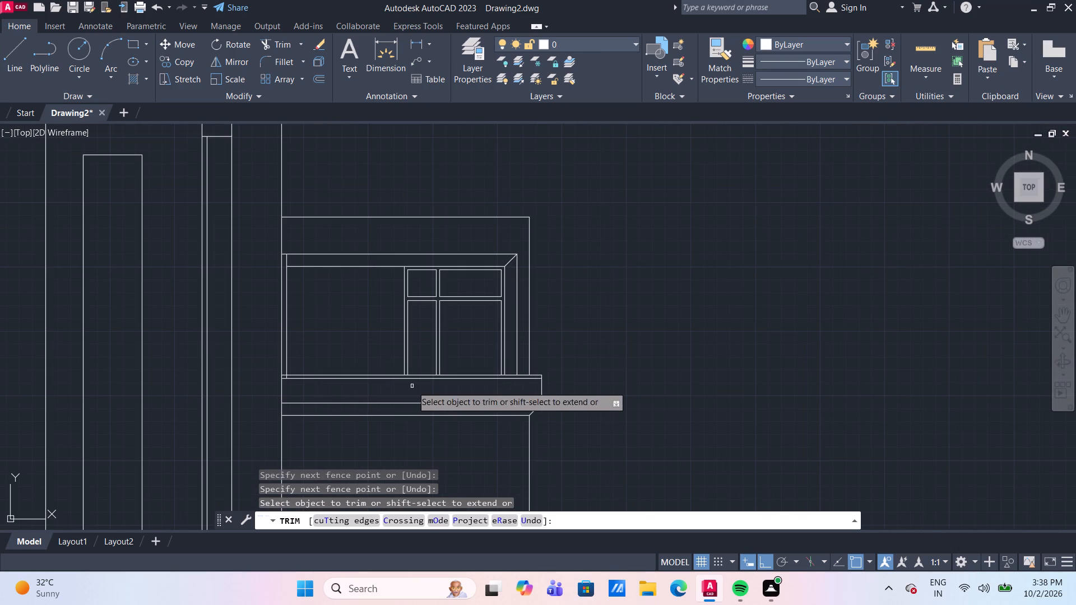
scroll(291, 387, up, 3)
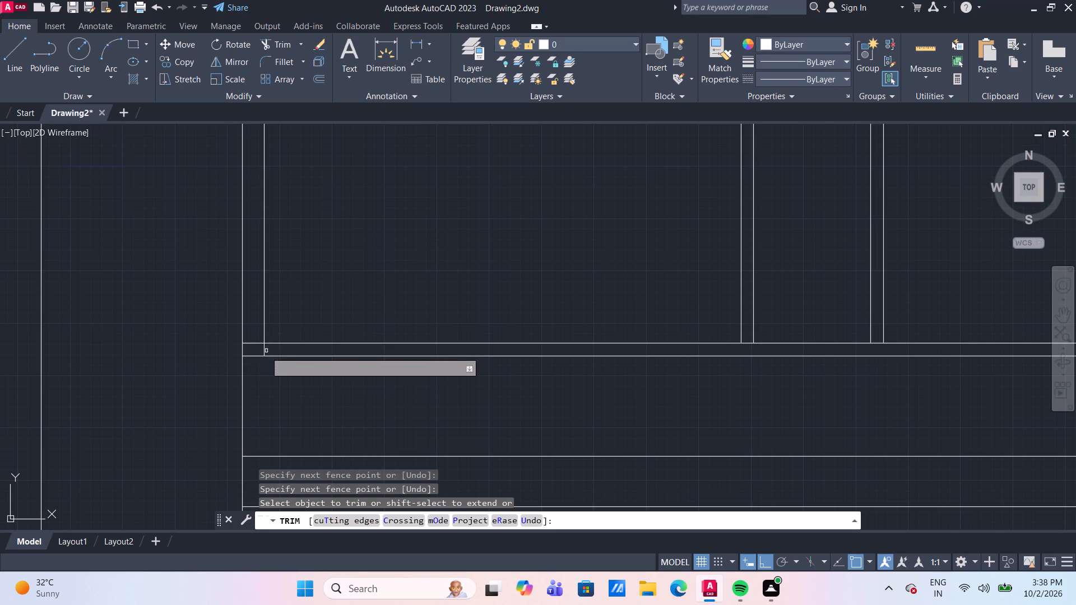
click(256, 343)
scroll(272, 358, down, 4)
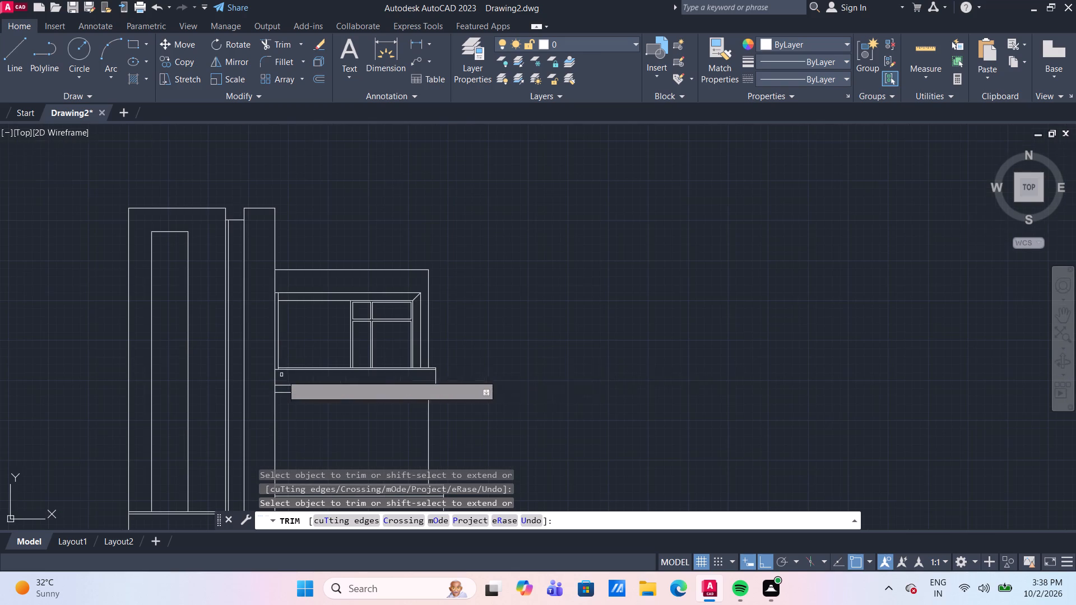
scroll(521, 355, up, 2)
middle_drag(522, 336, 514, 327)
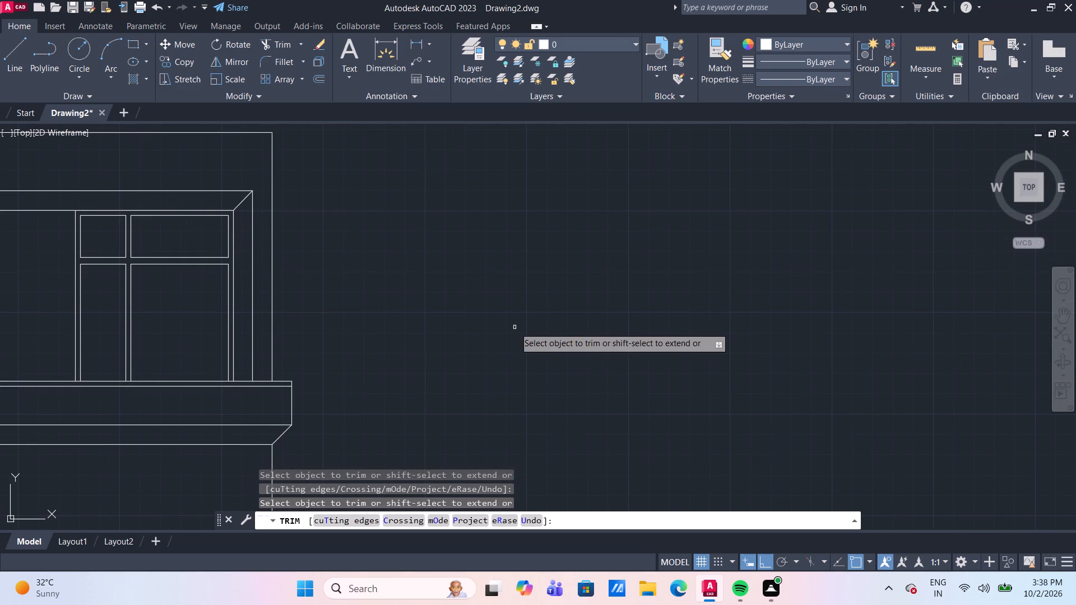
scroll(410, 322, down, 1)
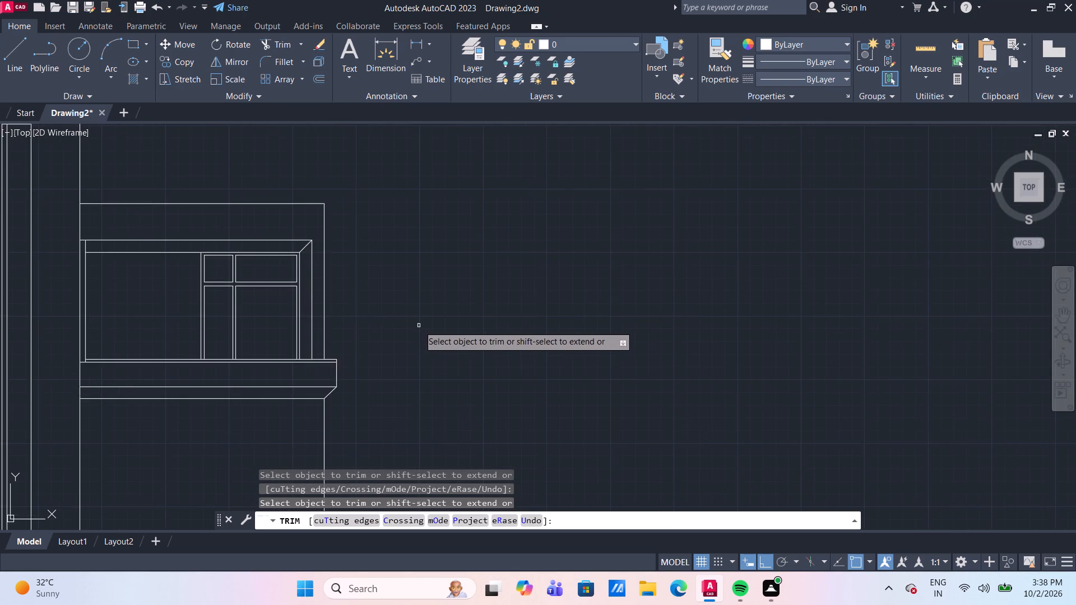
scroll(420, 325, down, 1)
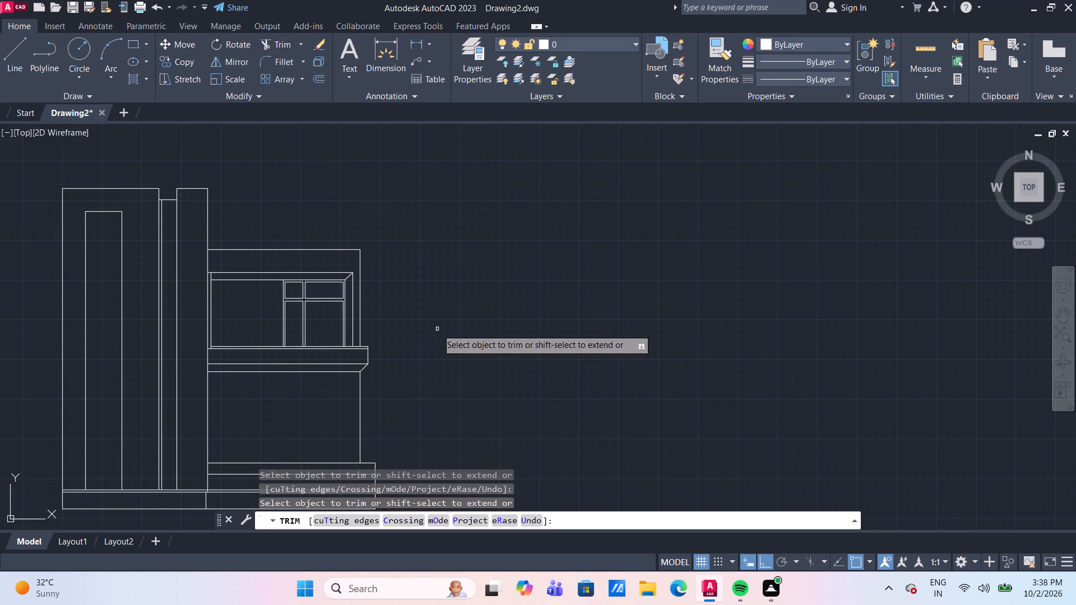
key(Escape)
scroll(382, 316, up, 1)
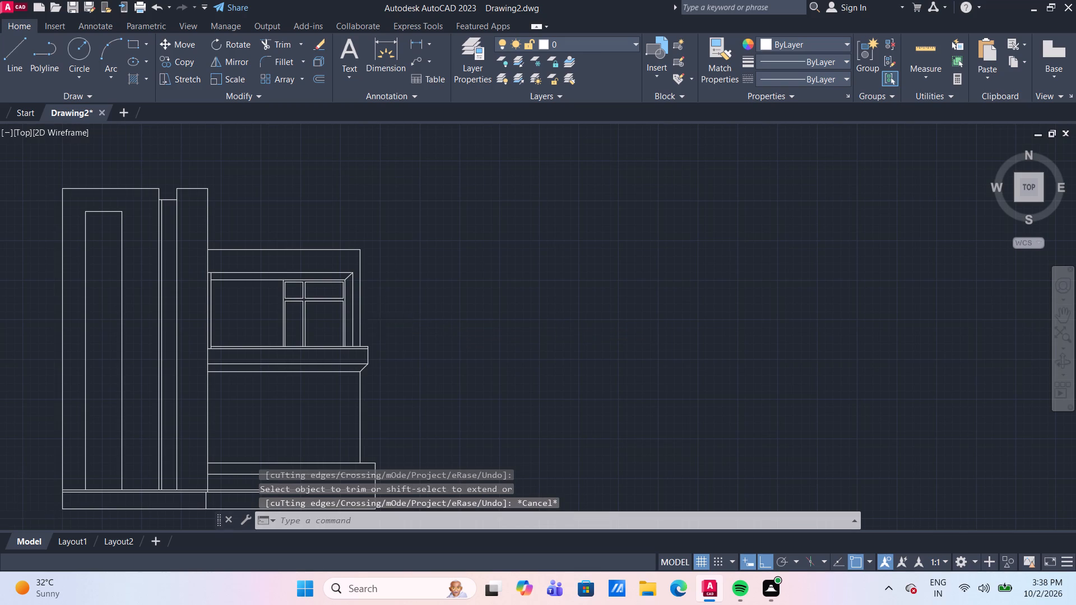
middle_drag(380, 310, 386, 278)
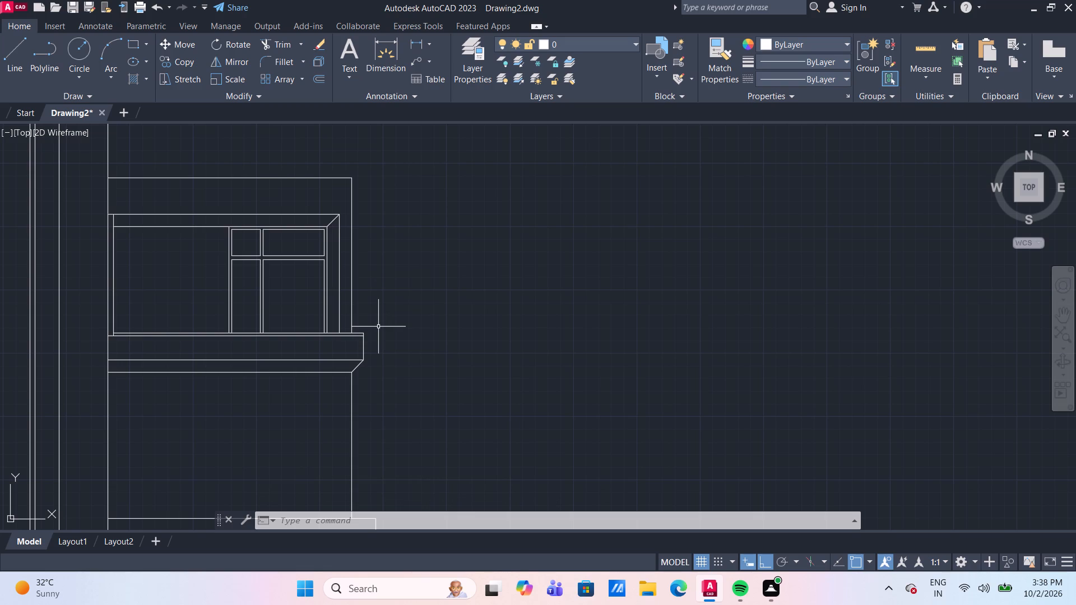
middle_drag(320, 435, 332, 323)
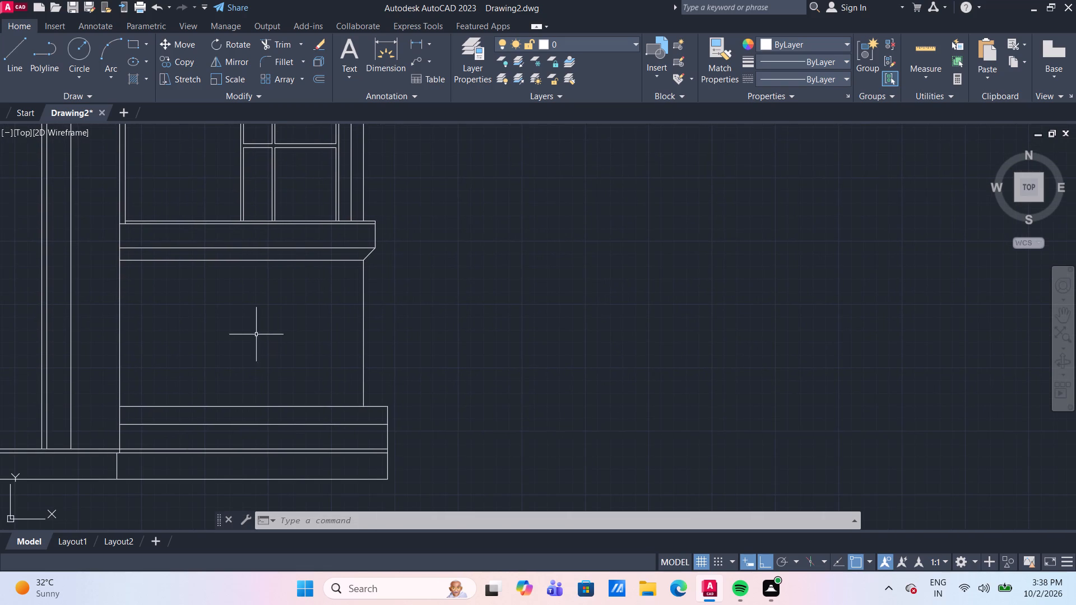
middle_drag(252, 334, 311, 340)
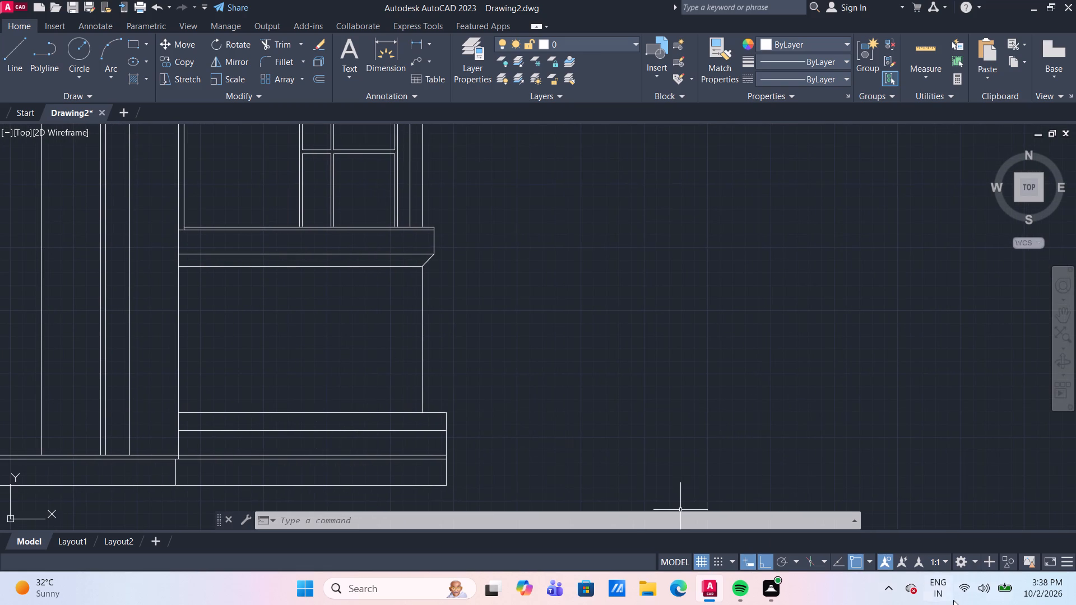
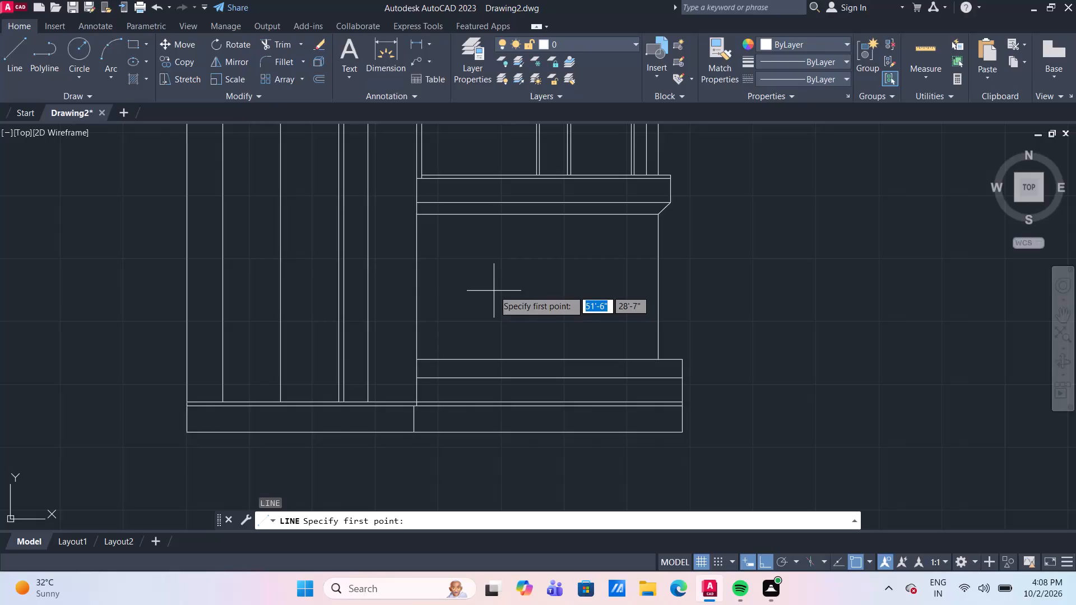
Draw lines from the left end of the line beneath the projecting band: 9" to the right, followed by 11'6" straight down.
middle_drag(489, 290, 410, 266)
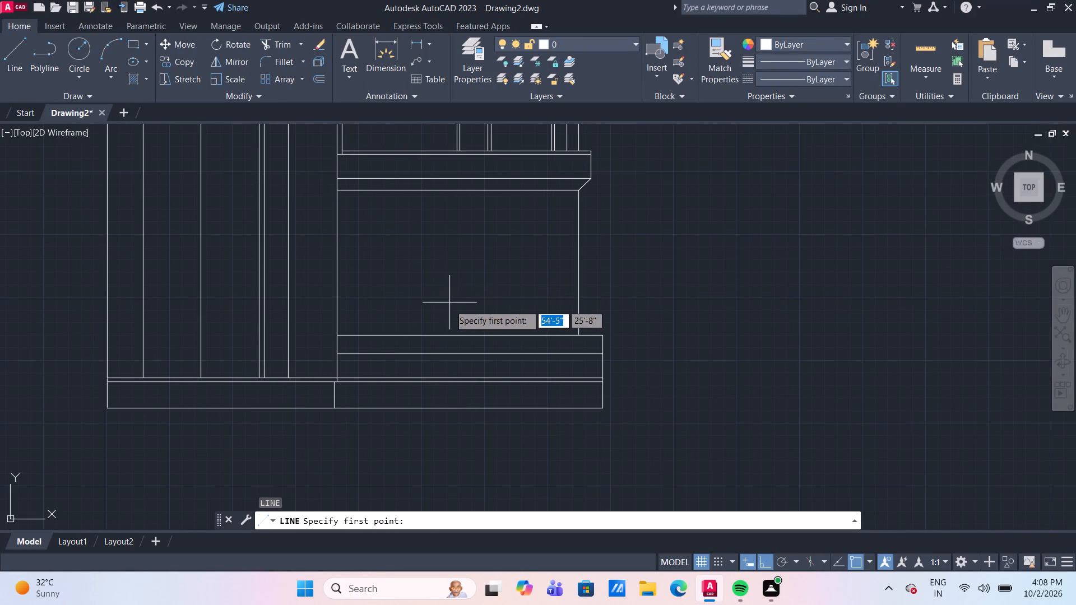
scroll(434, 265, up, 1)
scroll(434, 264, down, 1)
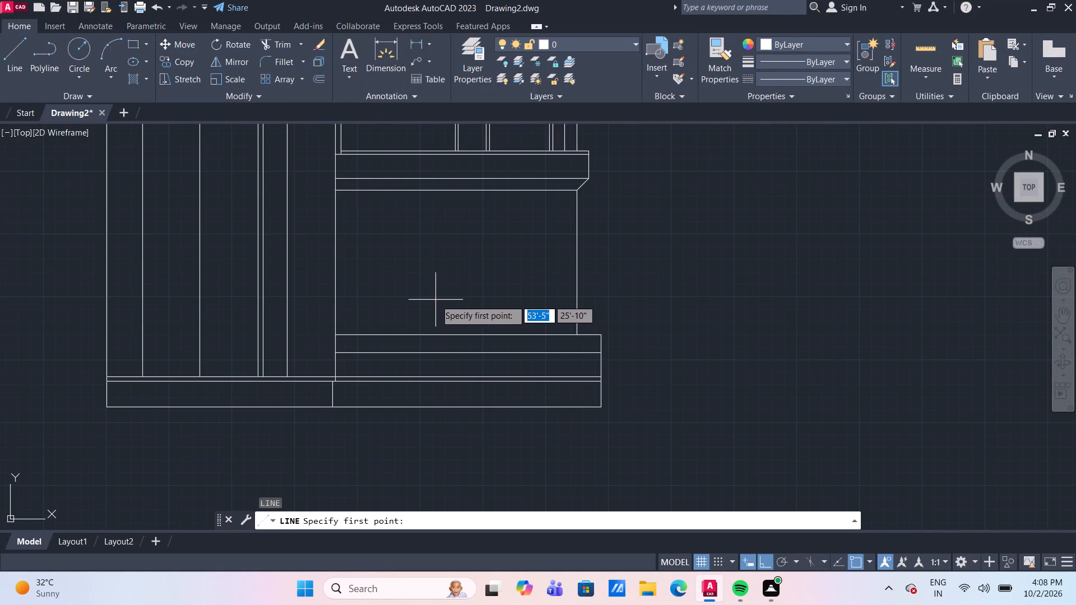
middle_drag(435, 300, 403, 318)
scroll(367, 310, down, 1)
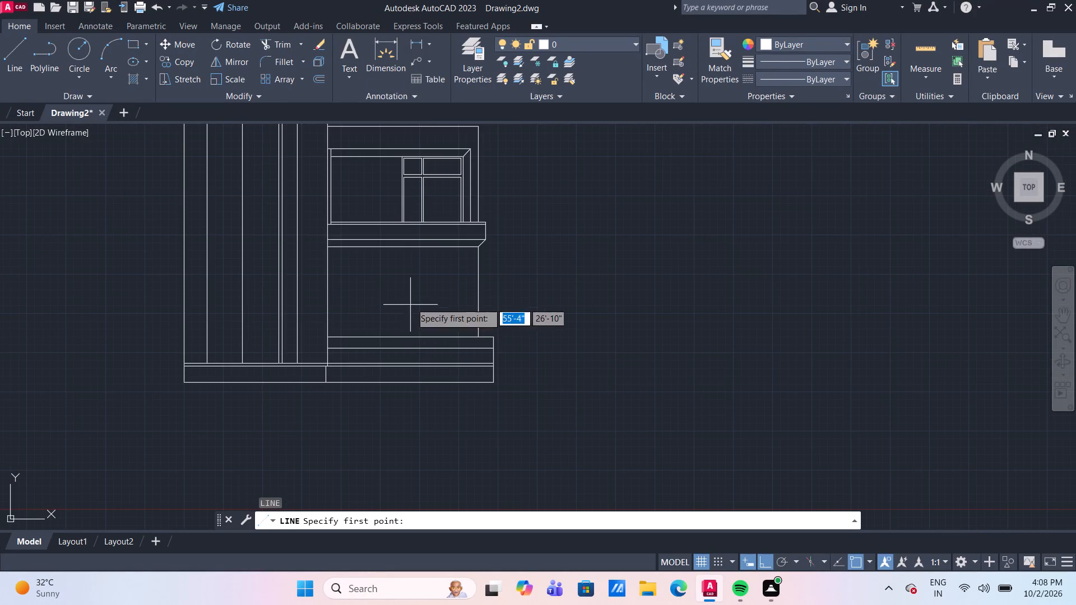
scroll(397, 278, up, 1)
scroll(333, 259, up, 1)
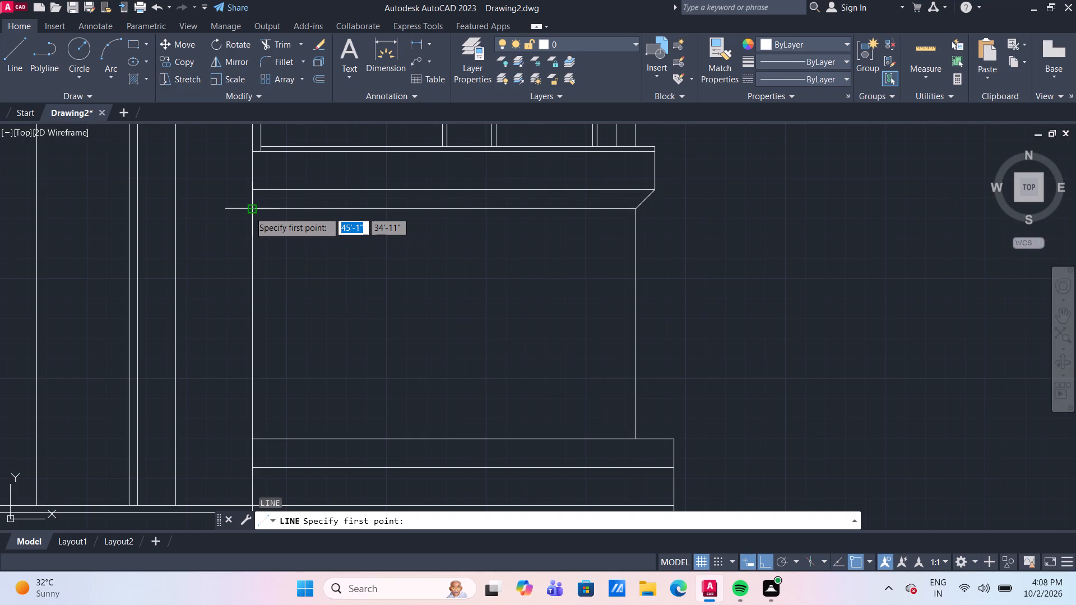
drag(249, 212, 261, 212)
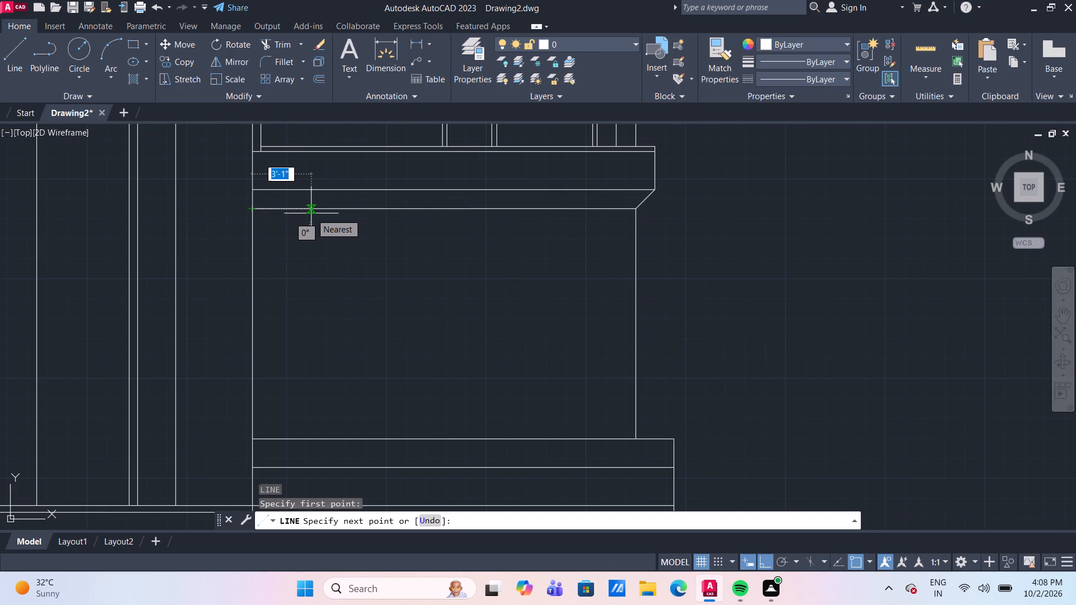
text(1')
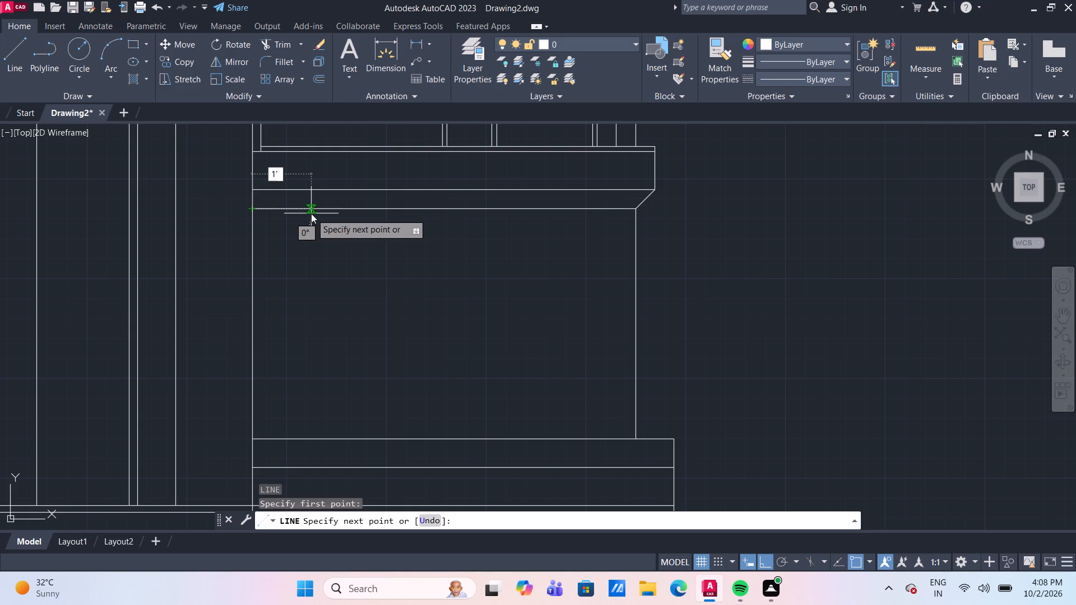
key(BackSpace)
key(BackSpace)
text(9")
key(Return)
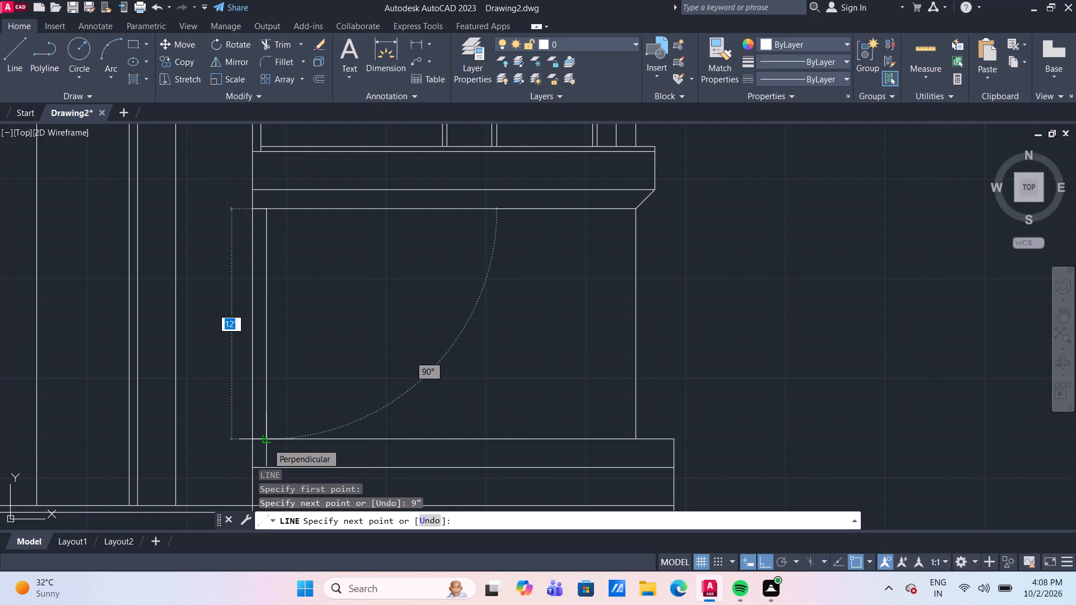
scroll(267, 443, up, 1)
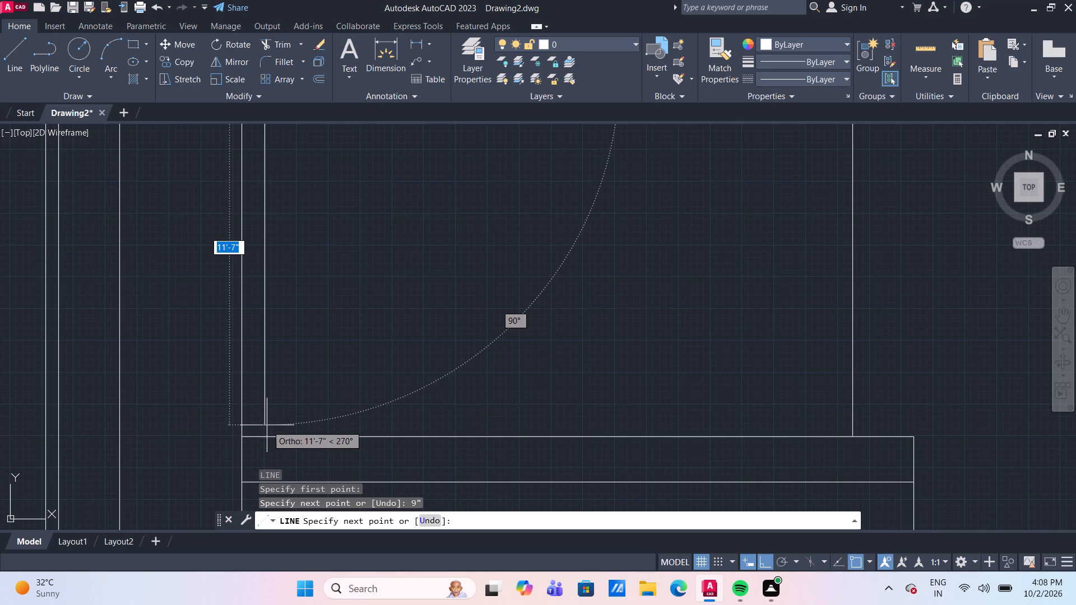
text(11'6")
key(Return)
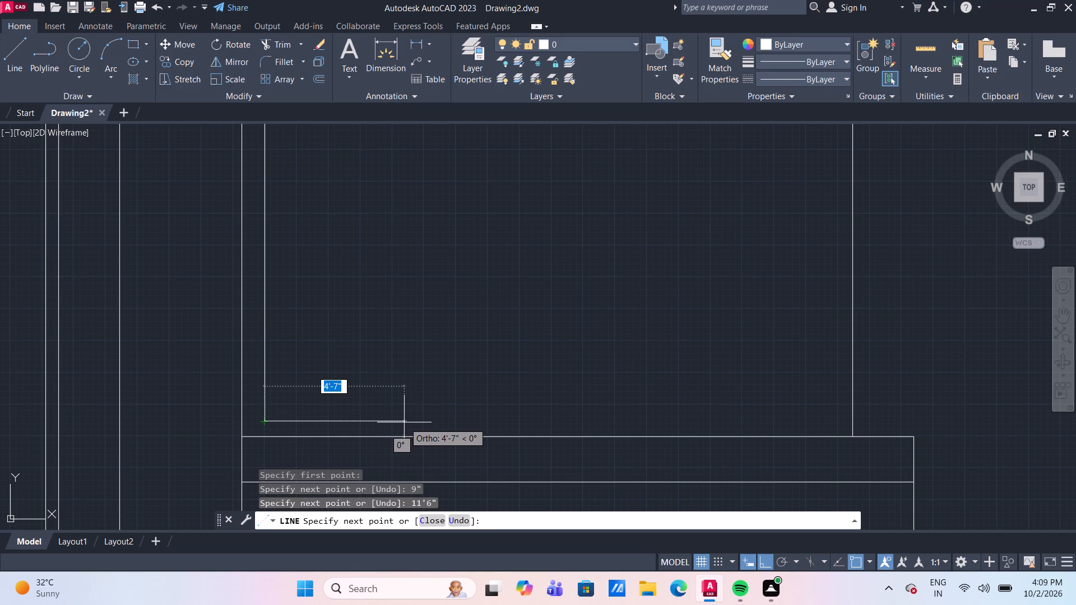
Continue the line 4' right, 8' up and back left to the vertical, closing a rectangular opening in the lower room.
text(4')
key(Return)
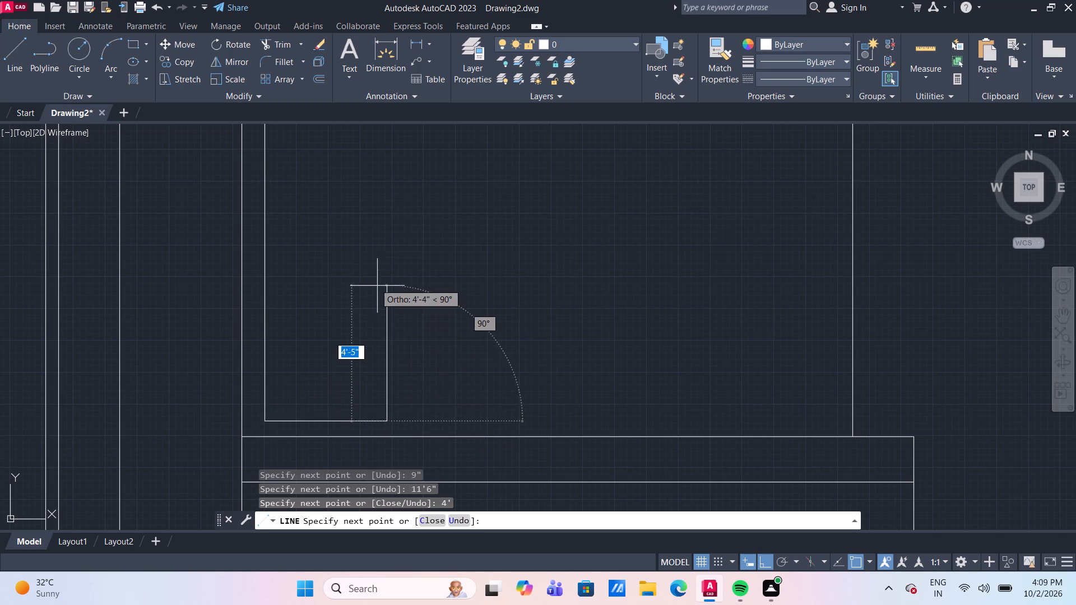
scroll(353, 278, down, 2)
scroll(345, 213, up, 1)
middle_drag(382, 226, 406, 248)
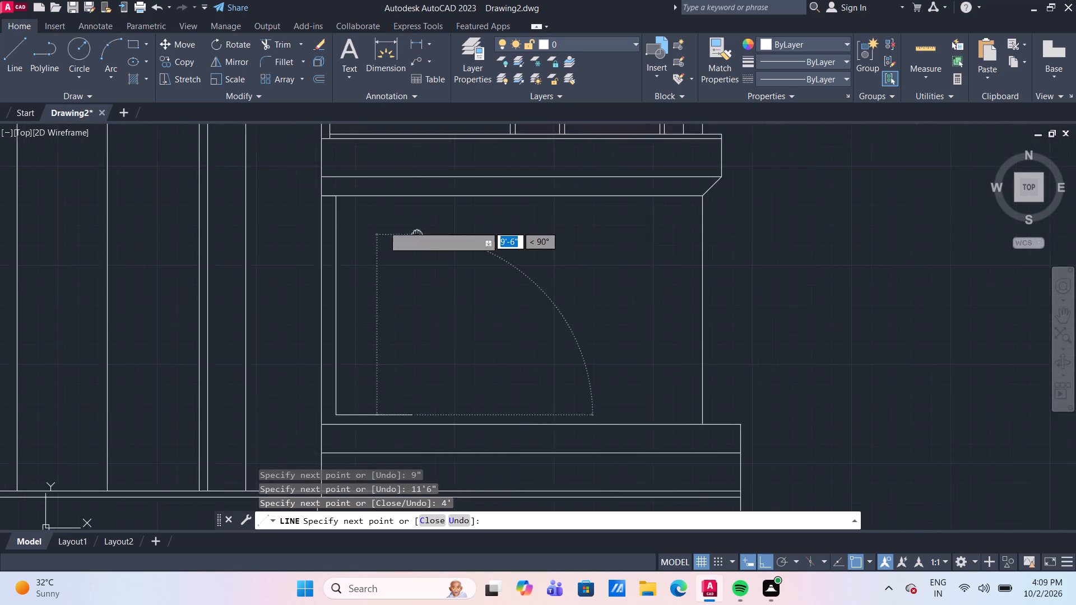
middle_drag(406, 248, 389, 270)
middle_drag(364, 274, 266, 268)
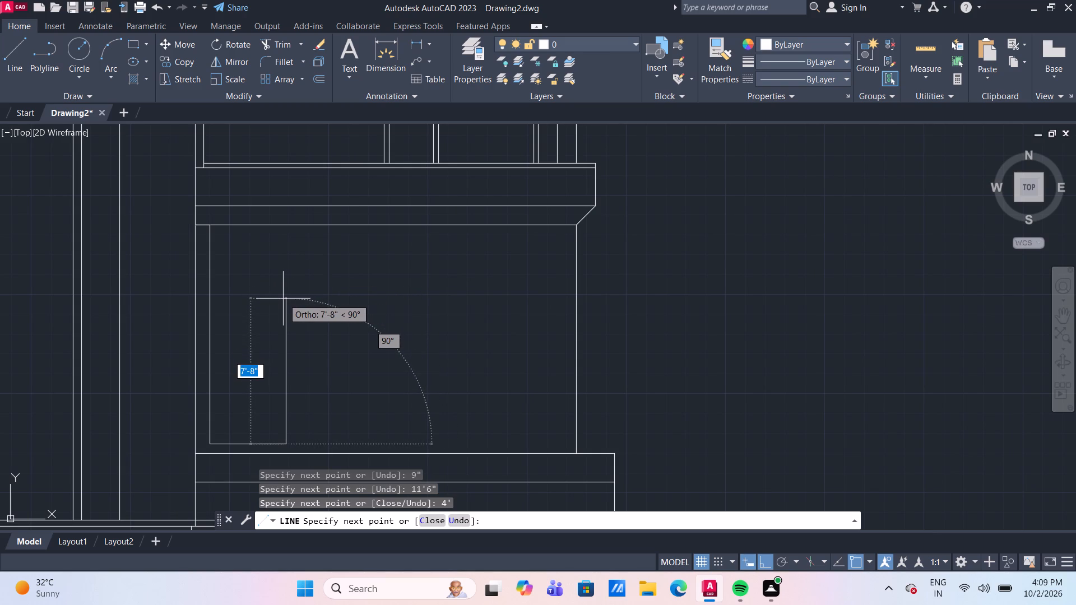
click(248, 291)
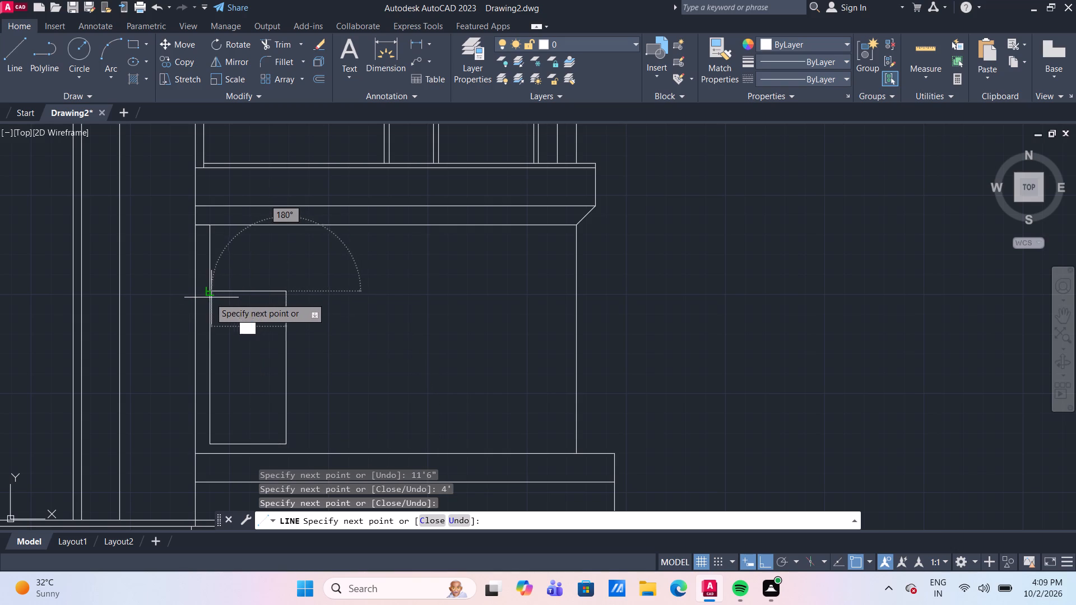
click(212, 295)
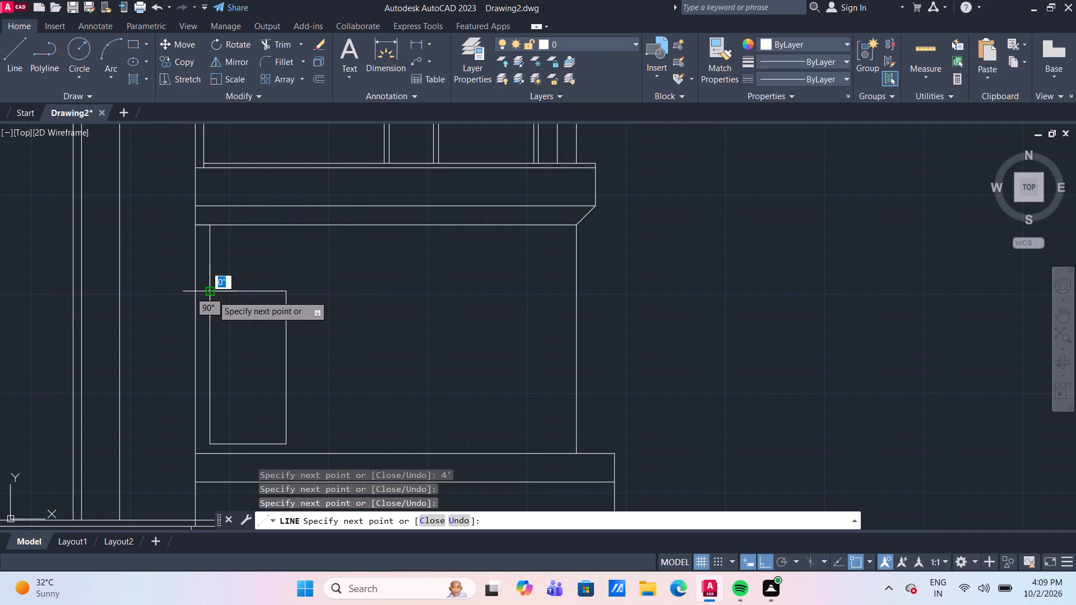
key(Escape)
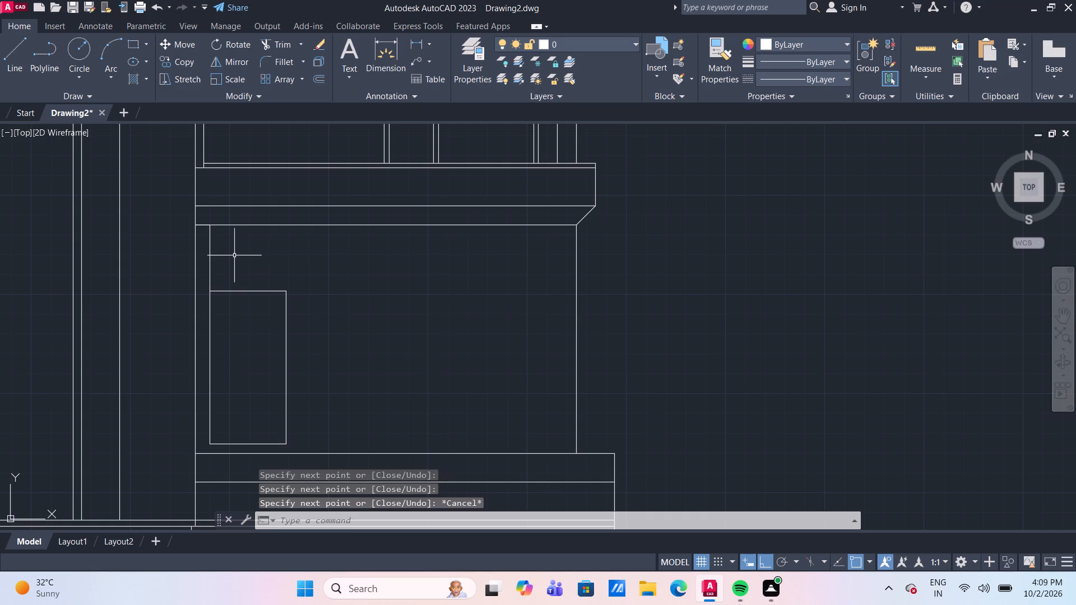
Erase the short 9" helper segment beneath the projecting band.
click(209, 250)
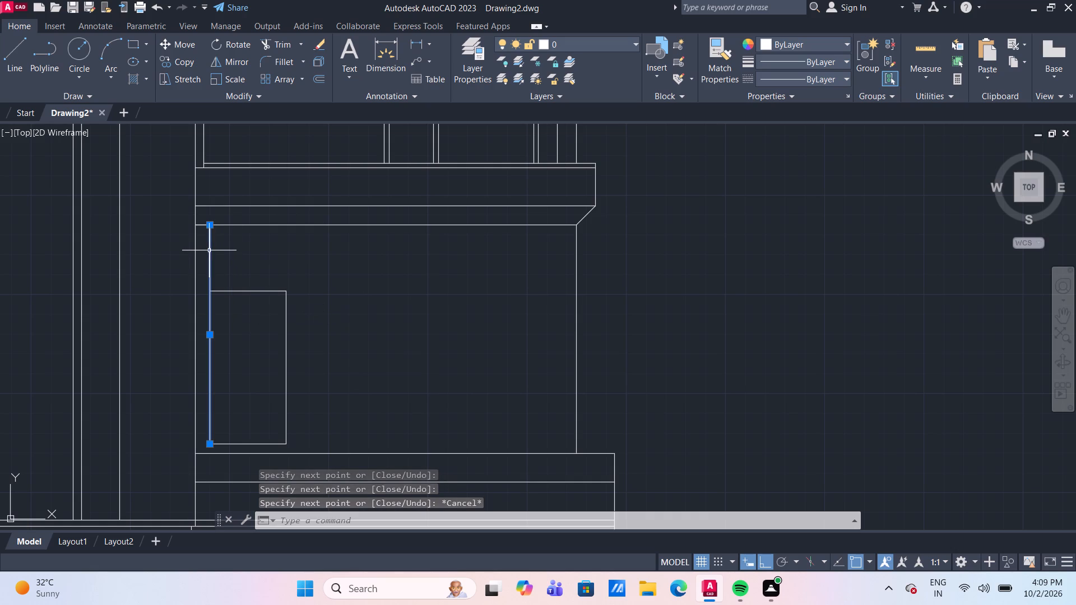
scroll(206, 255, up, 1)
key(Escape)
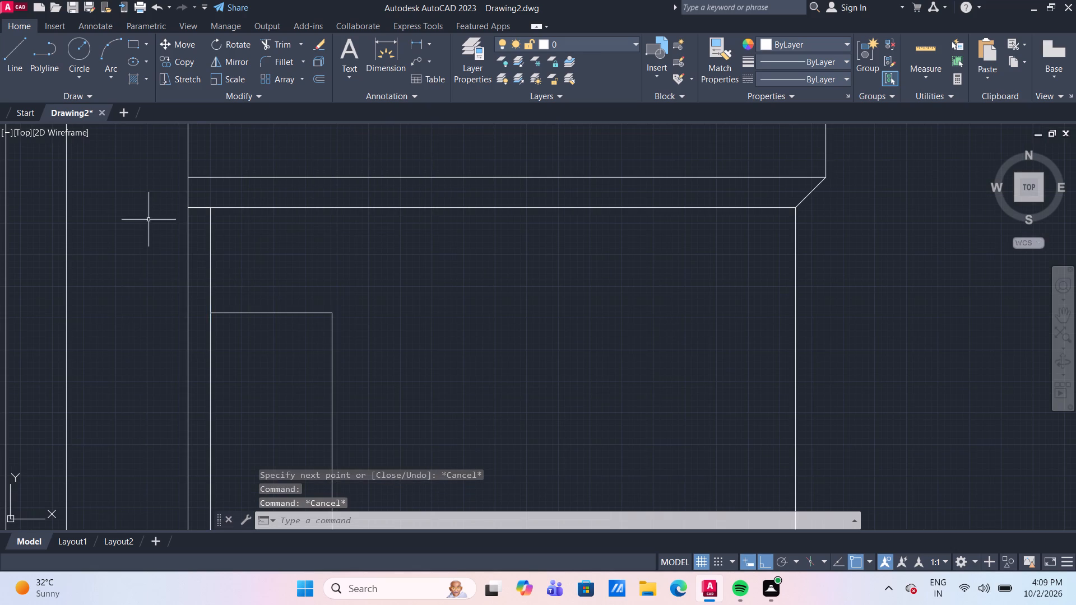
scroll(194, 216, up, 2)
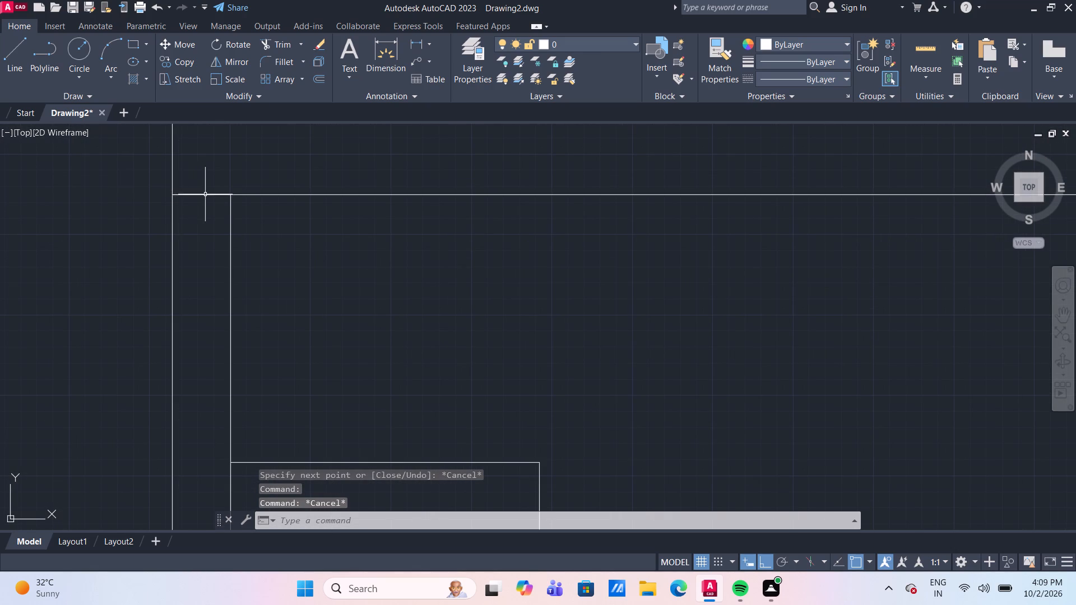
click(205, 194)
key(Delete)
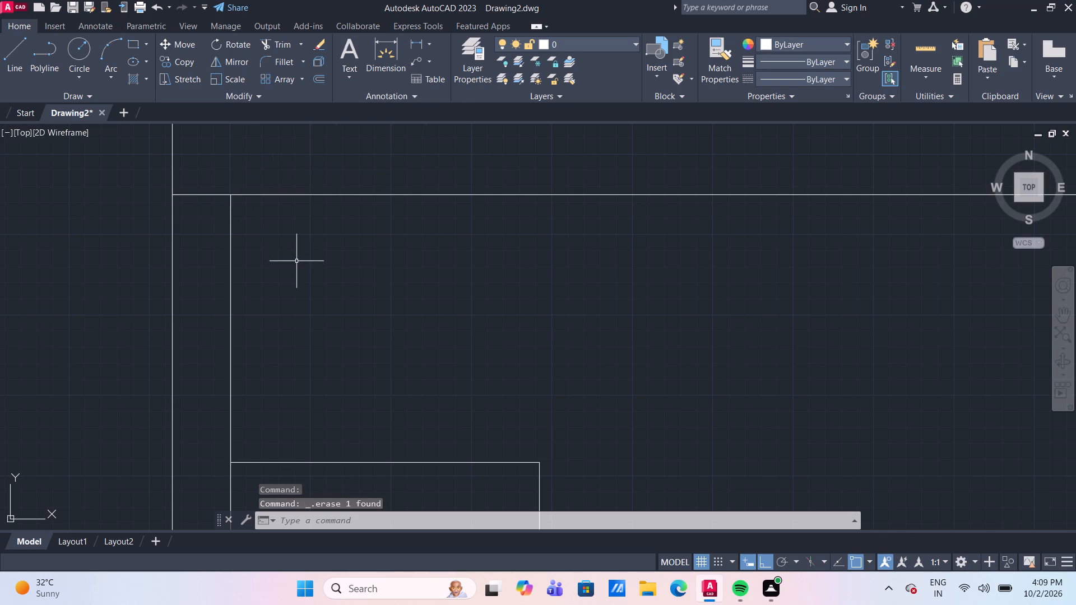
Trim the part of the opening's left vertical that extends above its top edge up to the band.
text(tr)
key(Return)
drag(297, 277, 291, 278)
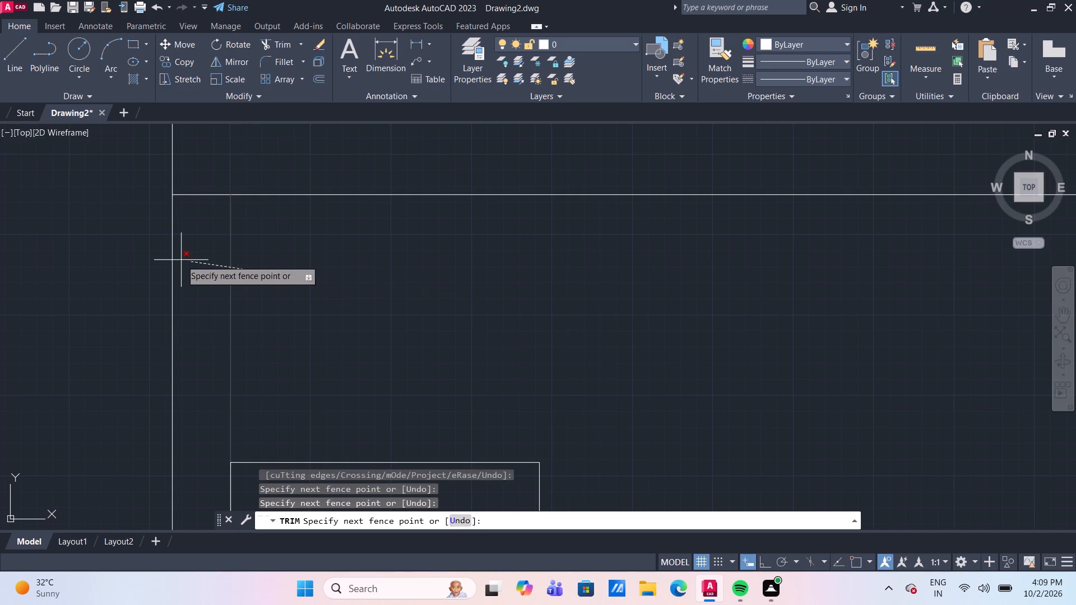
click(219, 262)
scroll(258, 263, down, 4)
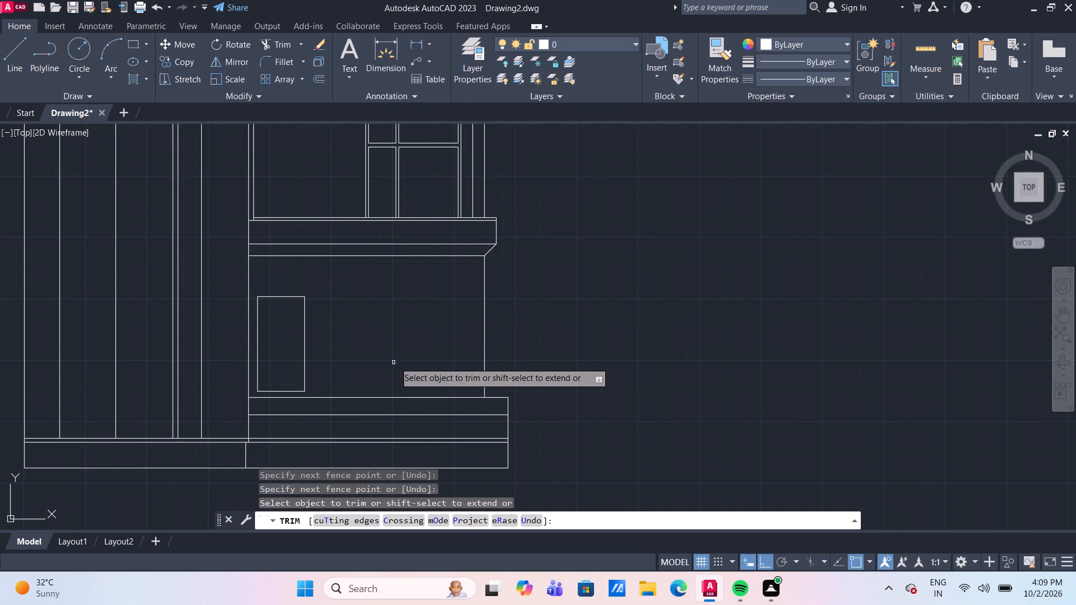
middle_drag(387, 351, 306, 335)
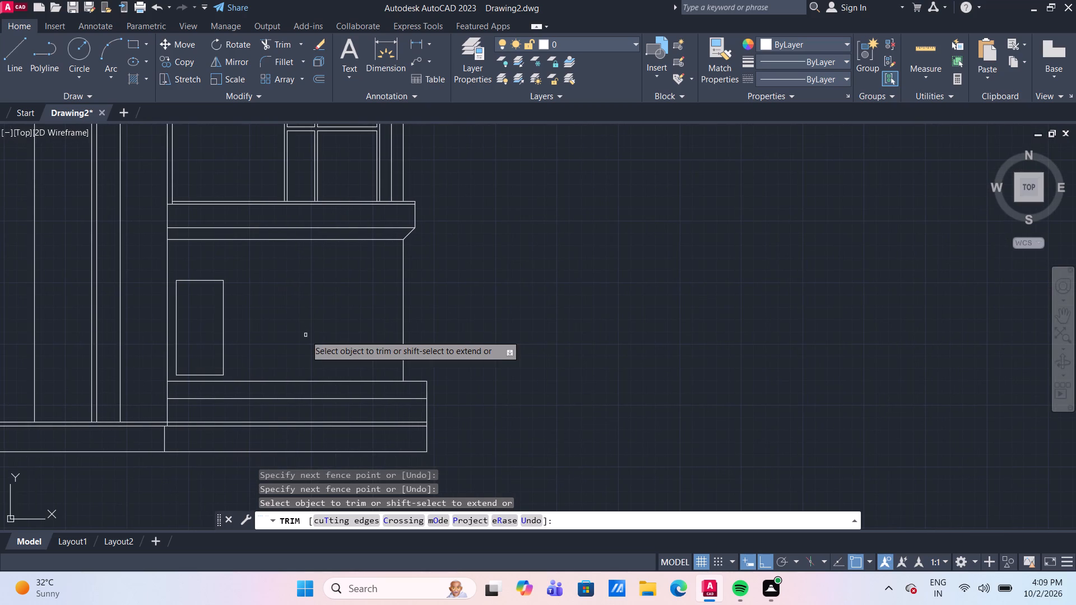
key(Escape)
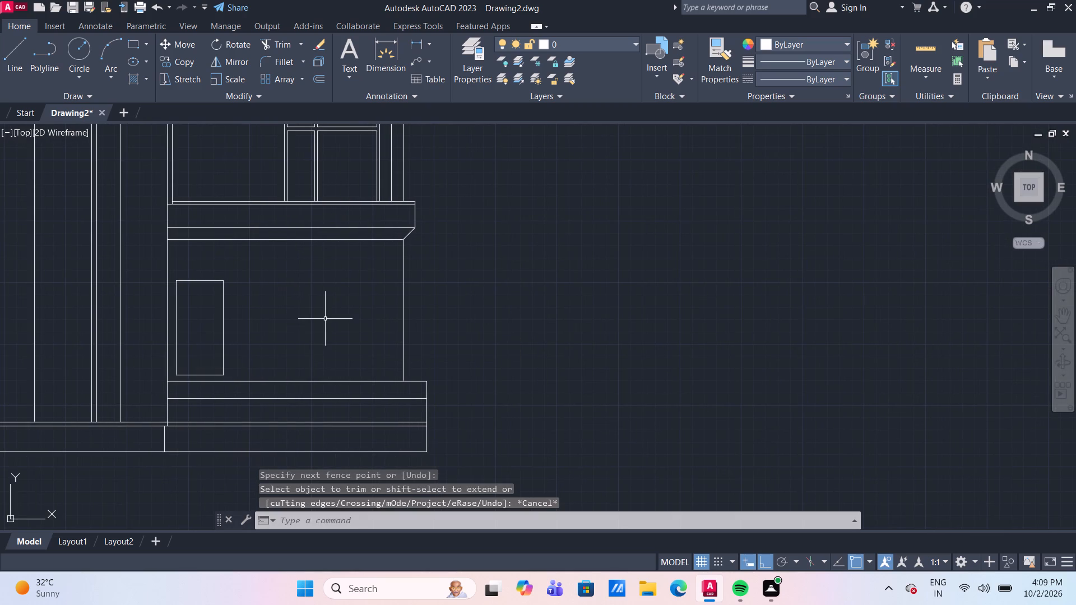
Offset the lower room's right wall line about 11' to the left.
key(o)
key(Return)
key(Return)
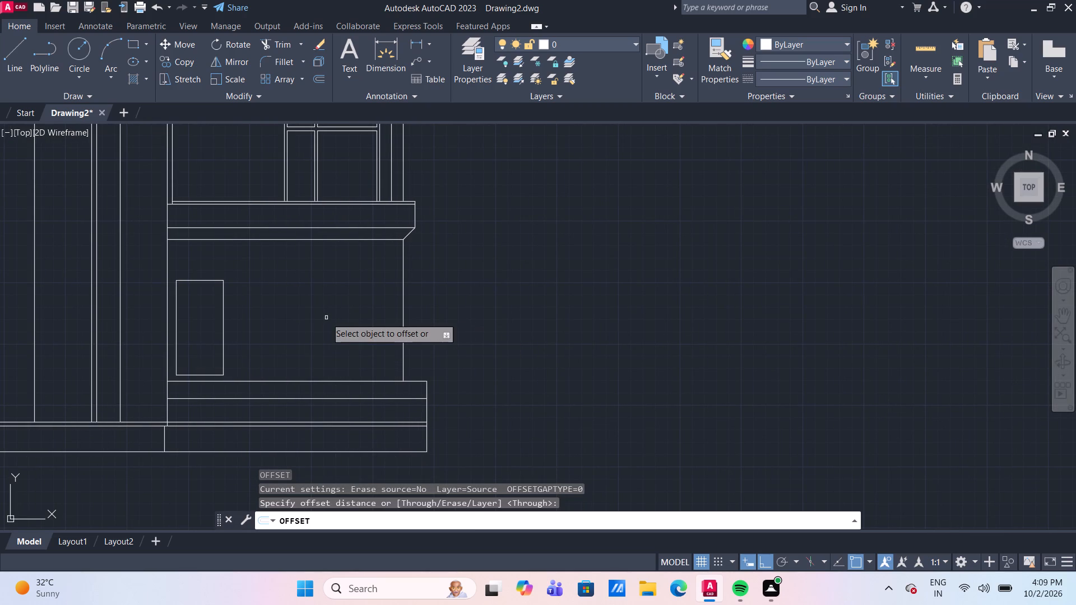
click(404, 319)
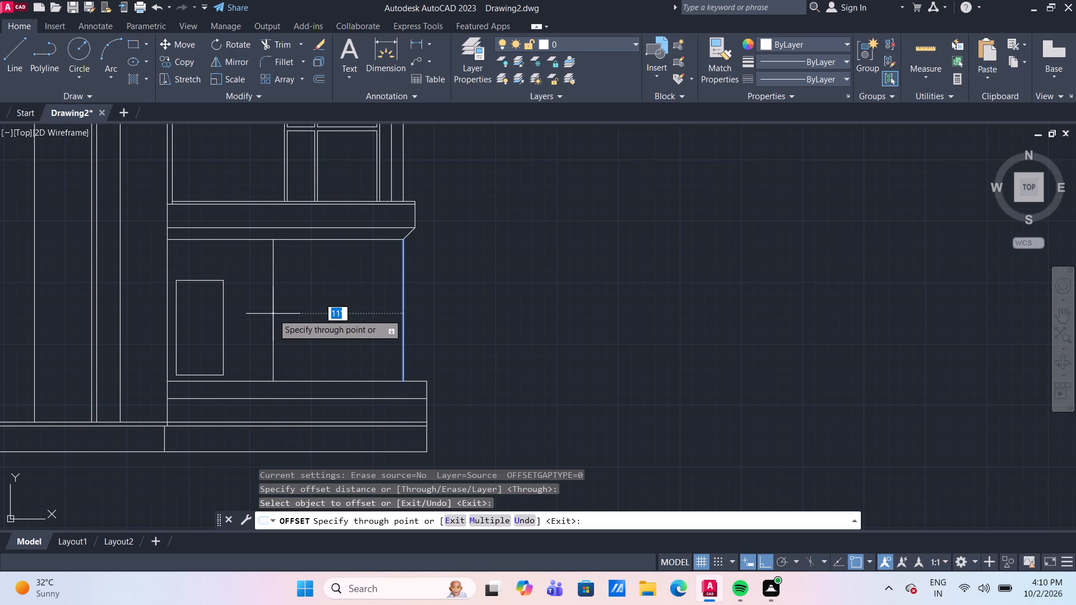
click(273, 314)
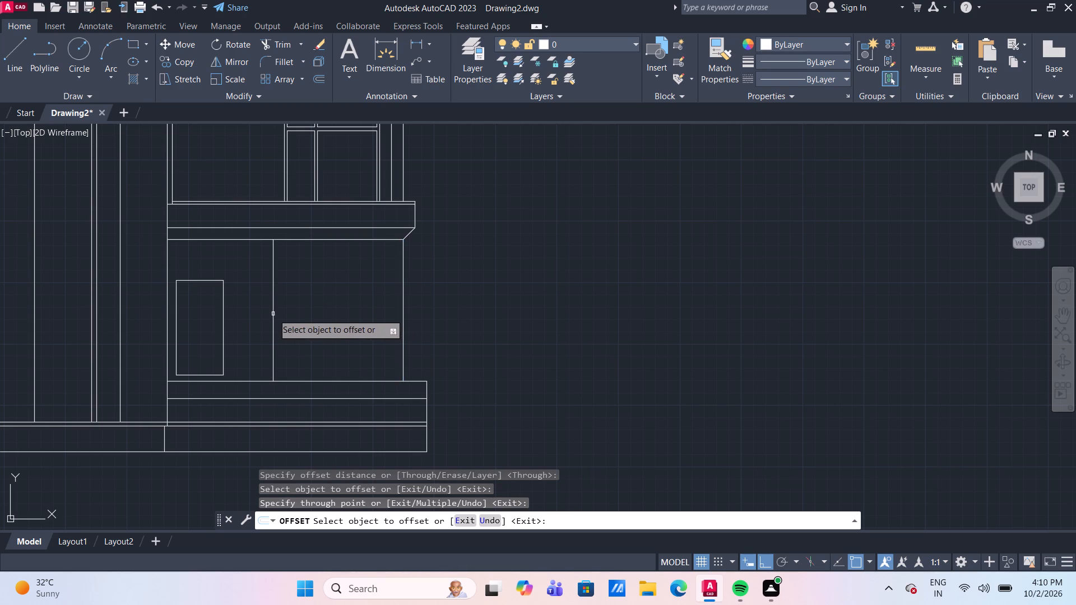
Offset the lower room's new vertical to the right in succession by 3", 2' and 3", forming two narrow frame members.
click(273, 314)
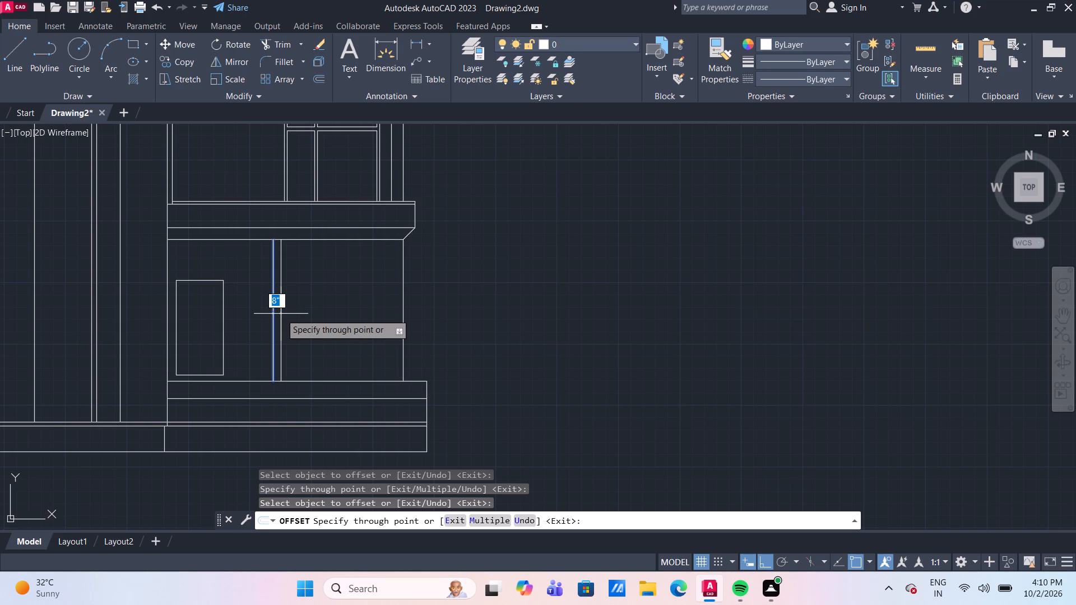
key(3)
key(shift+quotedbl)
key(Return)
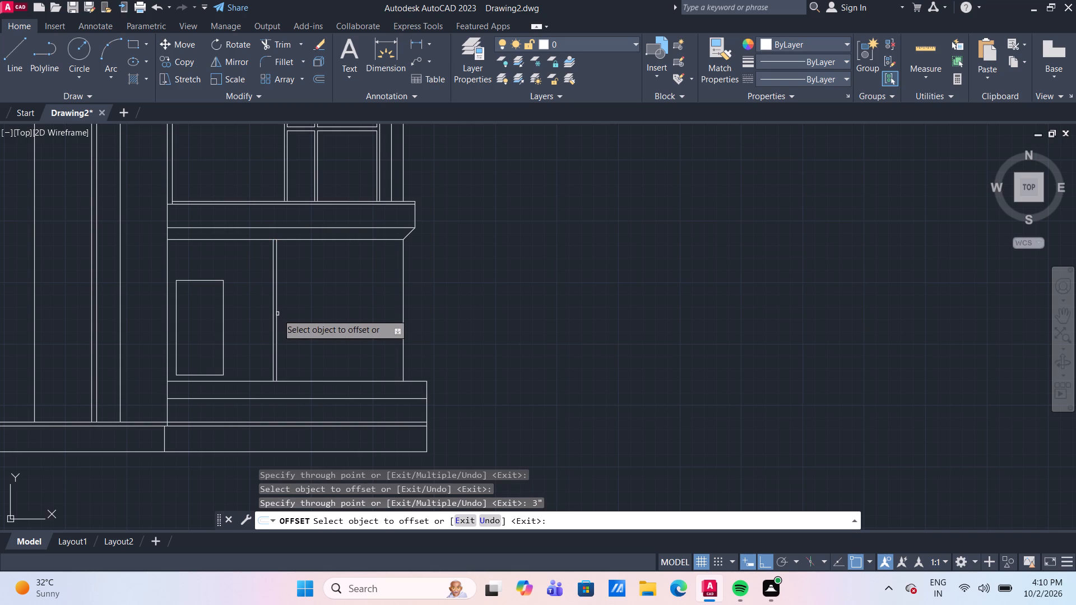
click(276, 314)
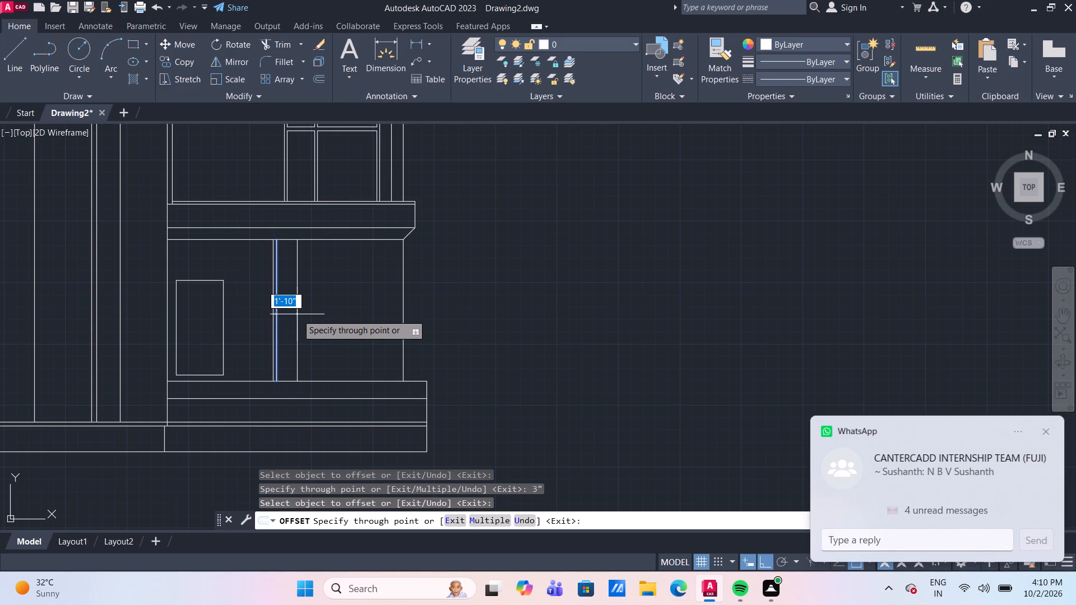
text(2')
key(Return)
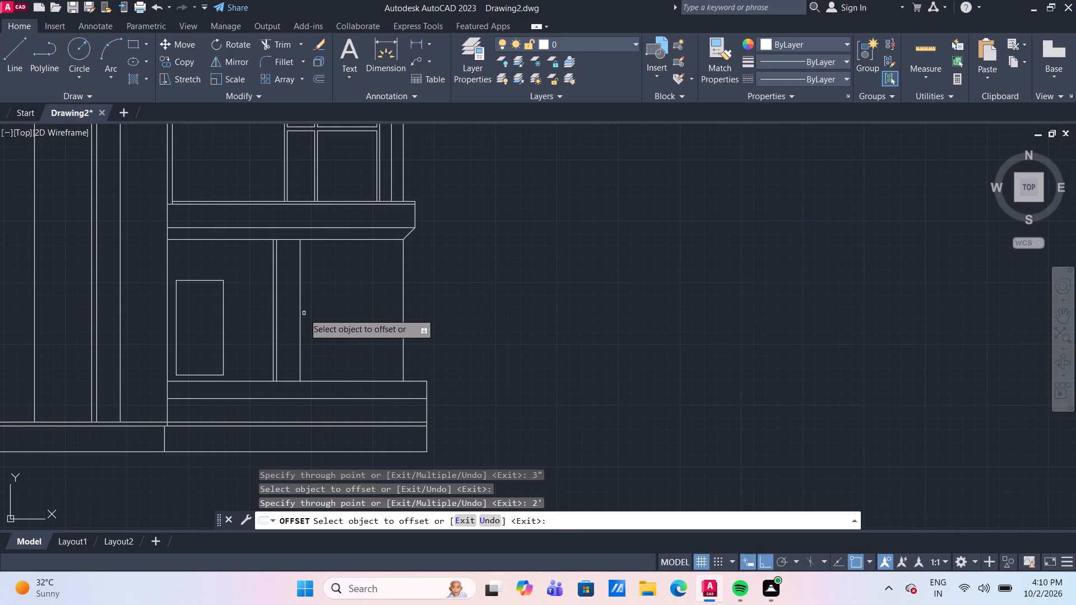
click(299, 313)
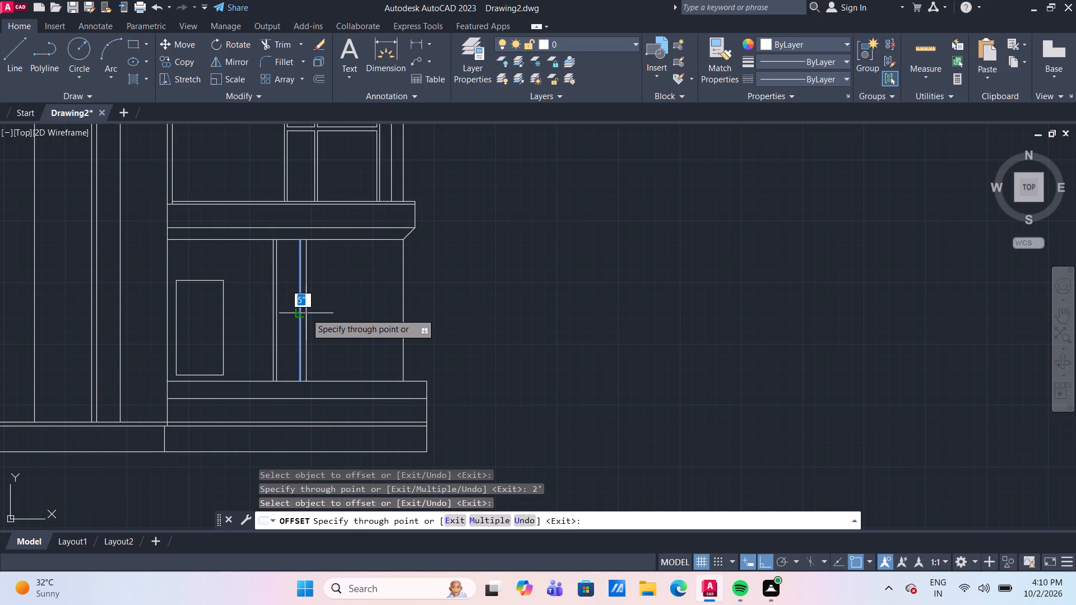
text(3")
key(Return)
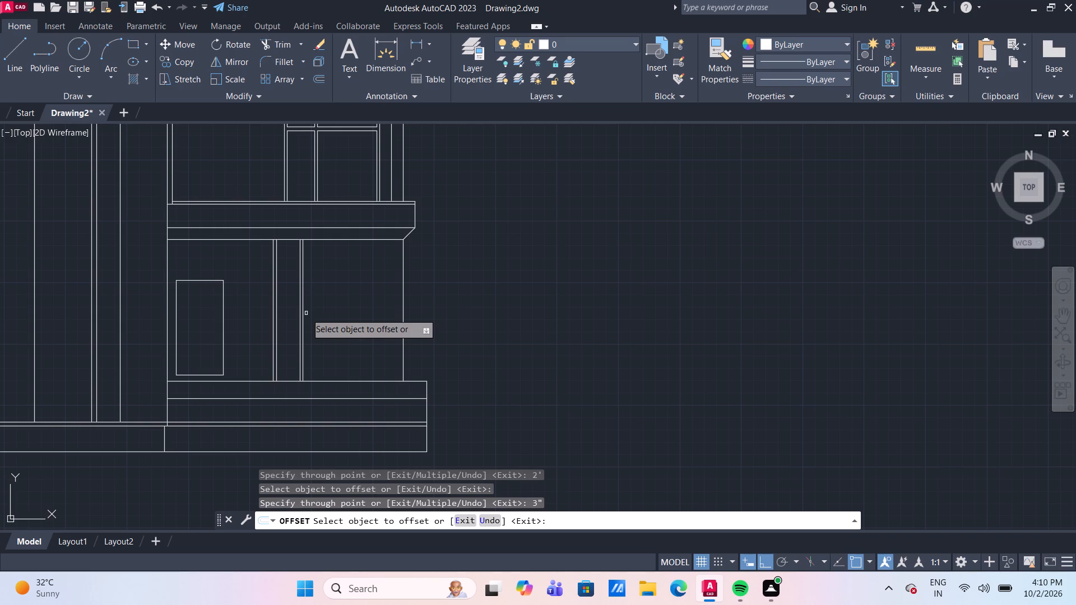
Offset the last frame vertical 2' to the right, and offset that copy another 3" to form the third frame member.
click(303, 311)
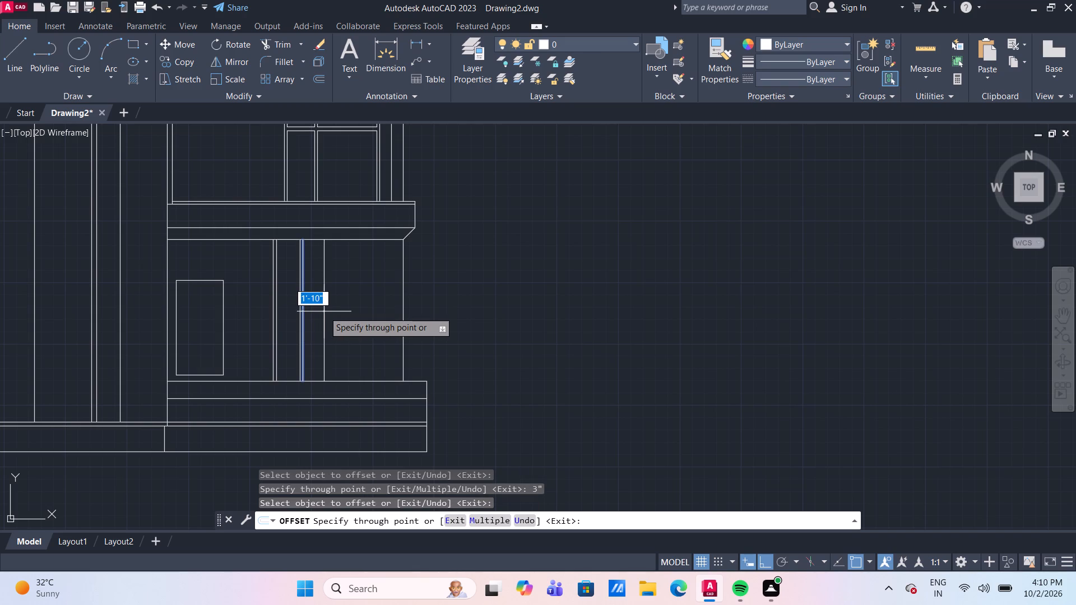
key(3)
key(BackSpace)
text(2')
key(Return)
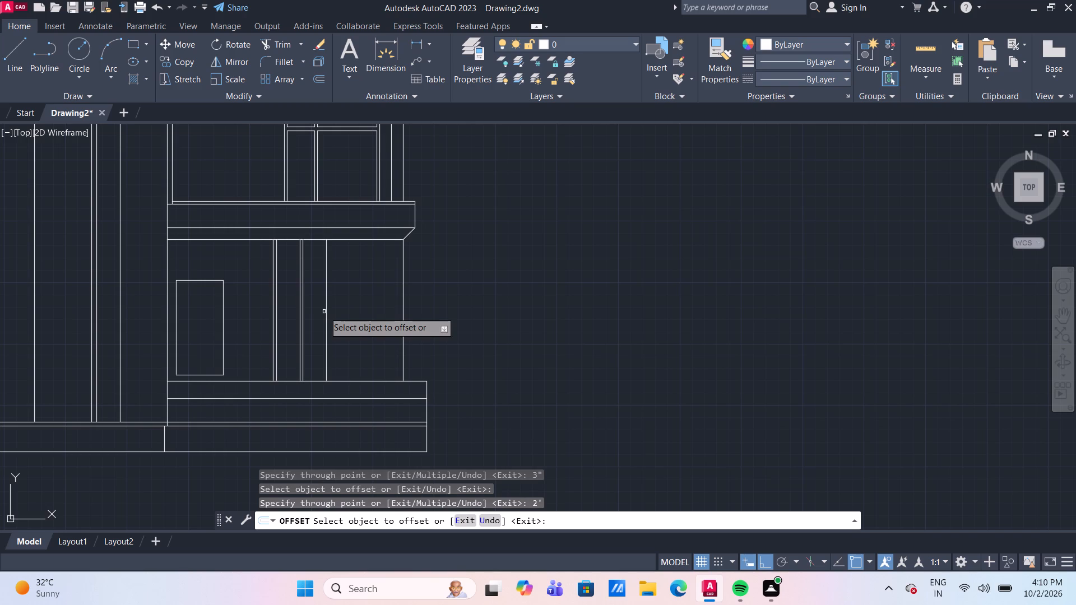
click(326, 311)
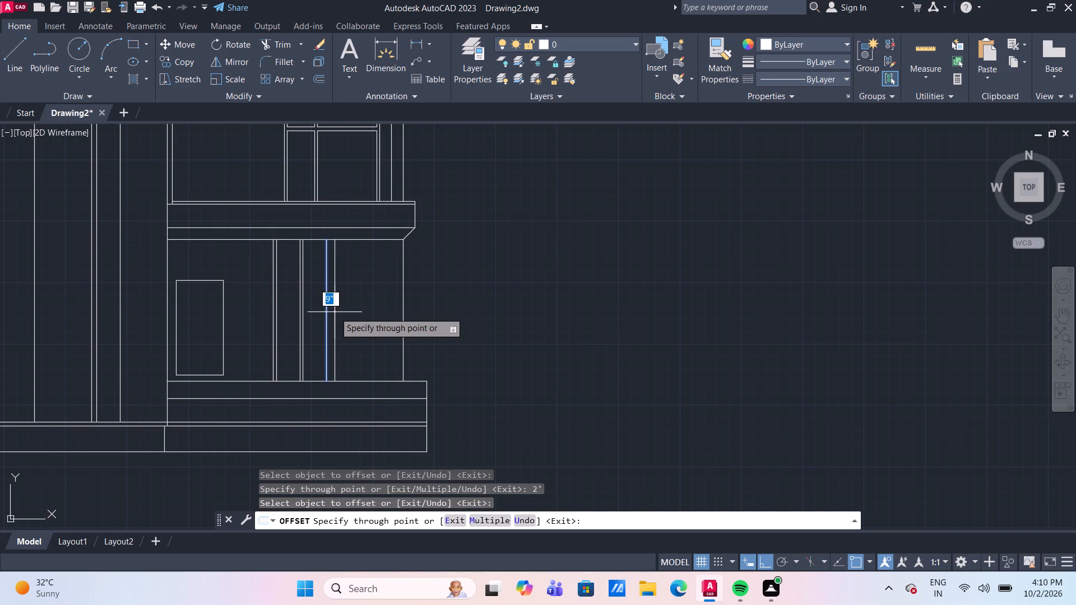
text(3")
key(Return)
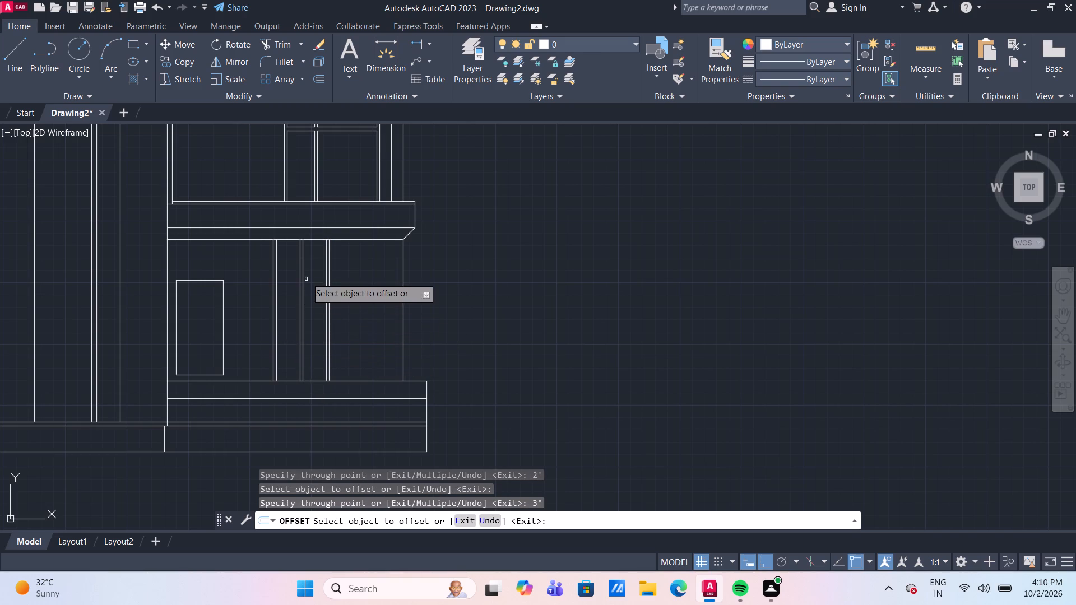
Offset the lowest horizontal line of the projecting band 3" downward across the lower room.
scroll(268, 235, up, 1)
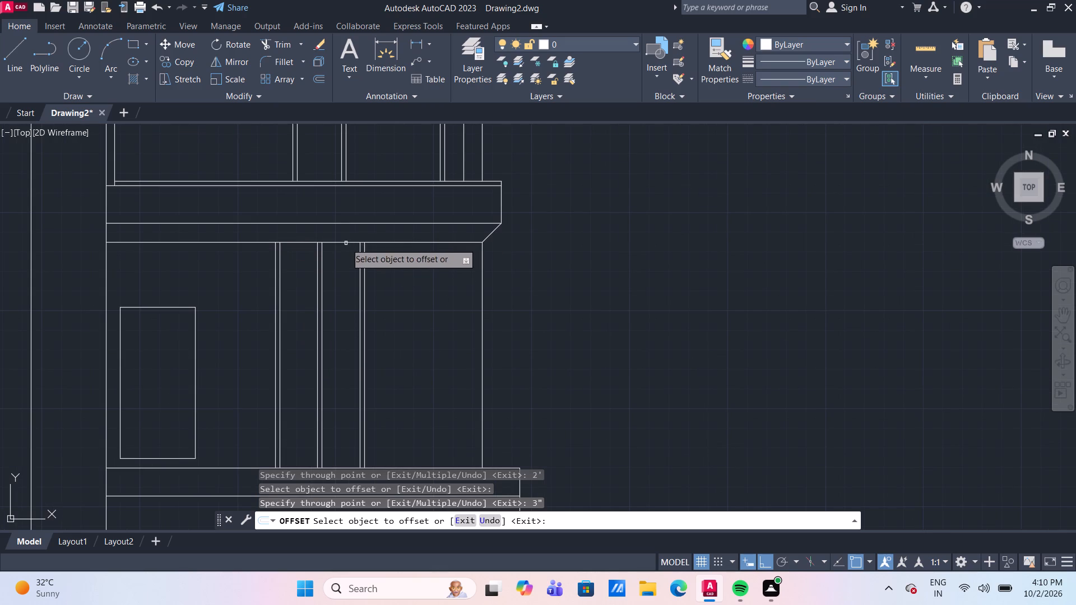
drag(346, 243, 344, 249)
text(3")
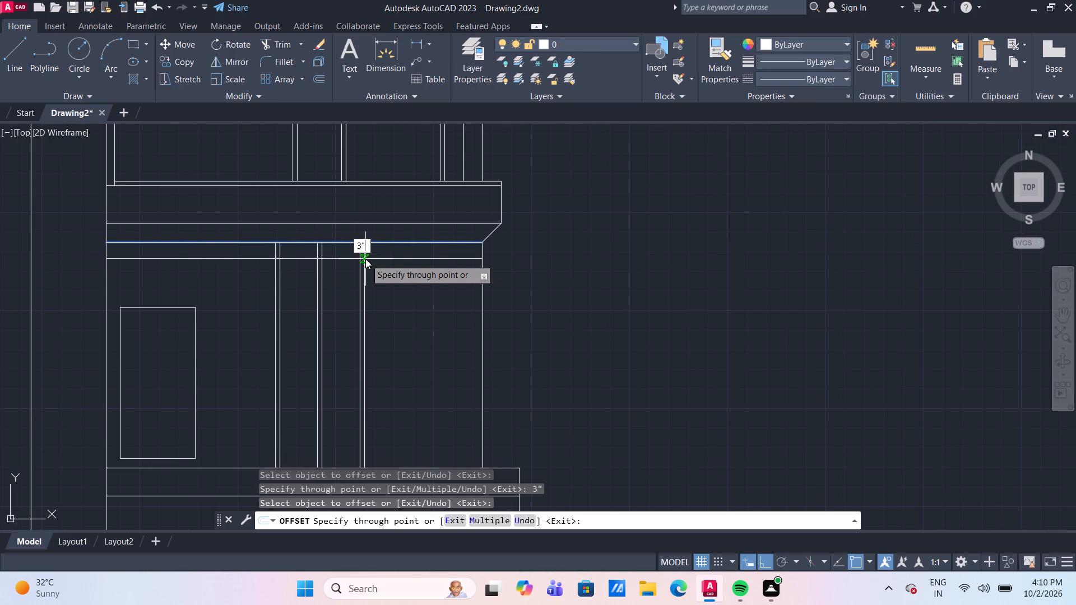
key(Return)
Offset the plinth's top line 6" upward, and offset the resulting line another 3" upward.
scroll(365, 259, down, 2)
scroll(372, 352, up, 2)
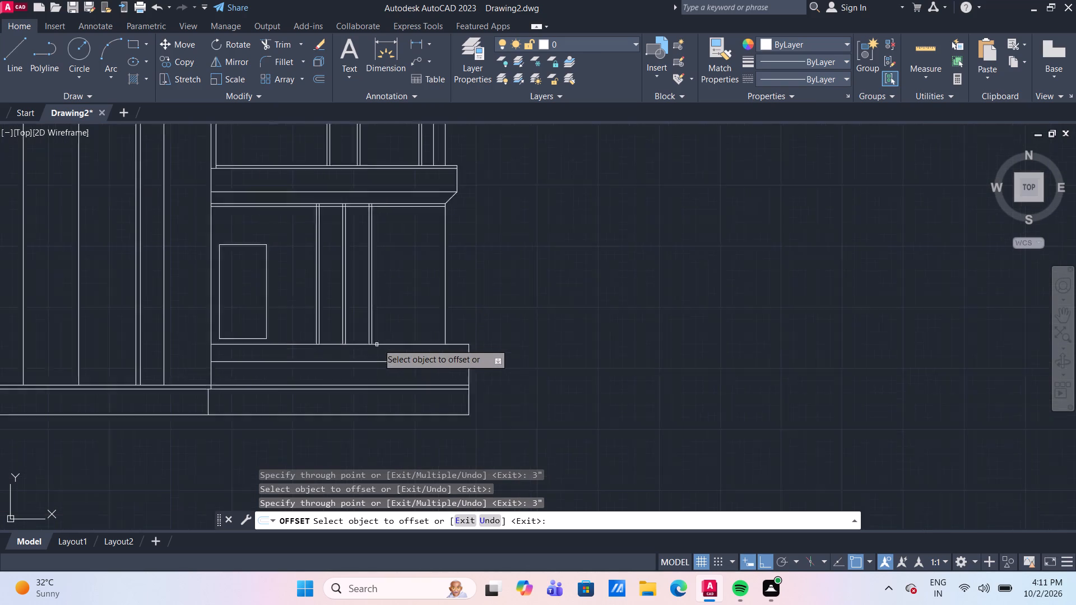
scroll(379, 342, up, 1)
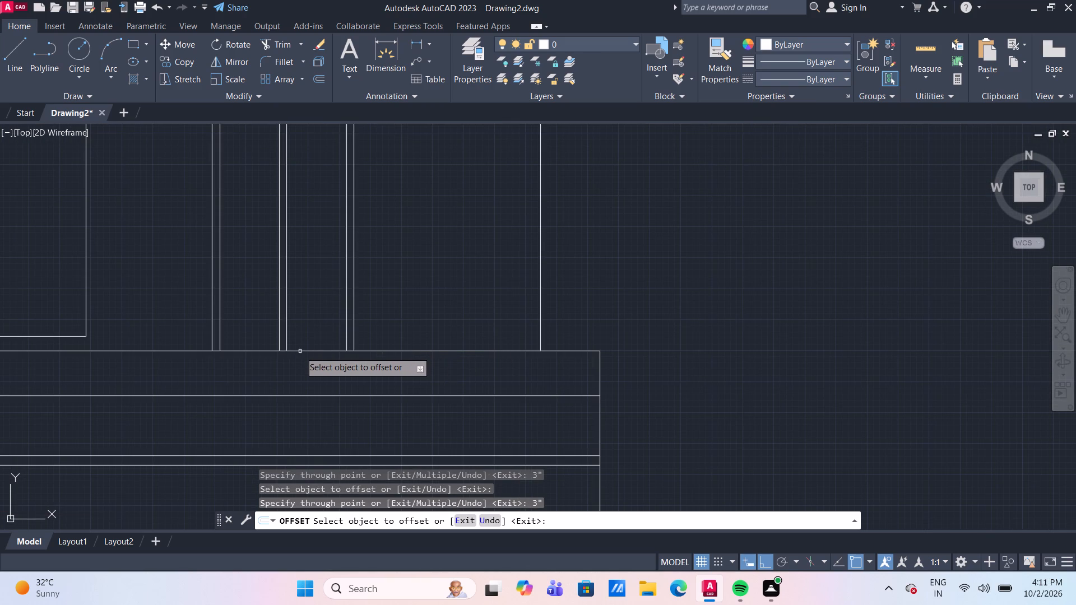
scroll(300, 351, up, 1)
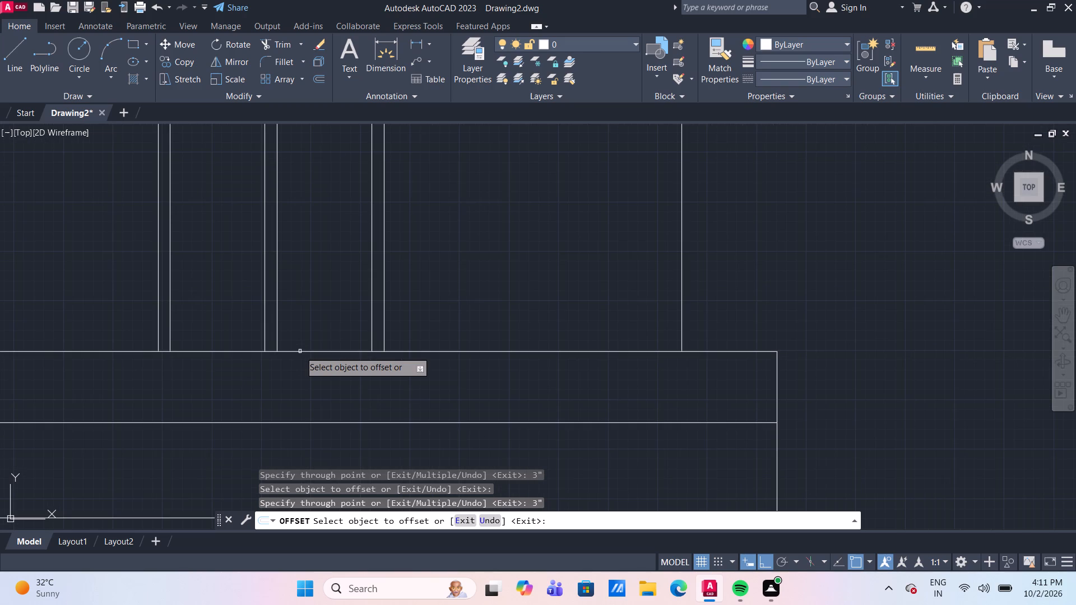
scroll(309, 346, down, 1)
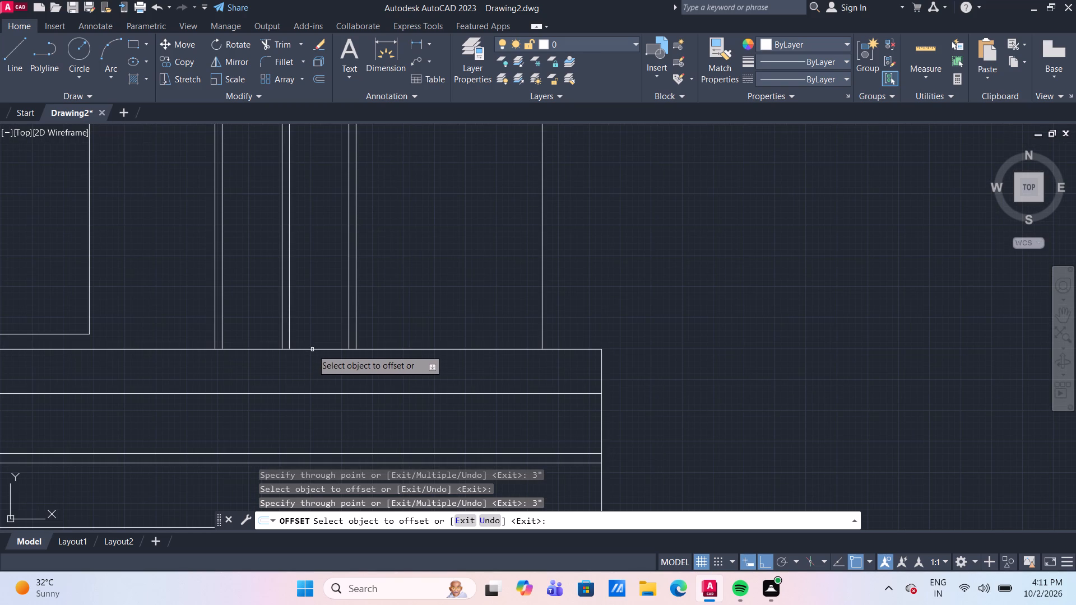
click(312, 350)
text(6")
key(Return)
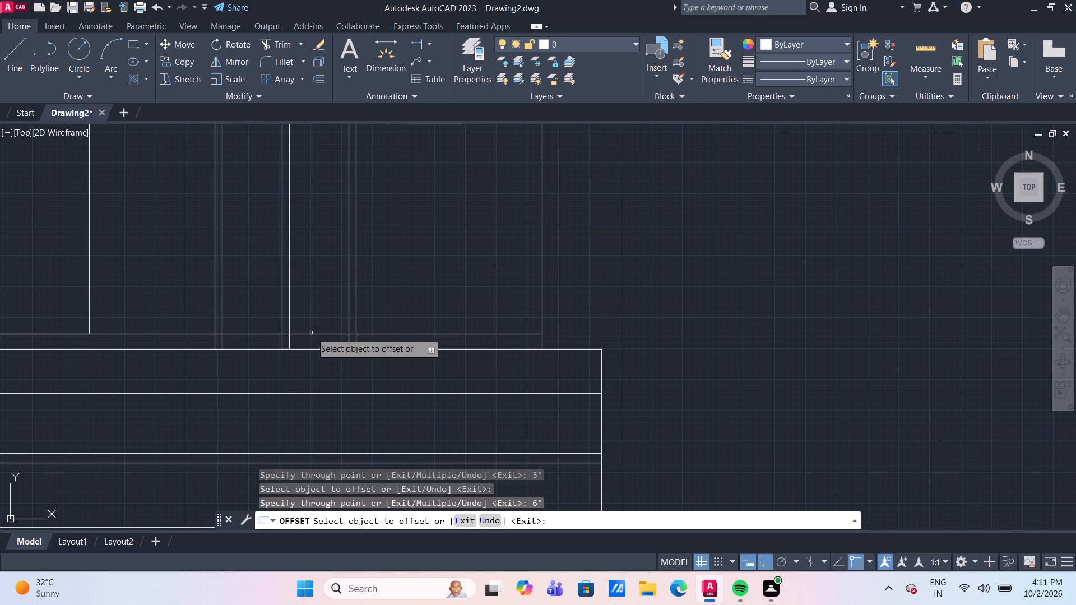
click(333, 334)
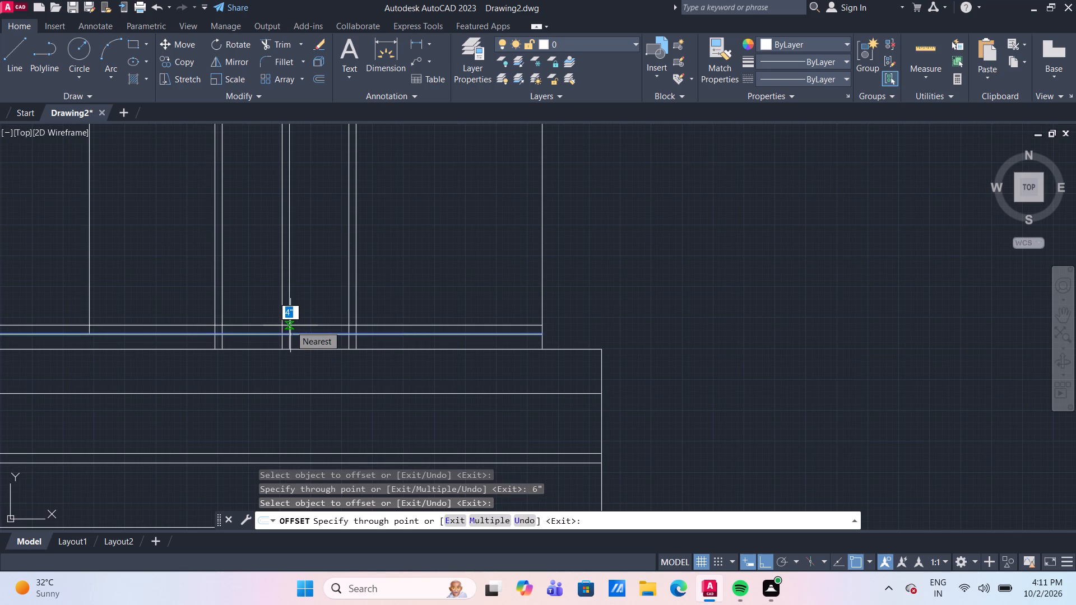
text(3")
key(Return)
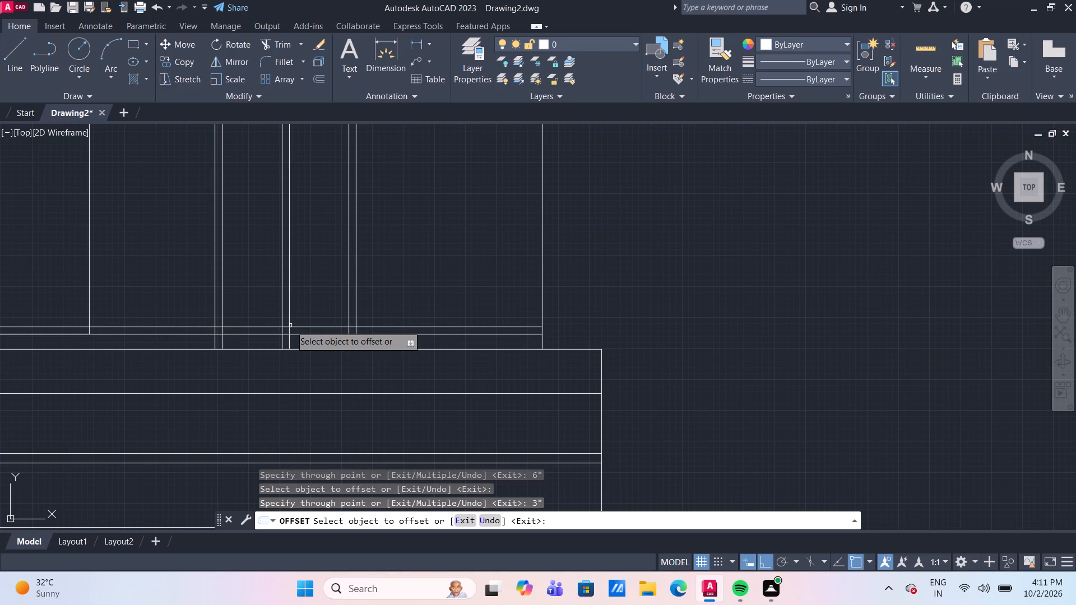
key(Escape)
key(Escape)
Trim both new bottom horizontals between the rectangular opening and the first frame vertical.
scroll(156, 294, down, 1)
middle_drag(169, 289, 169, 289)
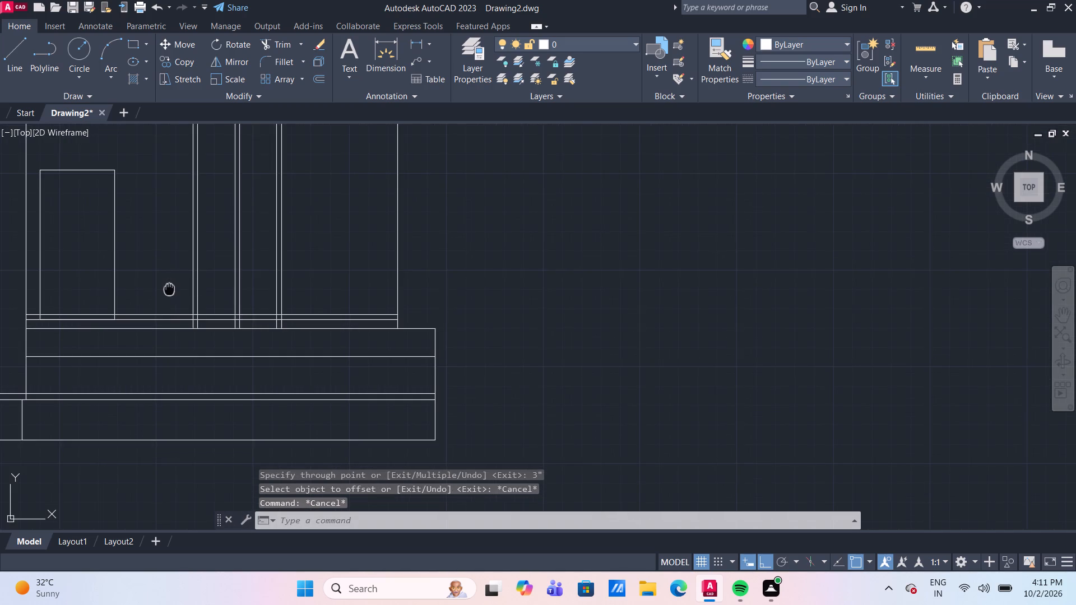
middle_drag(169, 289, 211, 291)
scroll(201, 296, up, 2)
middle_drag(204, 287, 194, 286)
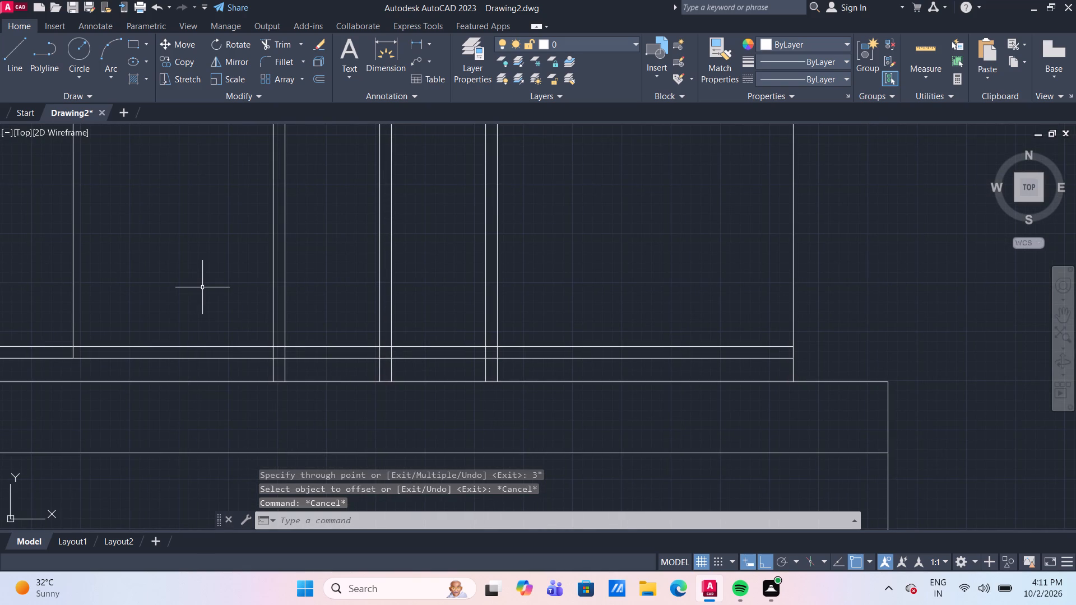
text(tr)
key(Return)
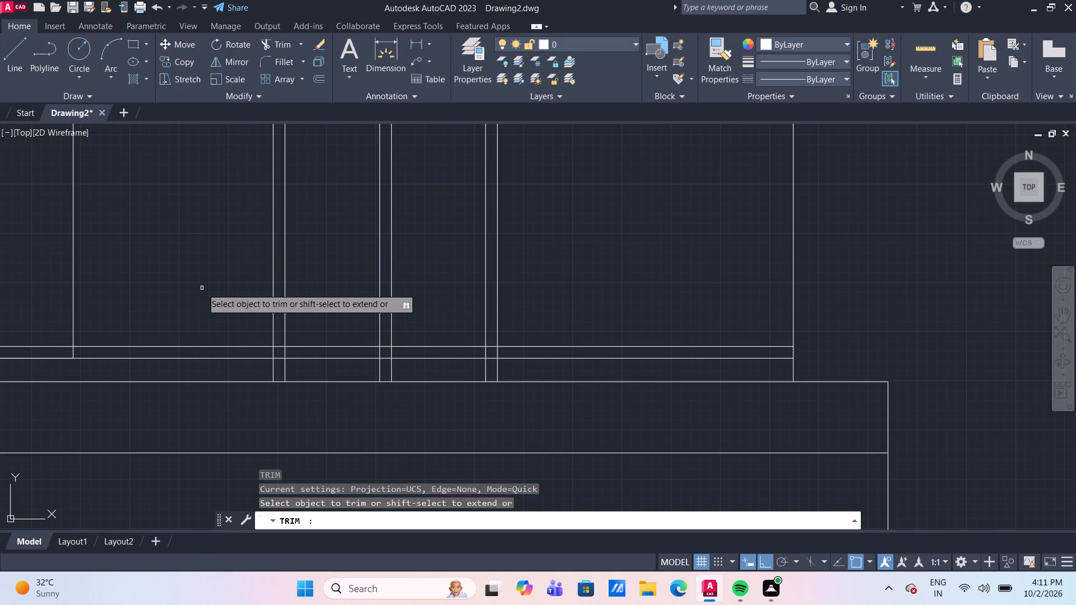
click(202, 288)
click(221, 364)
Erase the two leftover horizontal pieces running from the lower room's left wall across the bottom of the rectangular opening.
scroll(151, 345, down, 1)
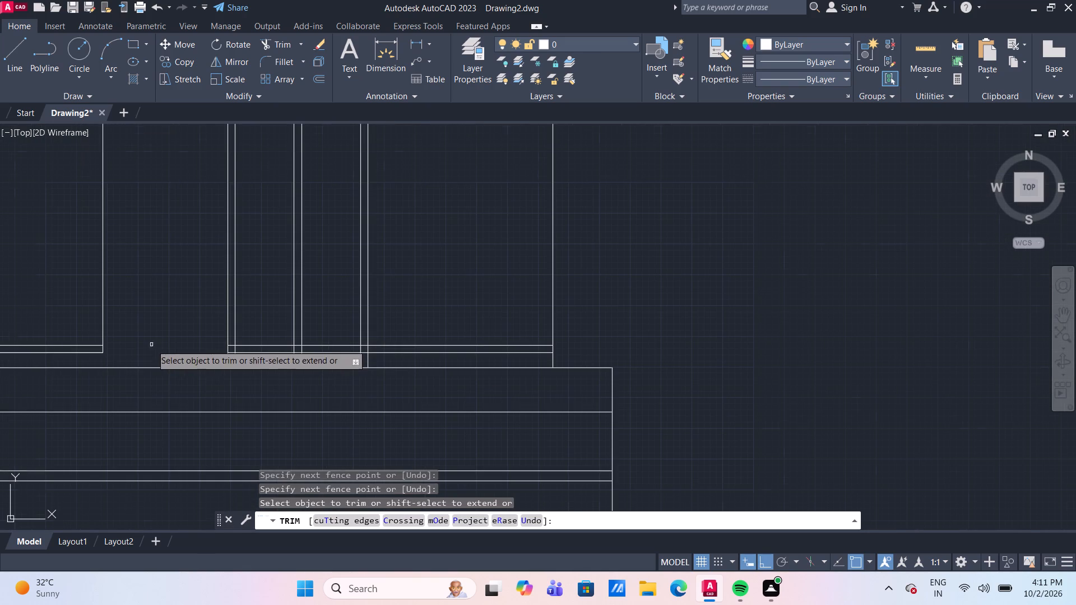
middle_drag(165, 352, 174, 345)
middle_drag(141, 335, 234, 342)
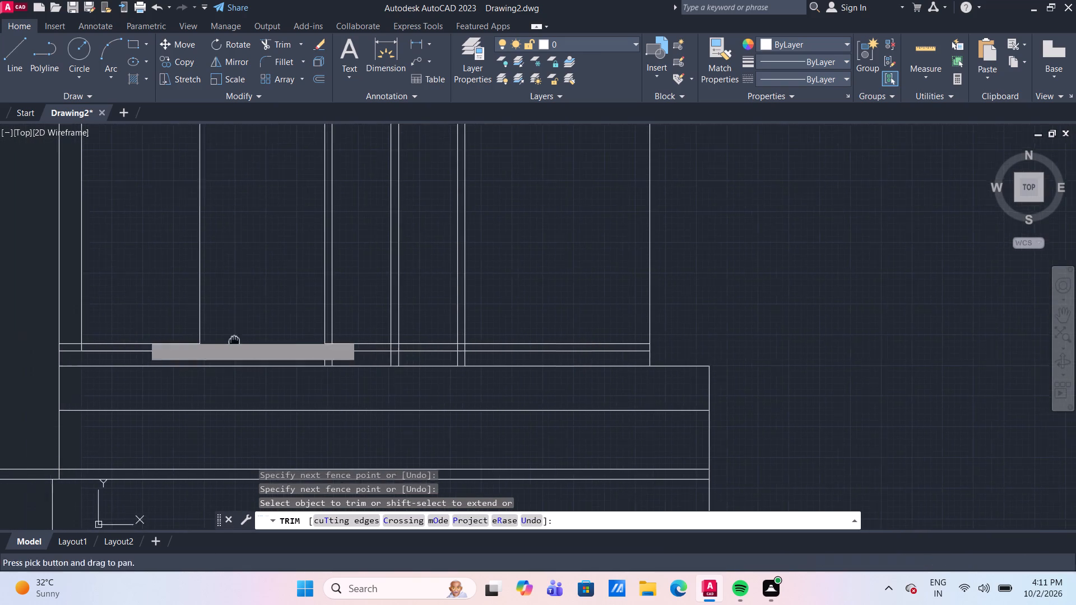
scroll(77, 351, up, 2)
key(Escape)
click(86, 357)
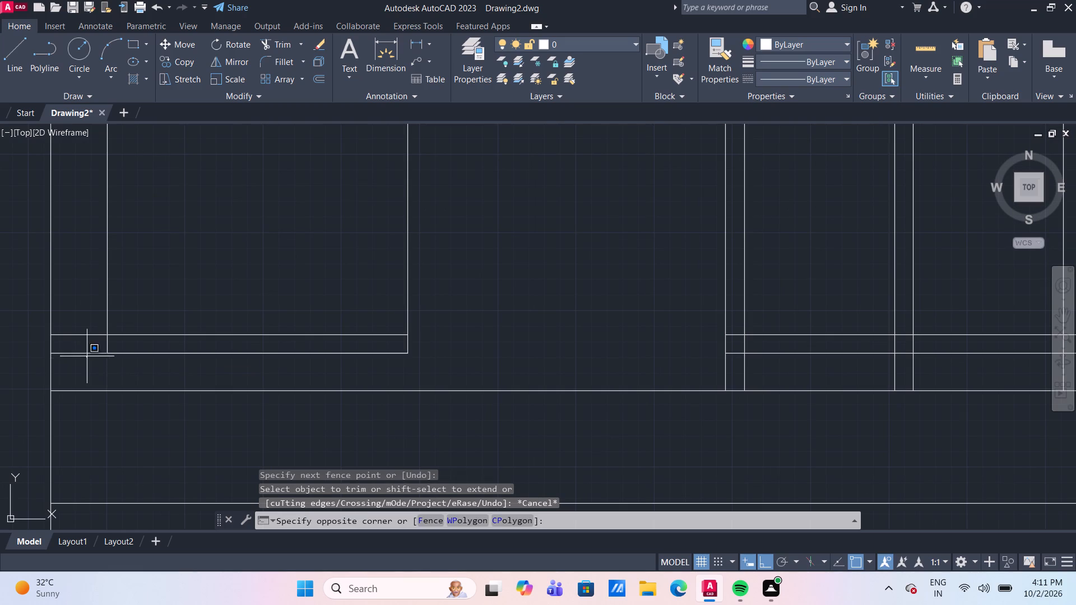
click(67, 322)
key(Delete)
scroll(80, 325, down, 1)
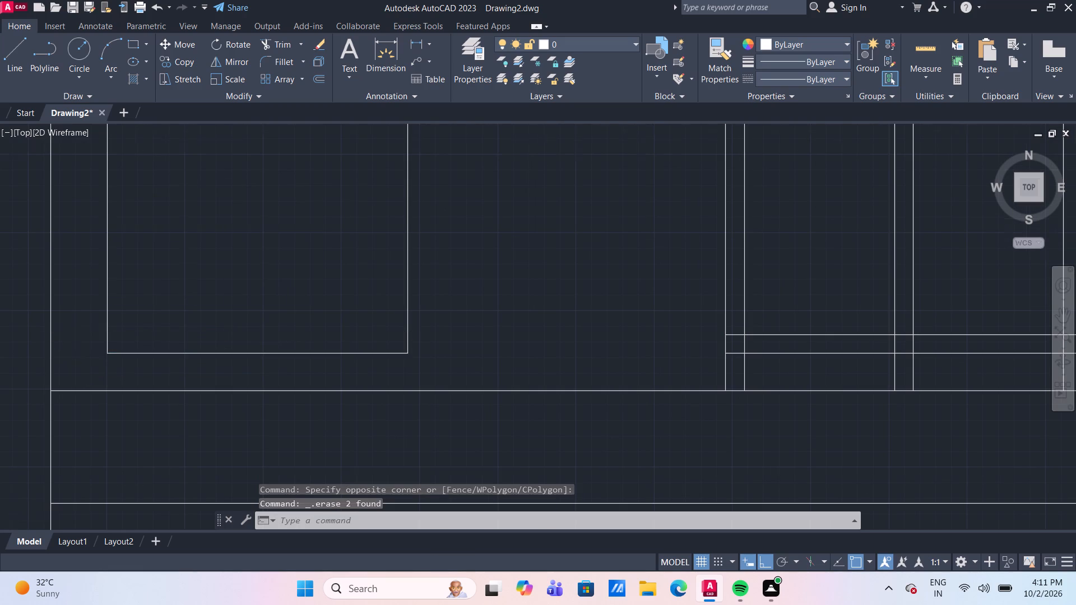
scroll(80, 325, down, 2)
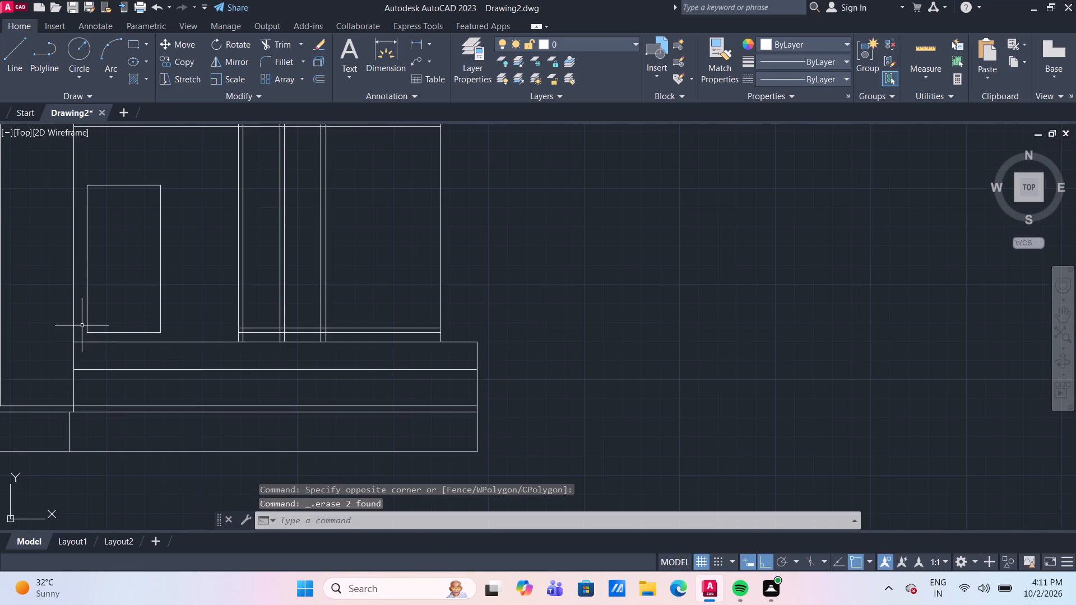
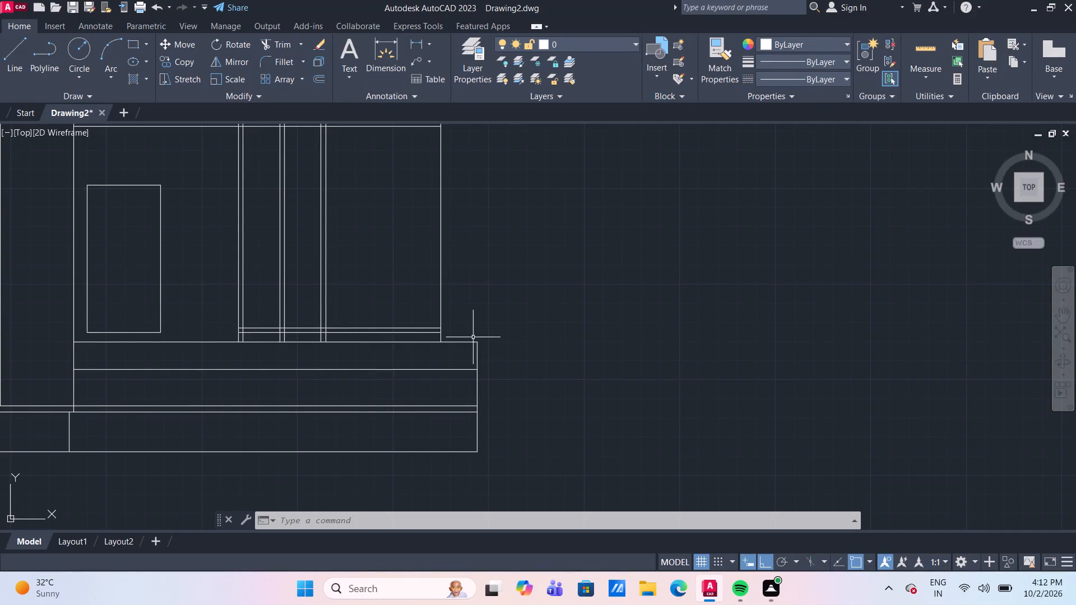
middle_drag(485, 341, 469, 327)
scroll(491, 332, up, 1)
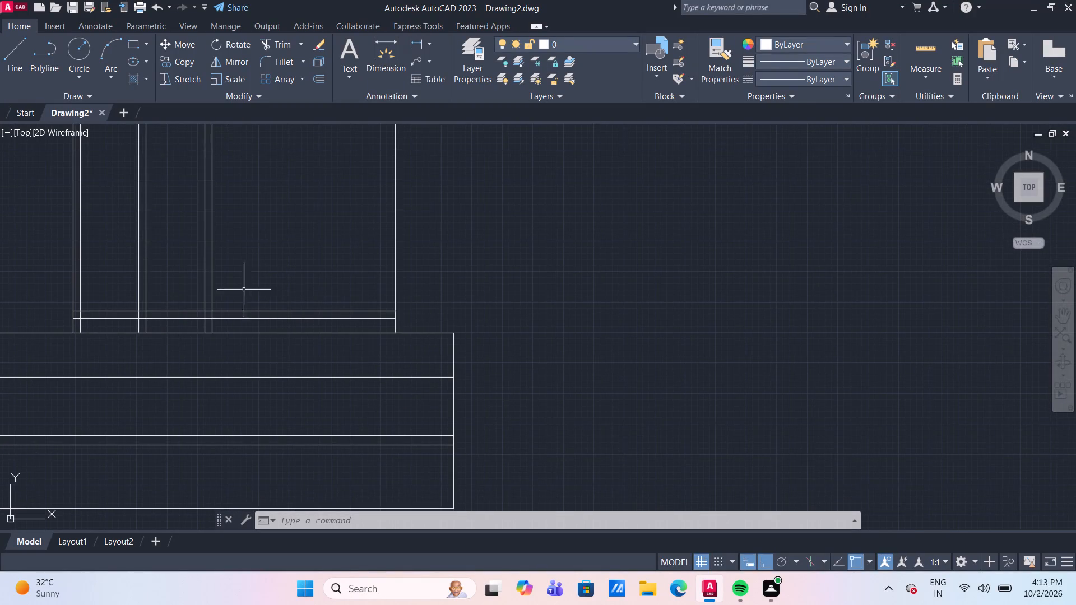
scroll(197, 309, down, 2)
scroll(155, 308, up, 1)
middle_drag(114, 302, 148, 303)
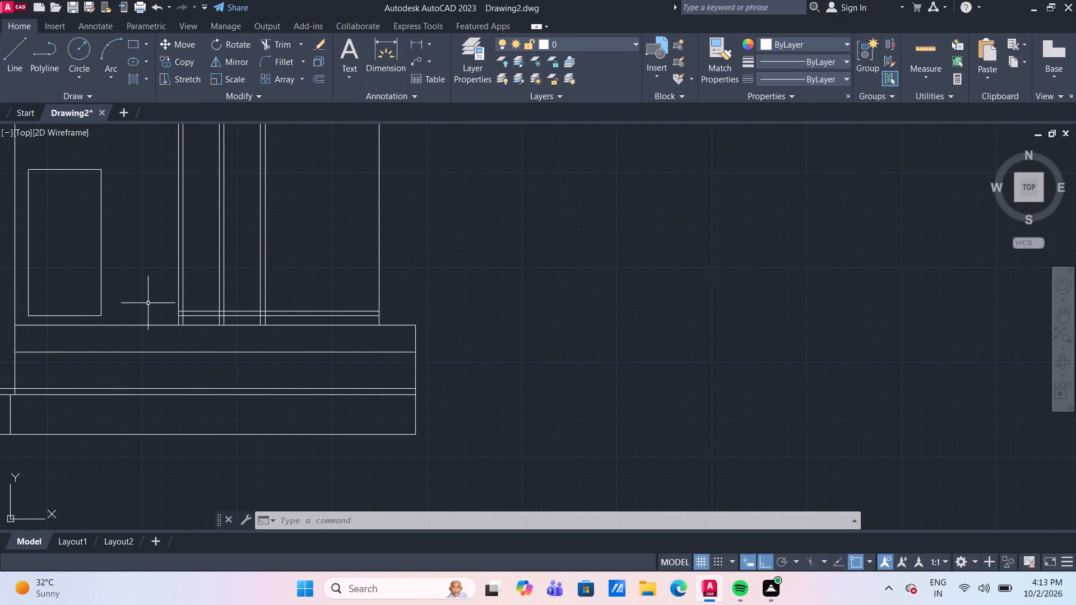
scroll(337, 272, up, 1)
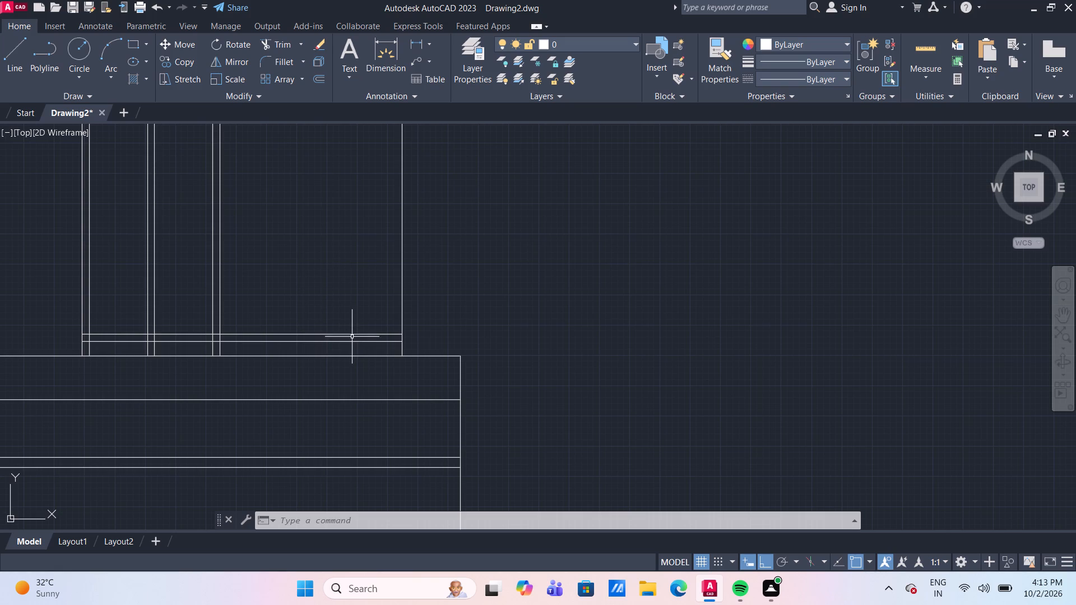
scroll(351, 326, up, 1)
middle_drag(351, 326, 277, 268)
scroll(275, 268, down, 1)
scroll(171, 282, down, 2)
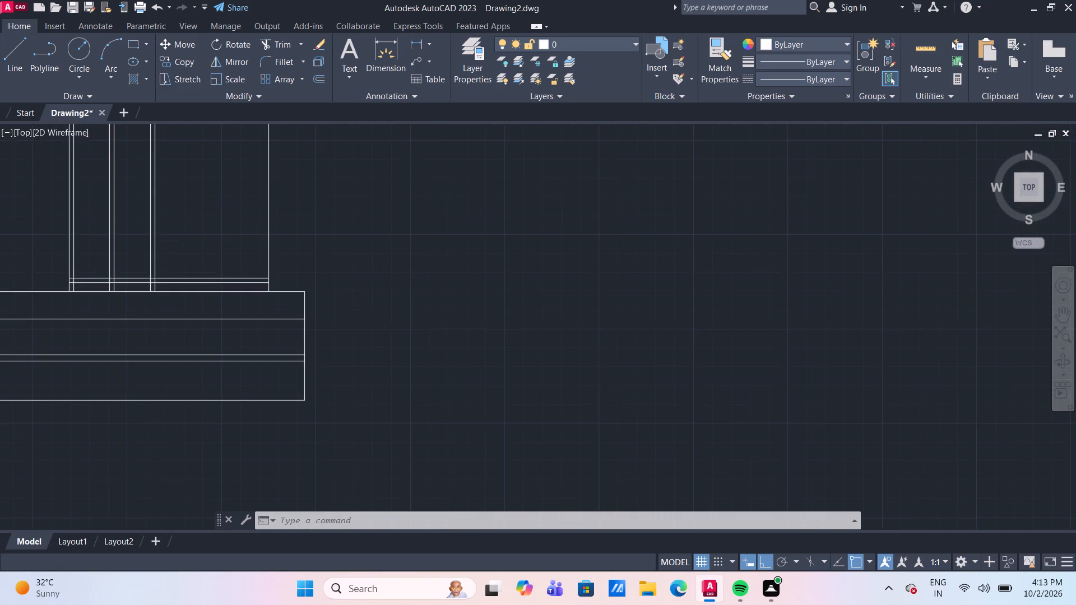
Trim the two bottom frame horizontals between the last frame vertical and the lower room's right wall.
middle_drag(173, 282, 287, 278)
scroll(373, 282, up, 2)
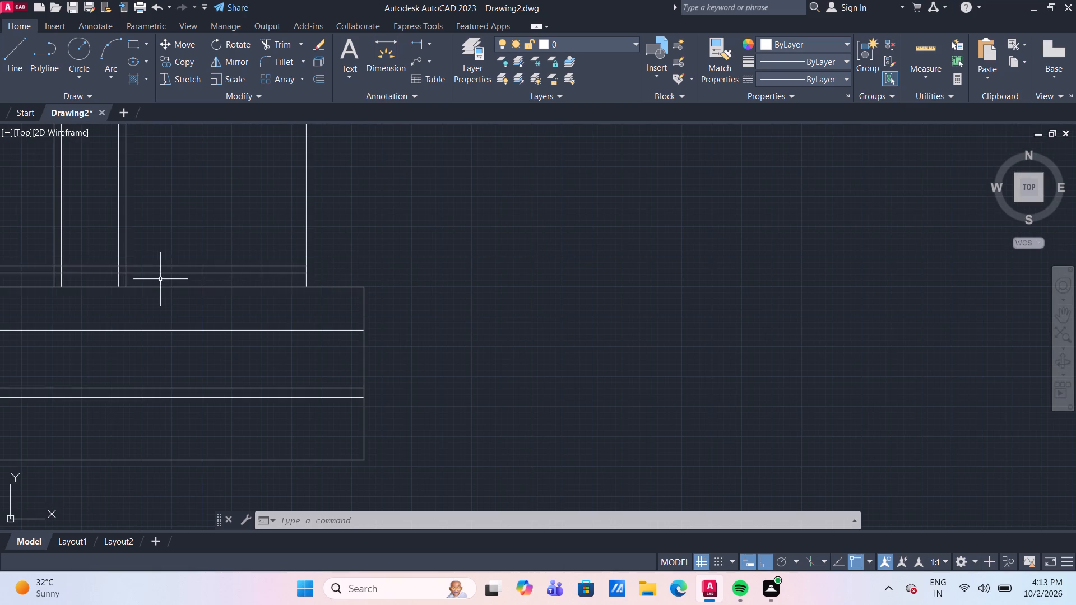
middle_drag(159, 279, 292, 276)
scroll(279, 283, down, 2)
scroll(234, 289, up, 2)
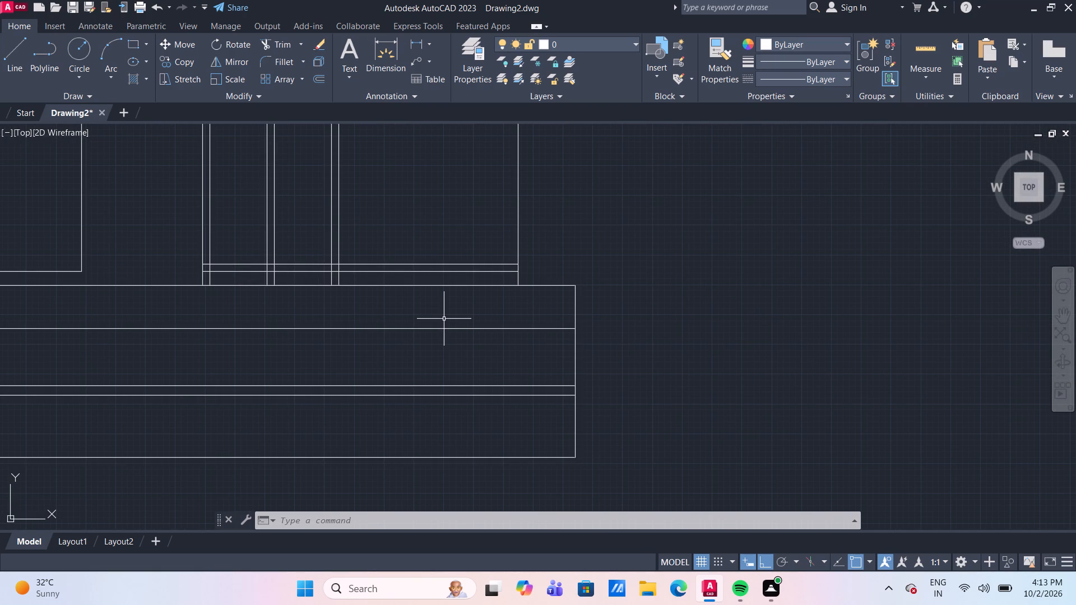
text(tr)
key(Return)
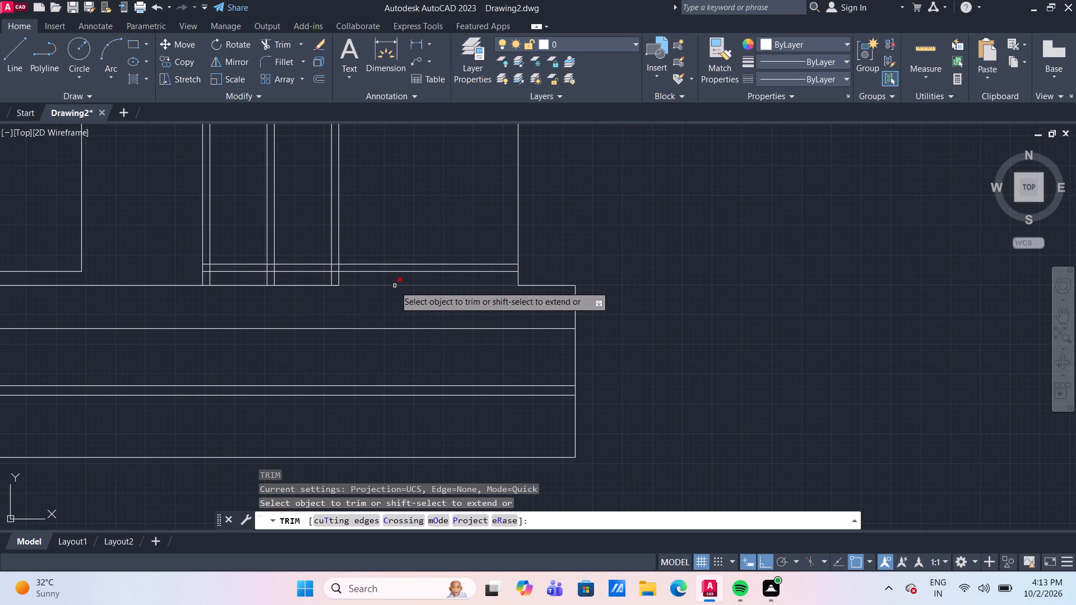
click(363, 271)
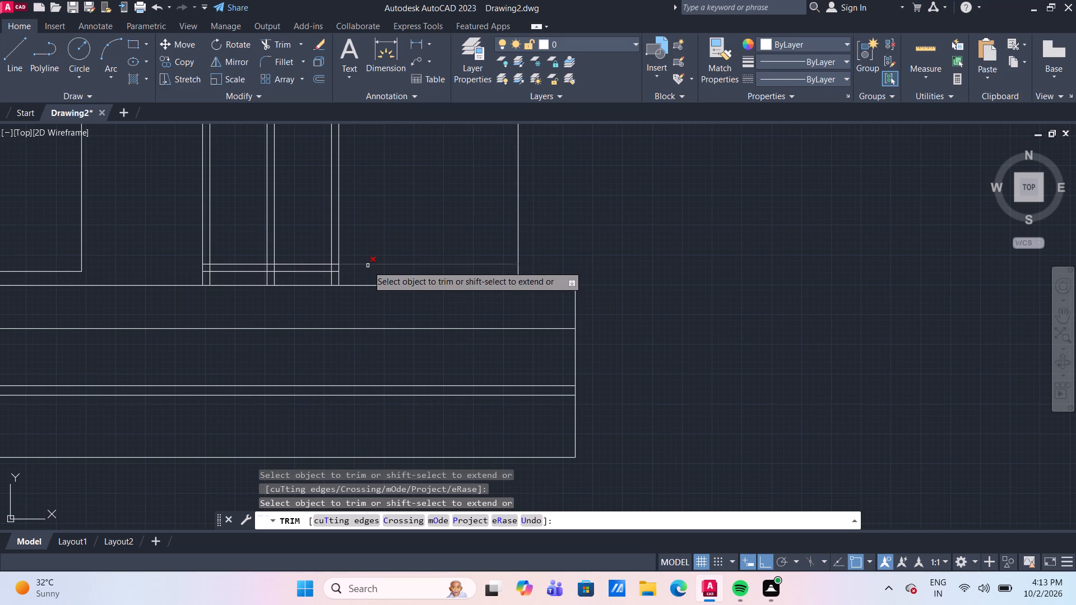
click(368, 266)
Trim all the frame verticals where they extend below the window frame's lowest horizontal.
scroll(238, 276, up, 2)
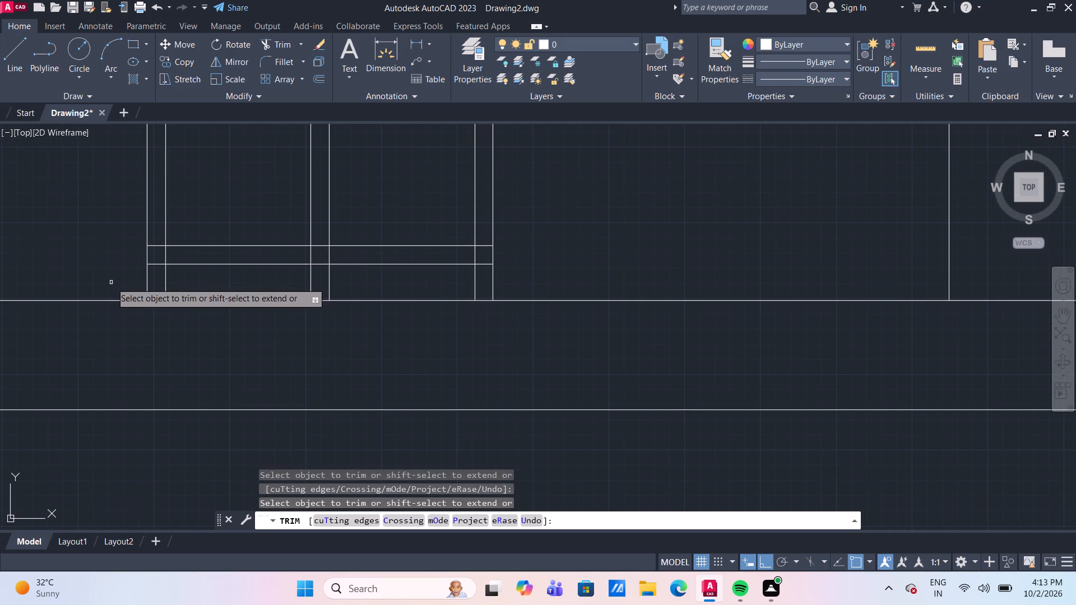
click(112, 282)
click(511, 278)
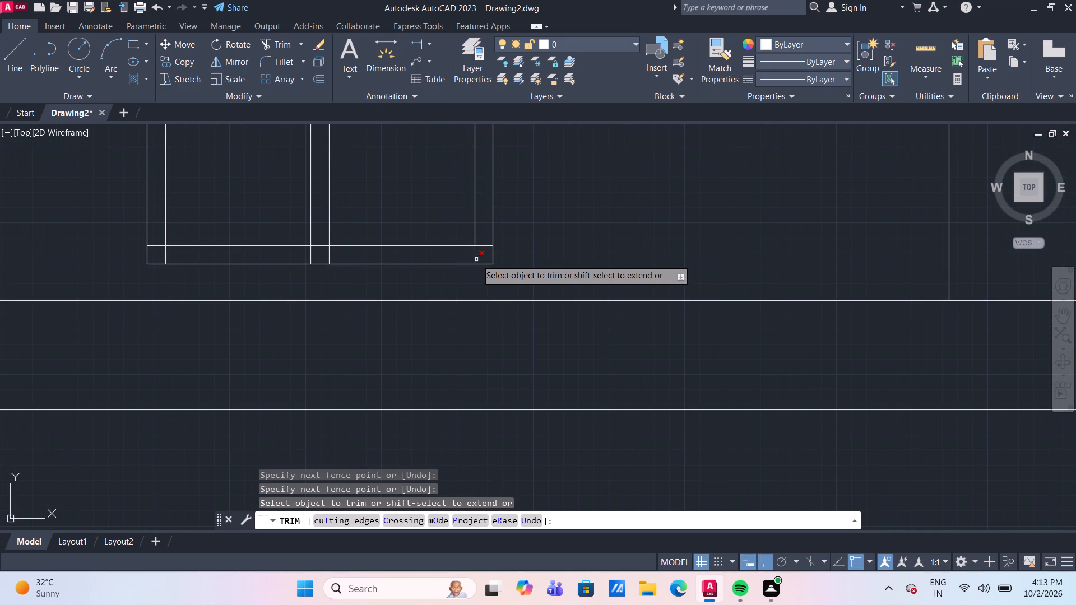
Trim the overlapping line pieces at the window frame's two bottom corners and at the foot of its central mullion.
click(476, 255)
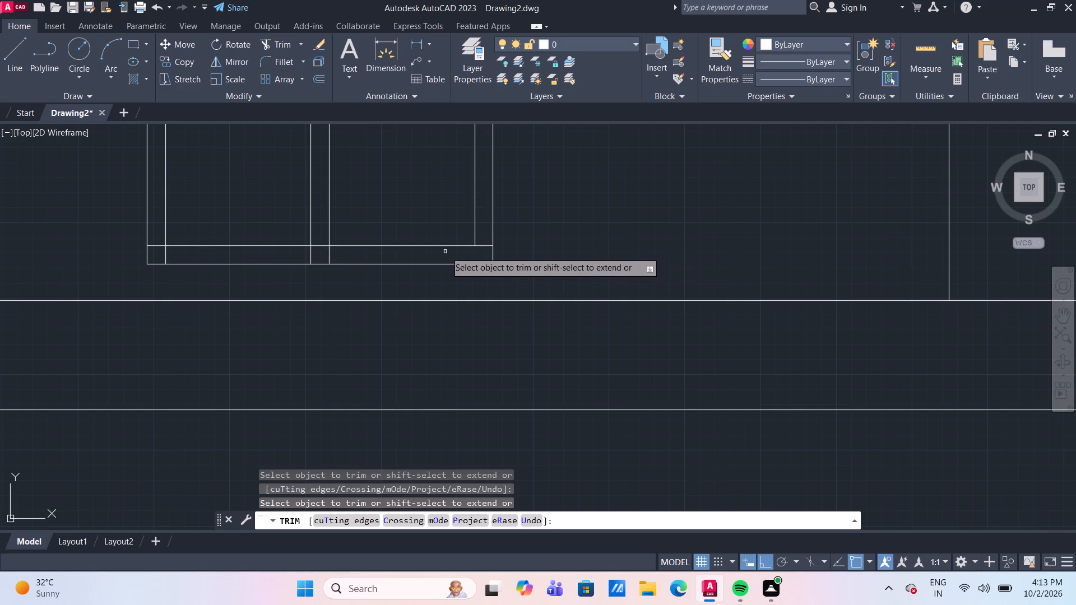
click(483, 246)
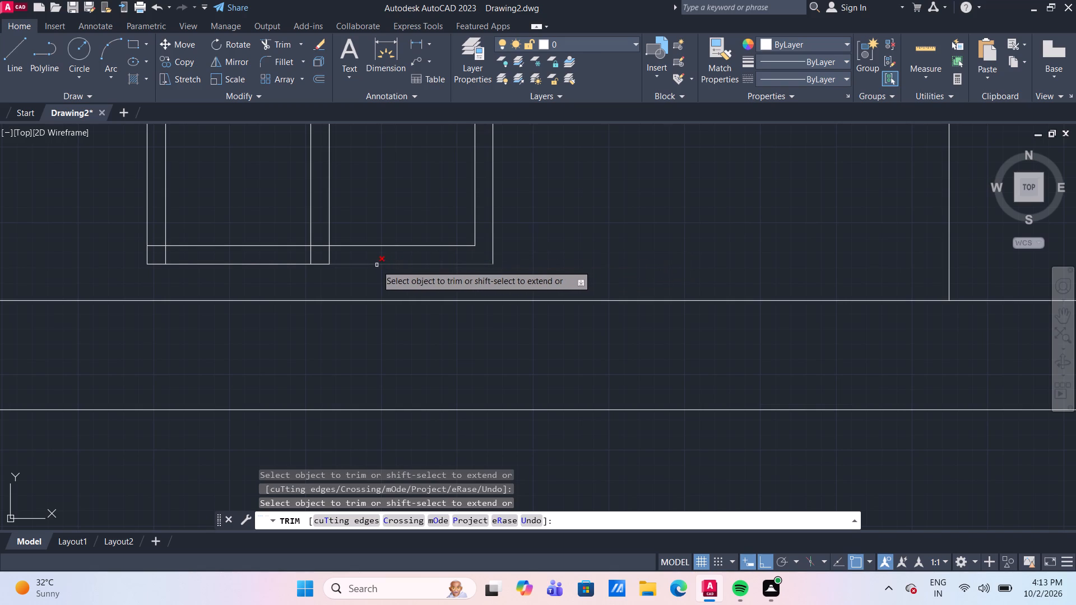
scroll(331, 245, up, 2)
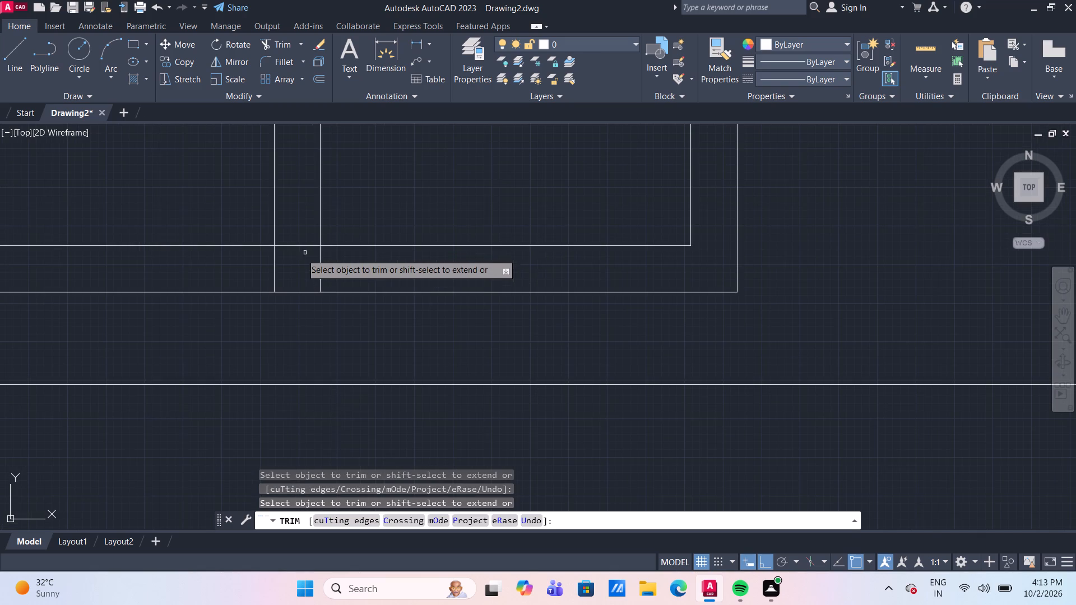
drag(267, 264, 272, 266)
click(358, 266)
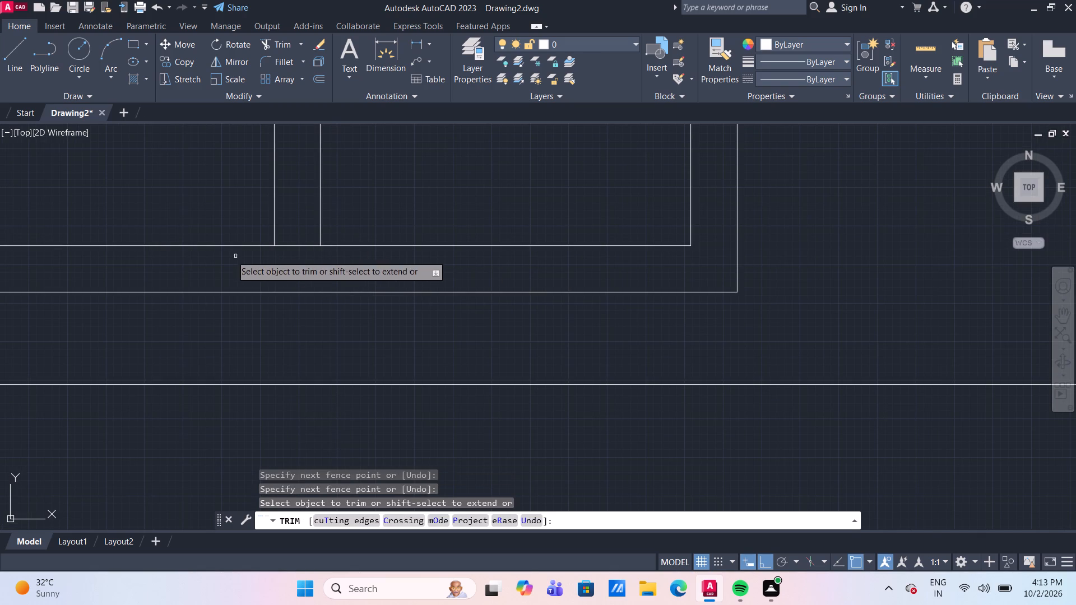
click(291, 245)
scroll(291, 245, down, 3)
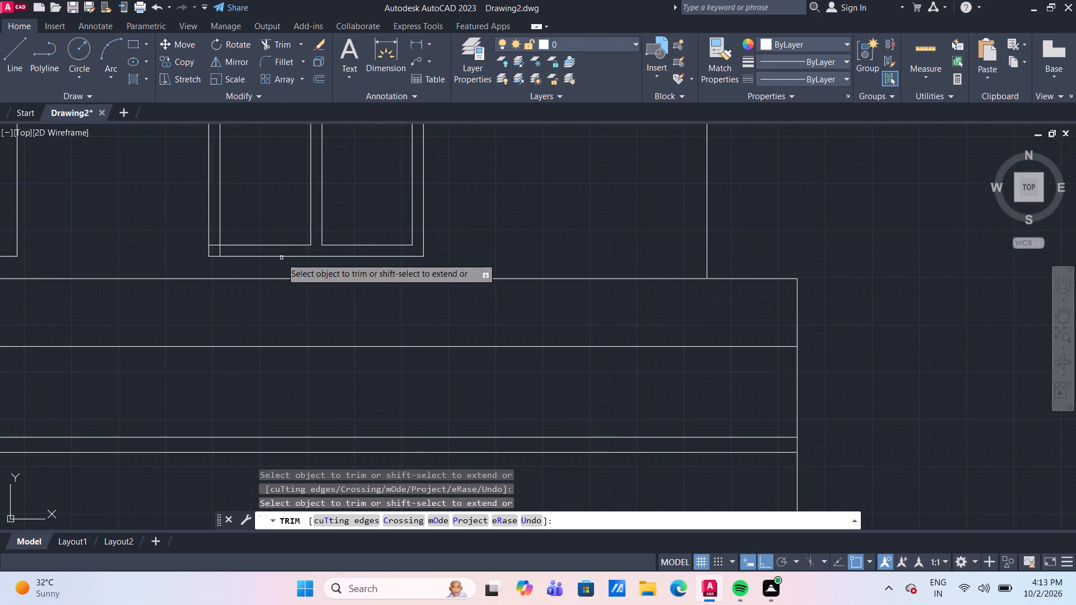
scroll(254, 258, up, 3)
click(124, 204)
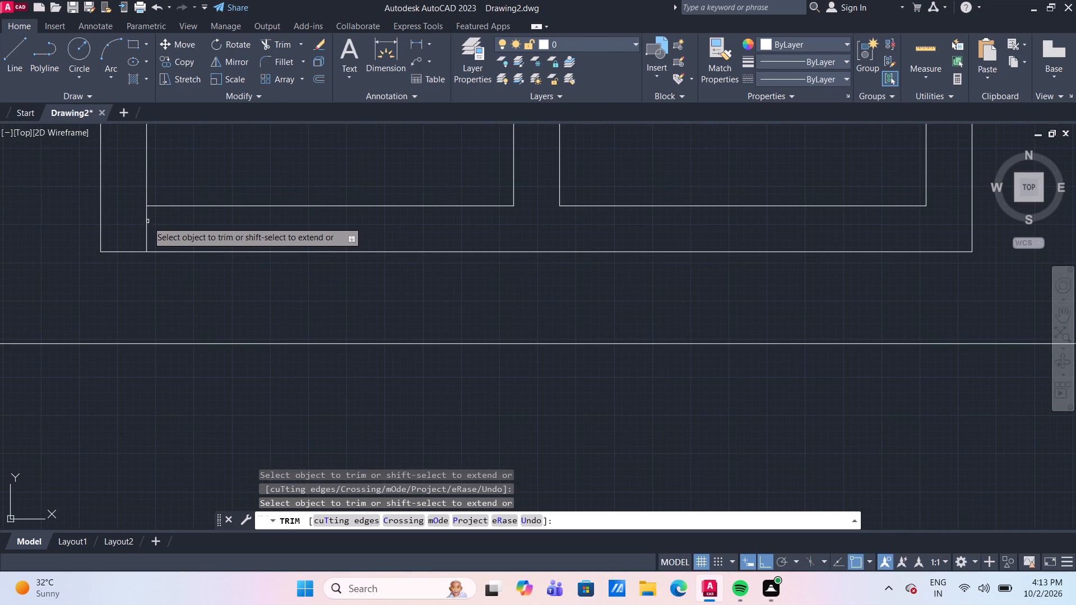
click(147, 221)
Trim the frame's top horizontal on both sides, outside the first and last frame verticals.
scroll(187, 226, down, 6)
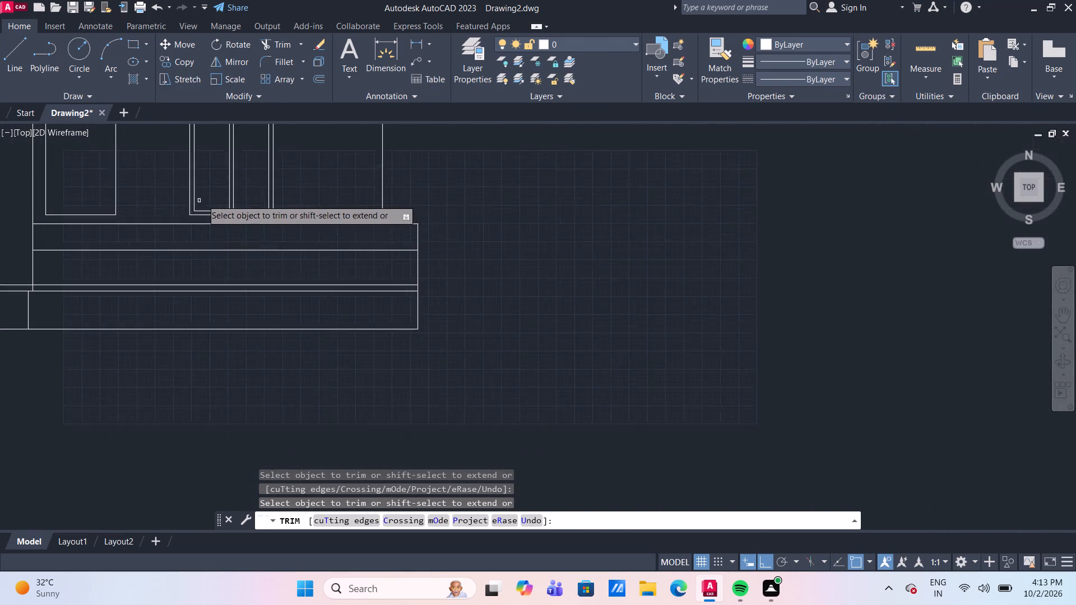
middle_drag(246, 151, 253, 245)
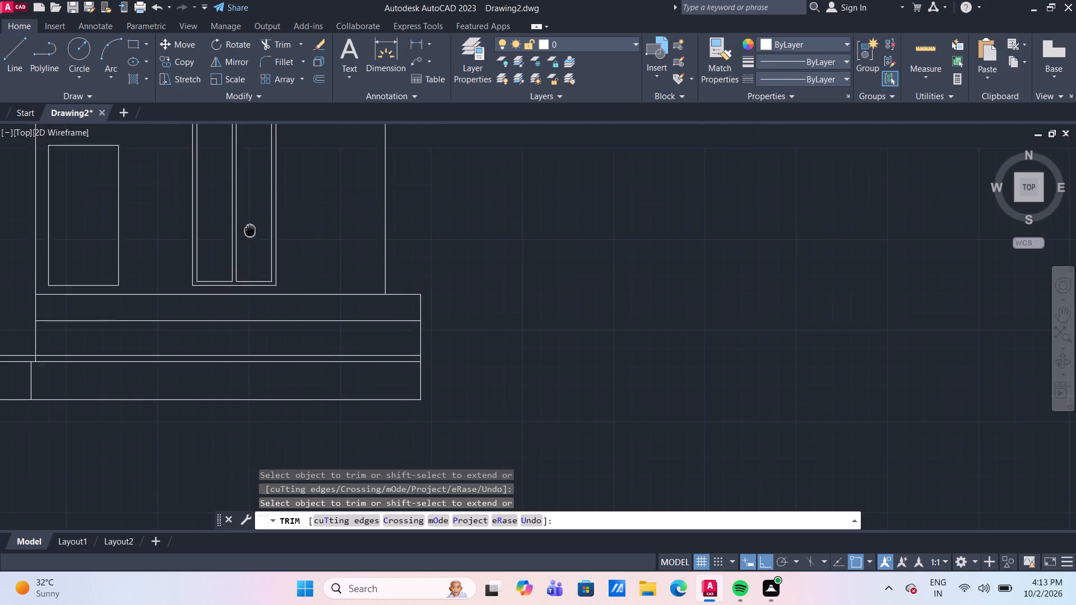
middle_drag(253, 245, 241, 305)
scroll(223, 160, up, 3)
scroll(219, 198, down, 1)
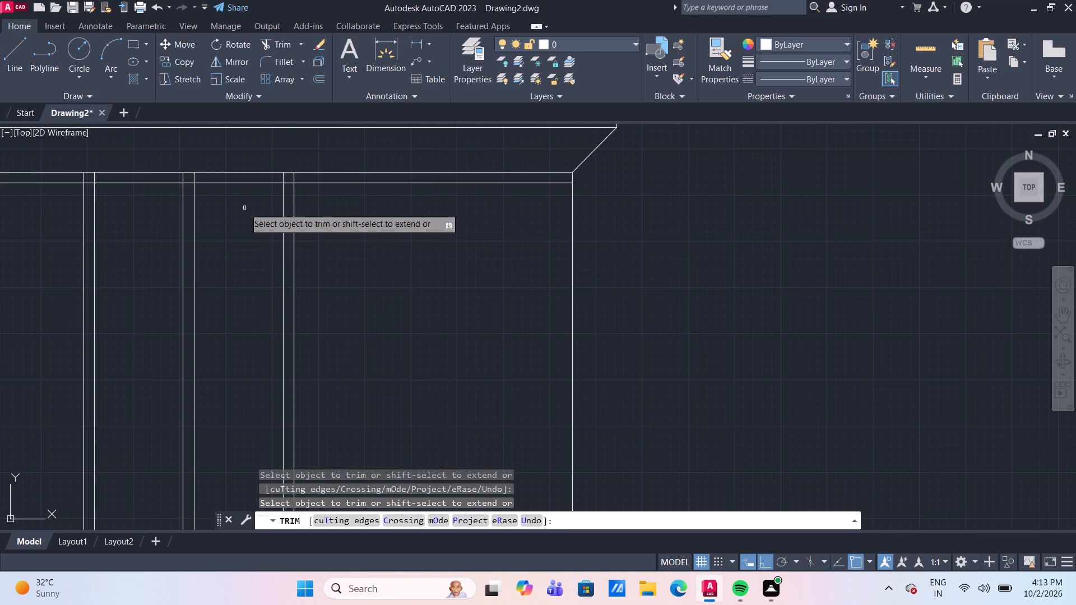
middle_drag(268, 210, 268, 246)
click(312, 218)
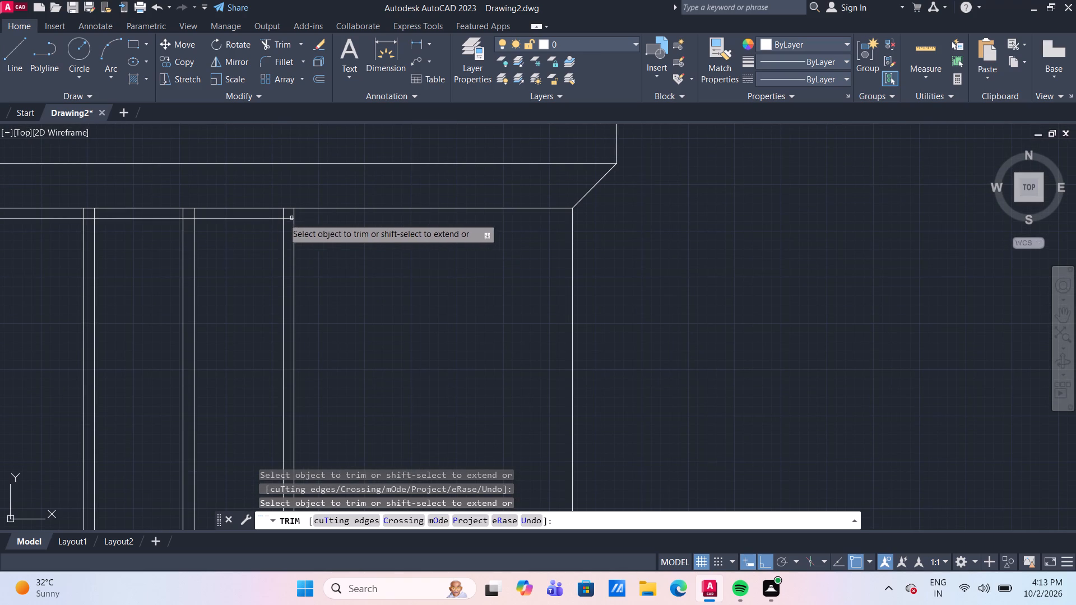
click(75, 219)
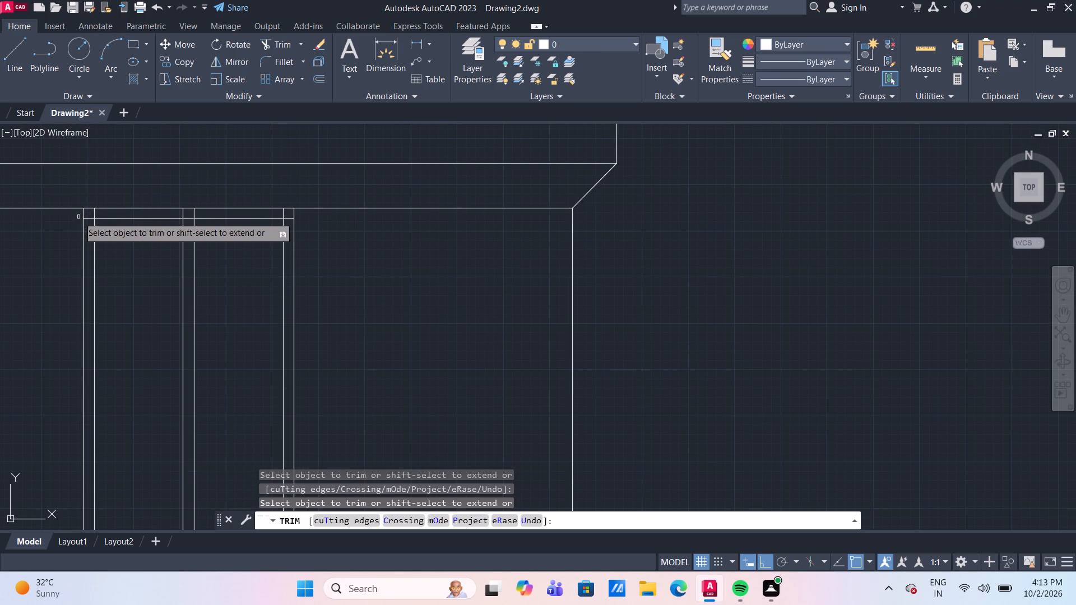
Trim the overlapping line pieces at the window frame's two top corners and at the head of its central mullion.
click(94, 217)
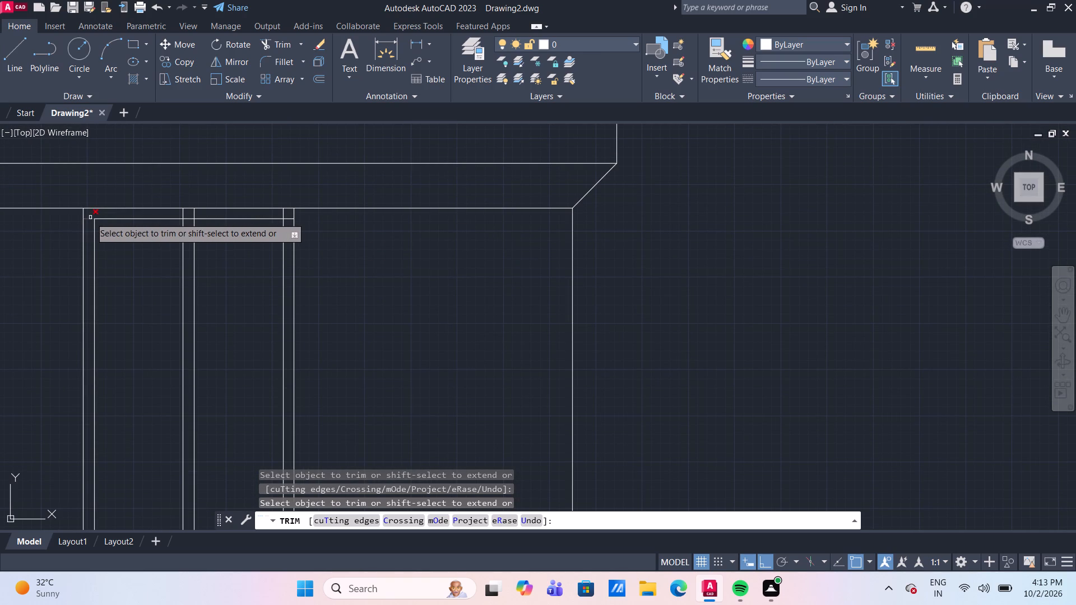
click(89, 218)
scroll(192, 213, up, 1)
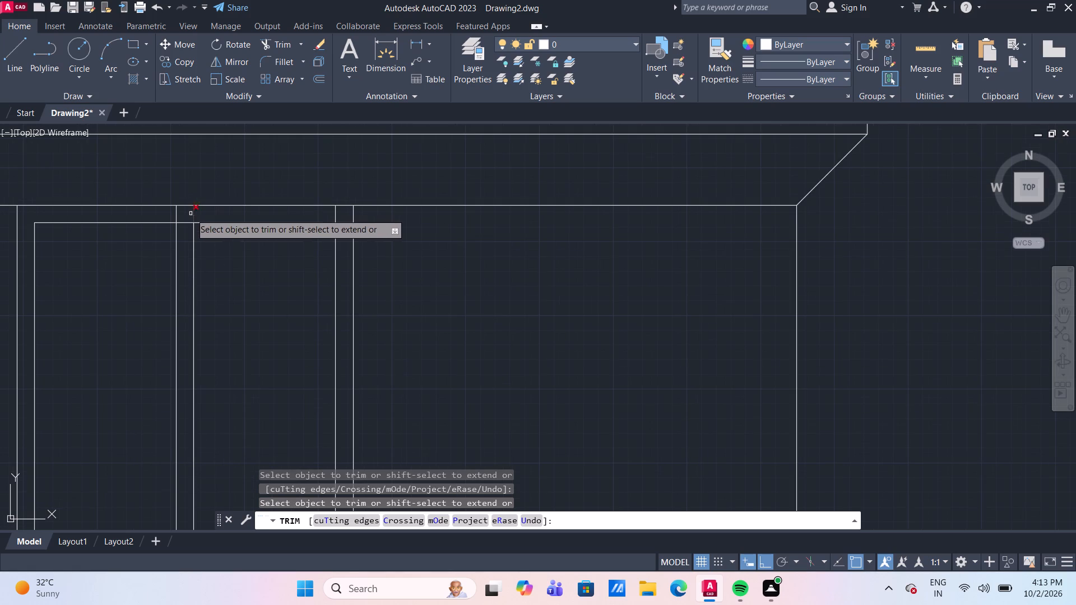
click(159, 215)
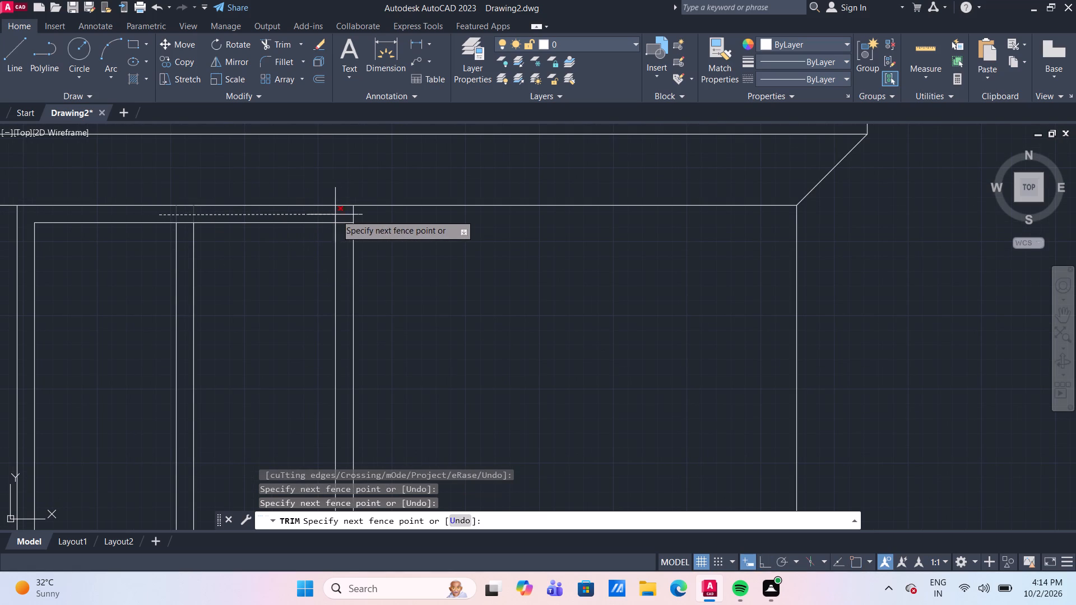
click(342, 215)
click(340, 223)
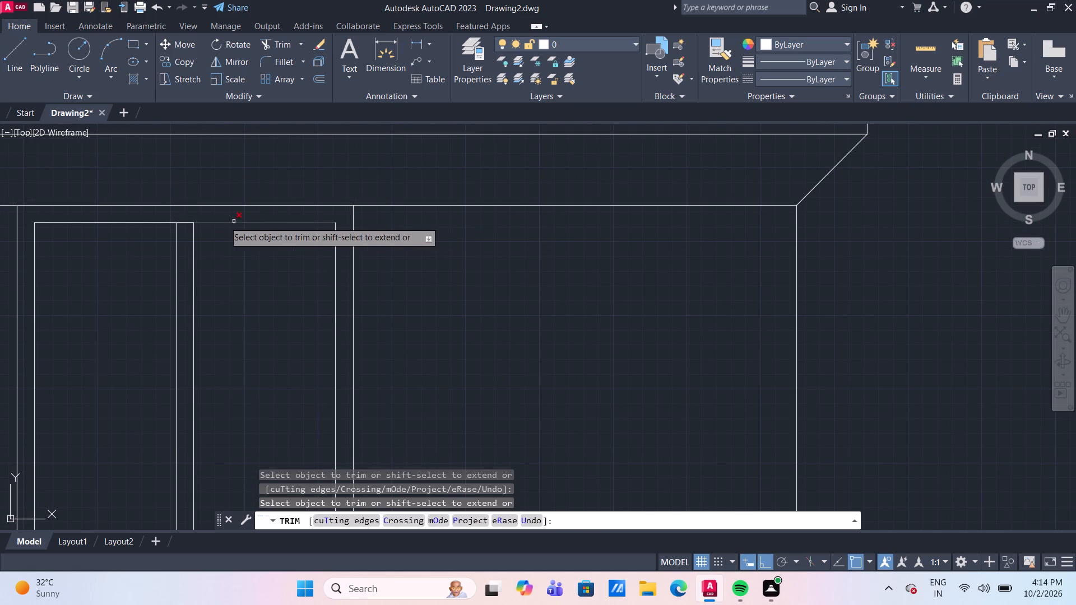
click(189, 222)
scroll(347, 279, down, 2)
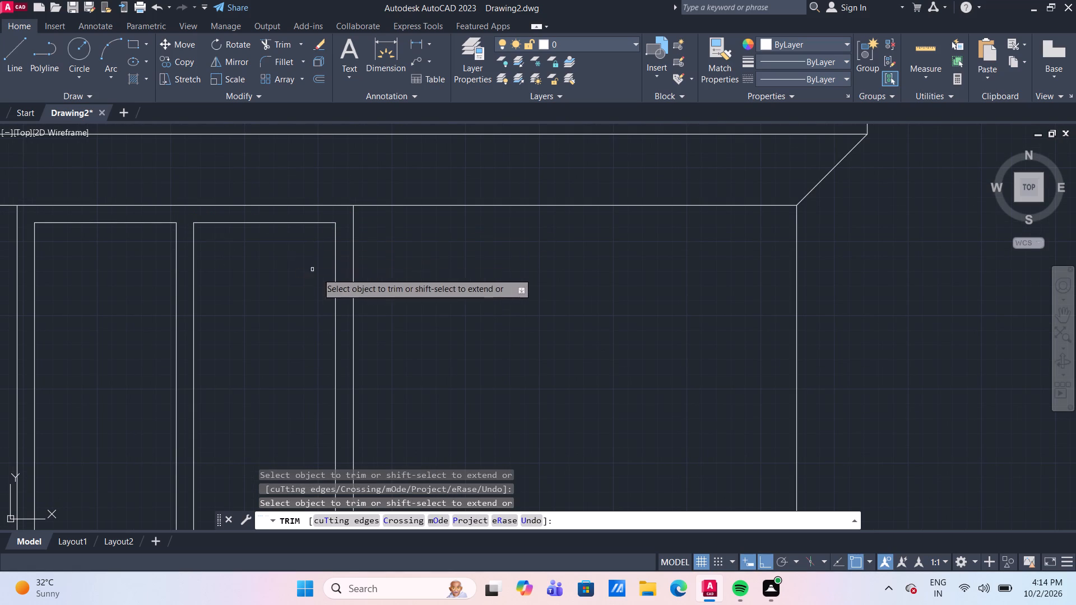
scroll(439, 290, down, 1)
middle_drag(565, 303, 493, 268)
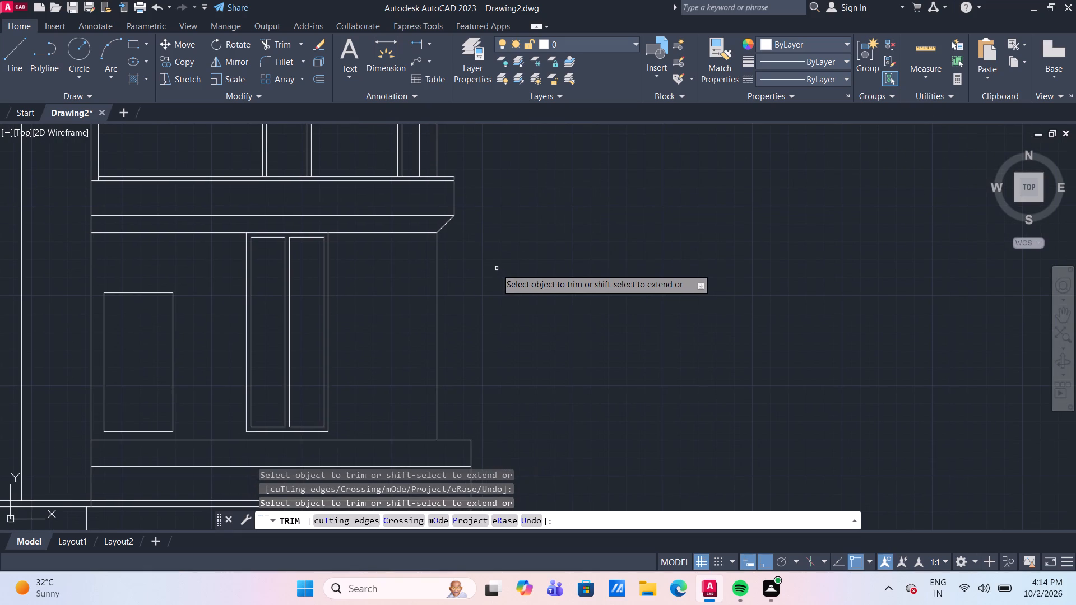
key(Escape)
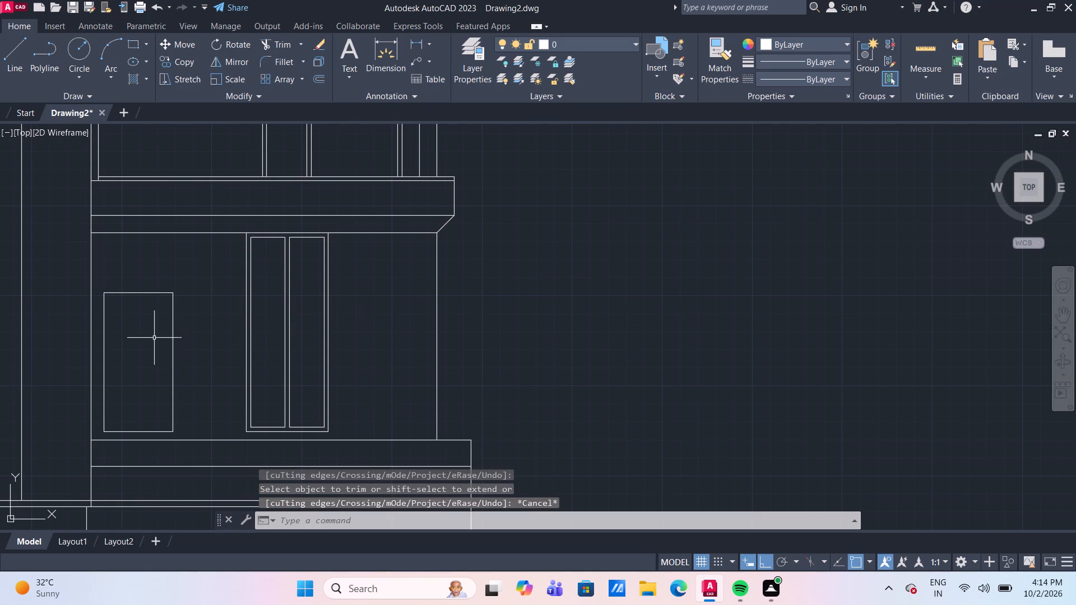
Offset the rectangular opening's right side 1'6" inward to add a vertical inside the opening.
middle_drag(151, 338, 217, 284)
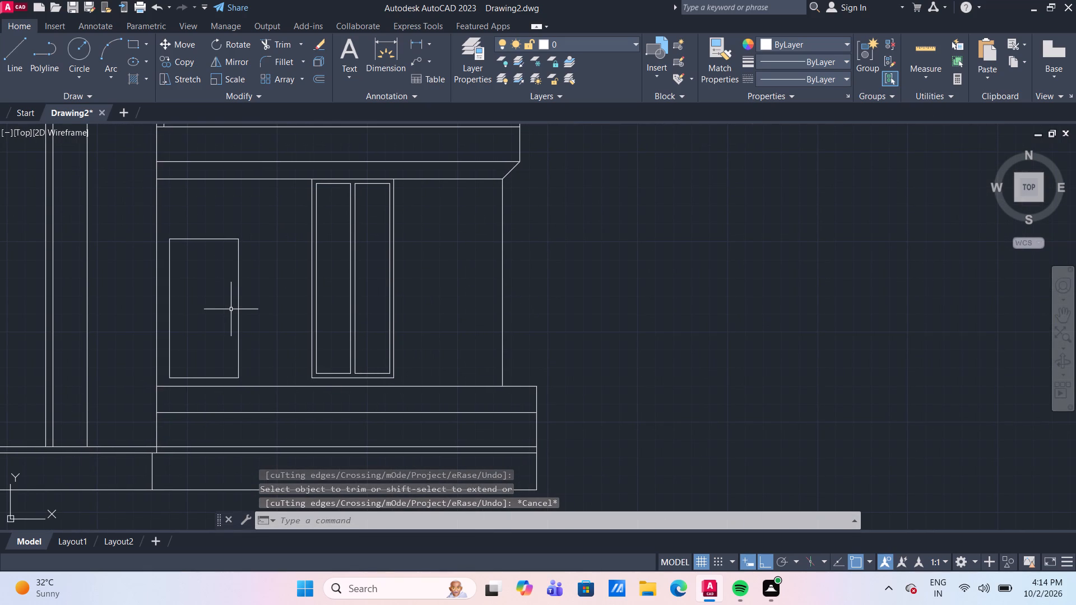
key(o)
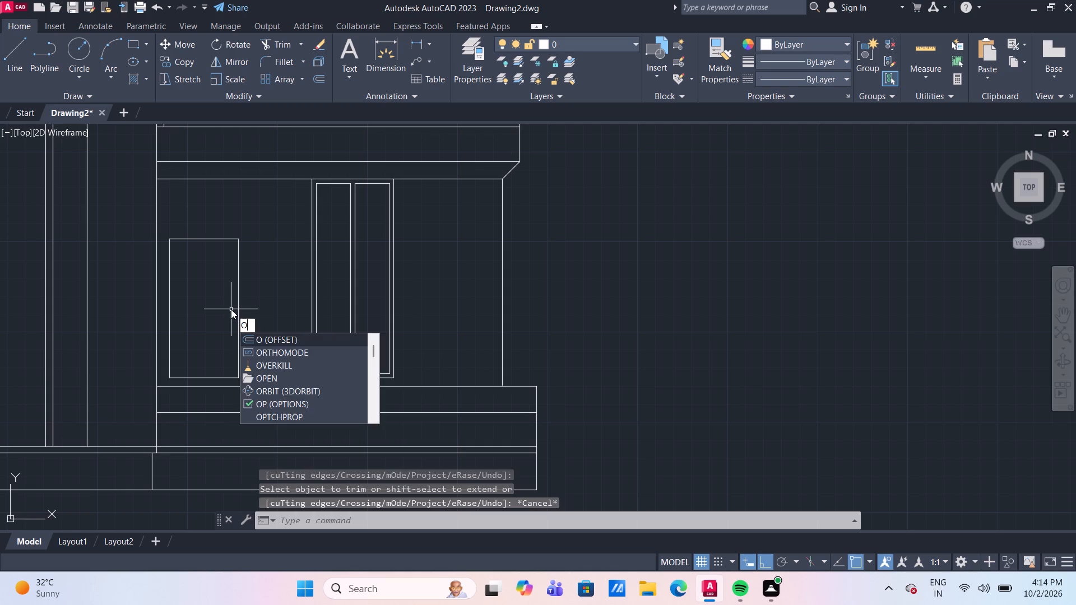
key(Return)
key(Return)
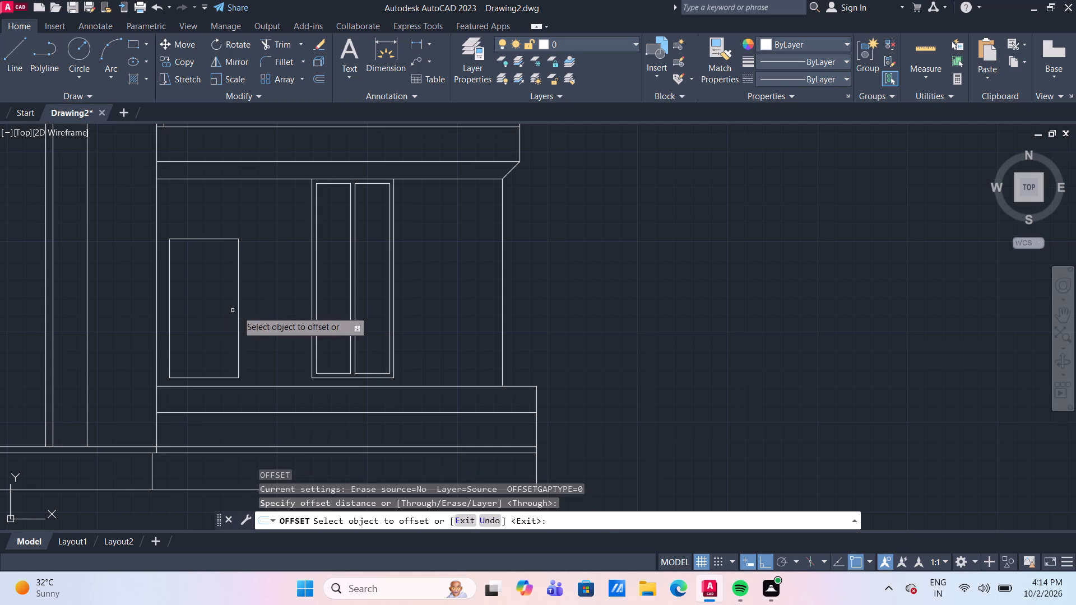
click(238, 312)
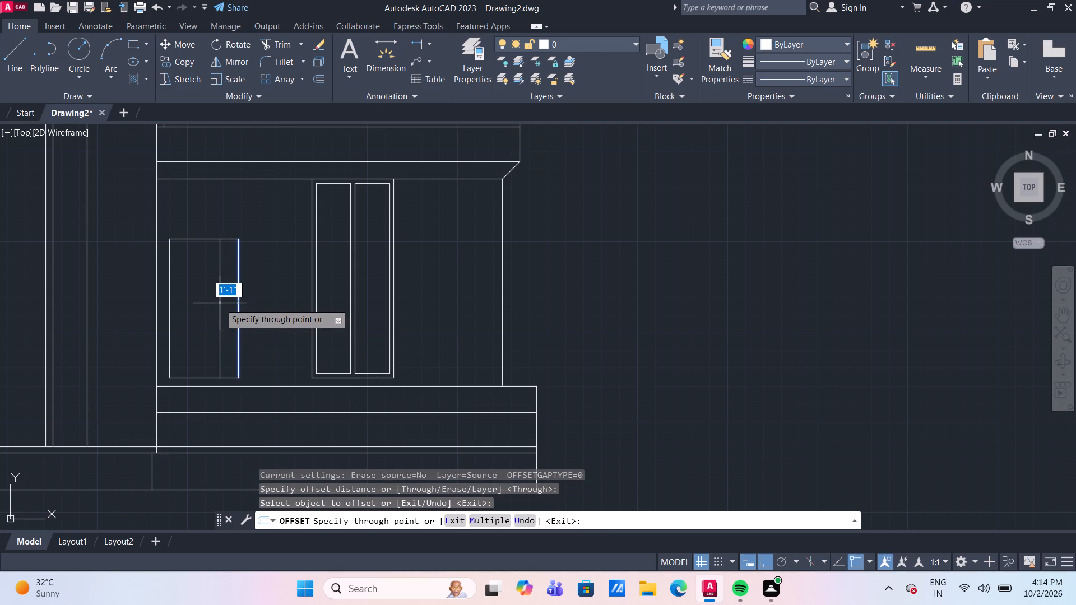
key(1)
text('6")
key(Return)
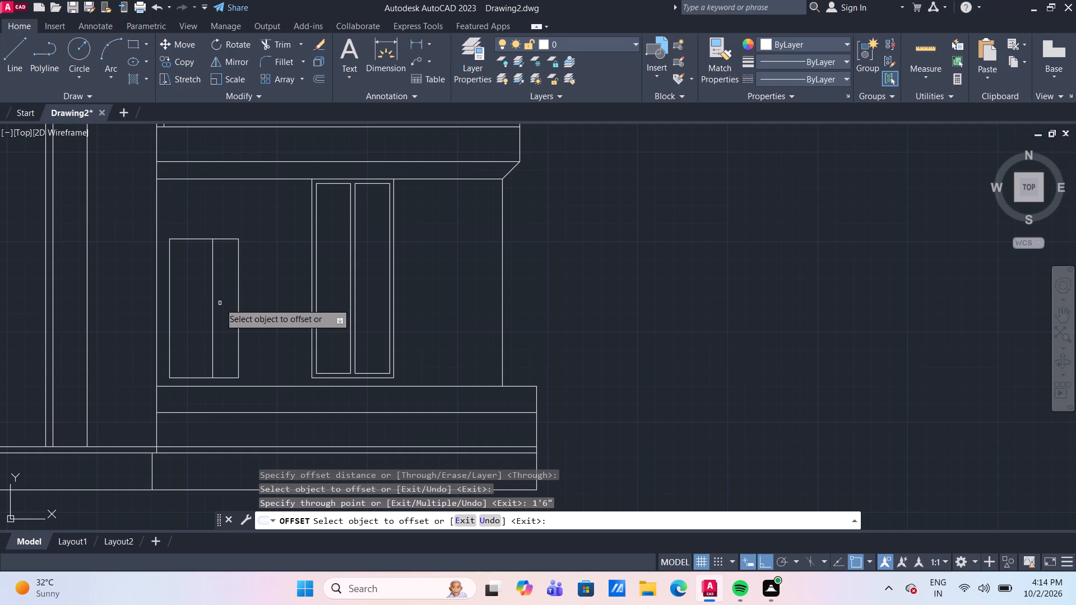
scroll(217, 301, down, 2)
scroll(253, 362, up, 2)
middle_drag(266, 337, 247, 317)
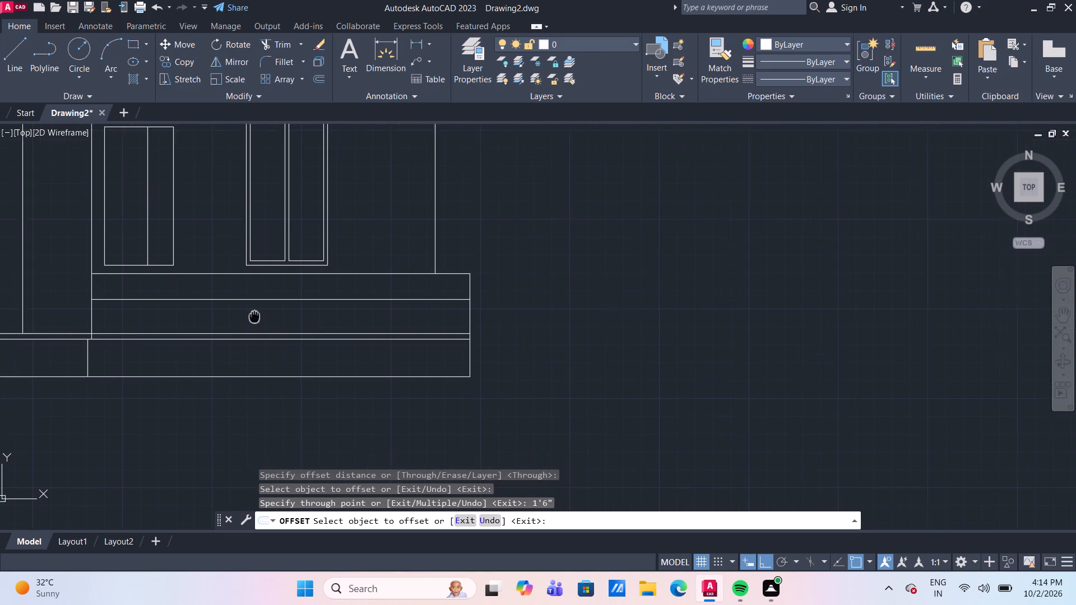
Offset the horizontal wall base line below the lower room's window 3" downward.
middle_drag(247, 317, 239, 315)
scroll(239, 315, down, 1)
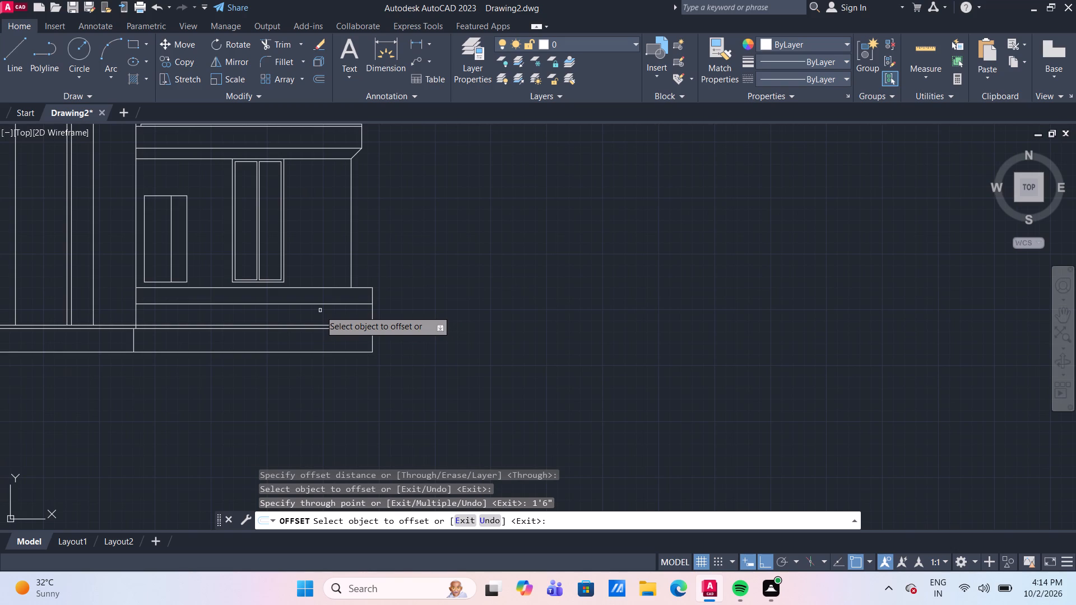
scroll(320, 310, up, 1)
middle_drag(325, 310, 286, 290)
scroll(283, 287, down, 1)
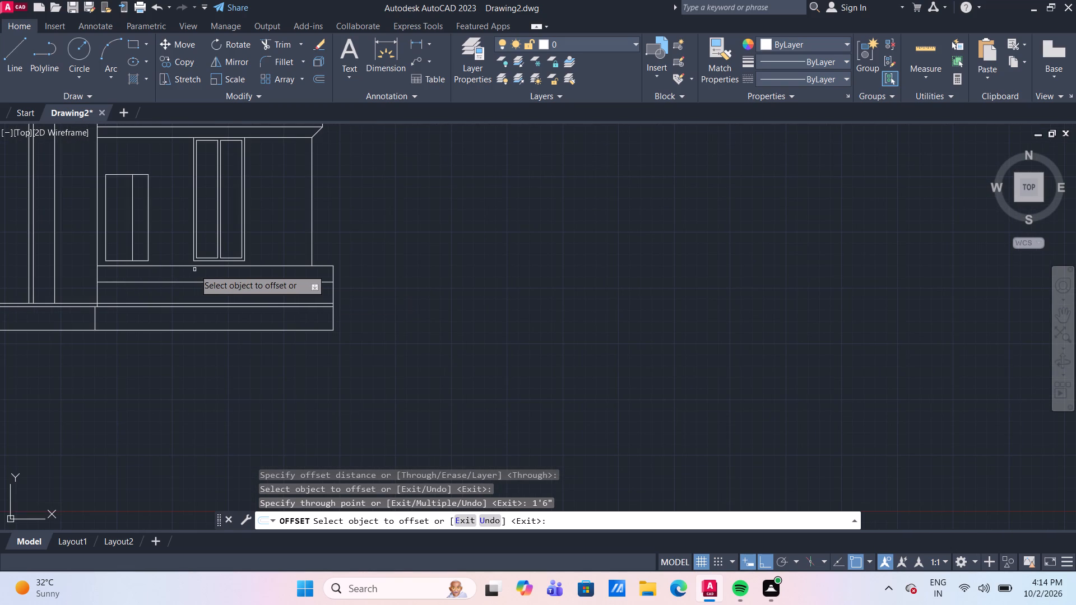
scroll(194, 269, up, 1)
middle_drag(196, 269, 208, 263)
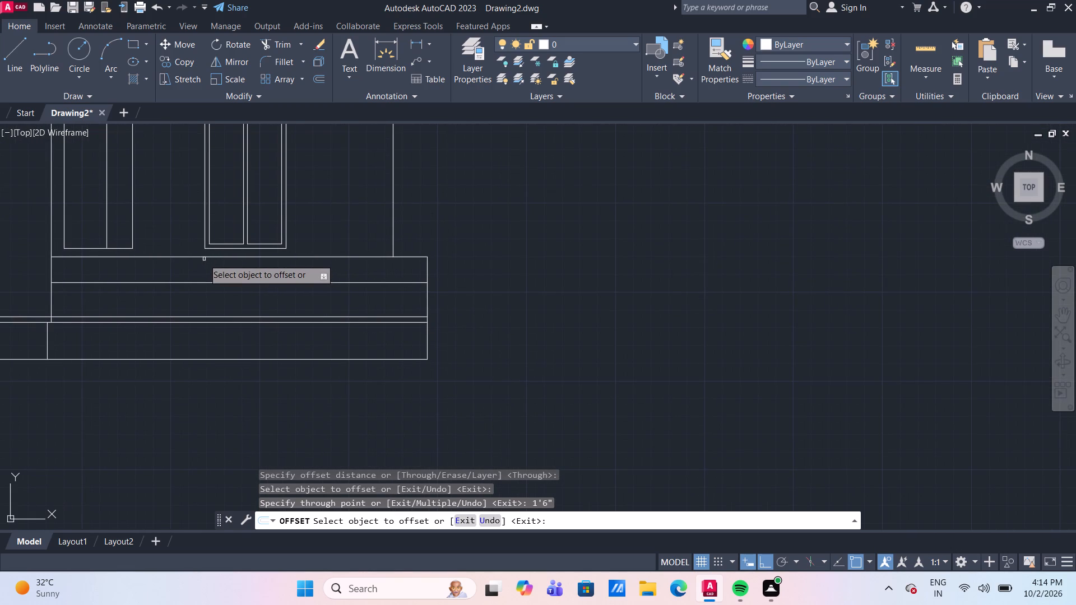
click(194, 258)
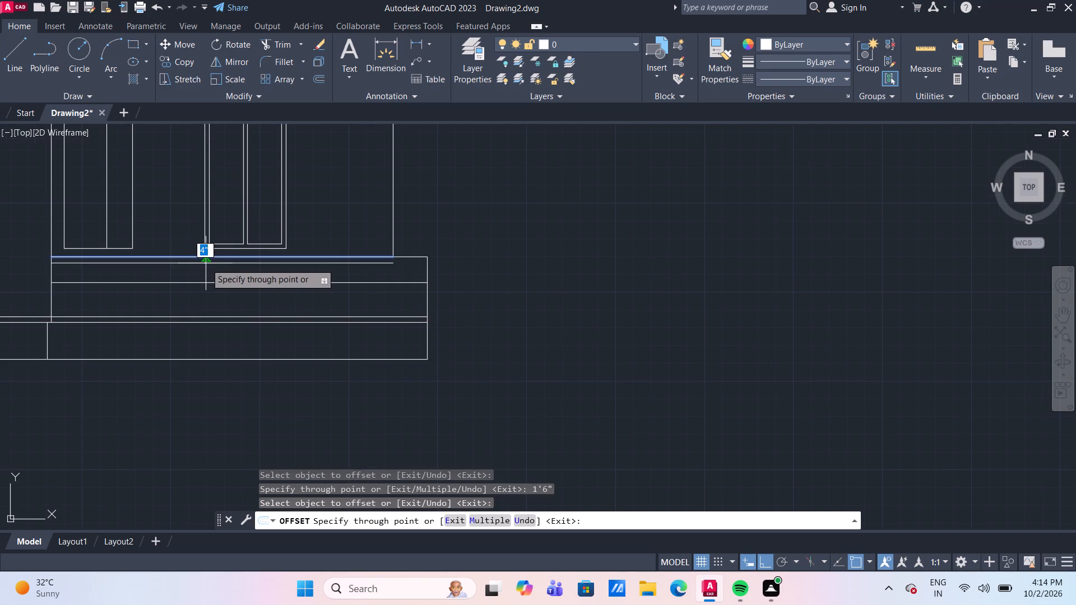
scroll(206, 263, up, 1)
middle_drag(206, 263, 285, 263)
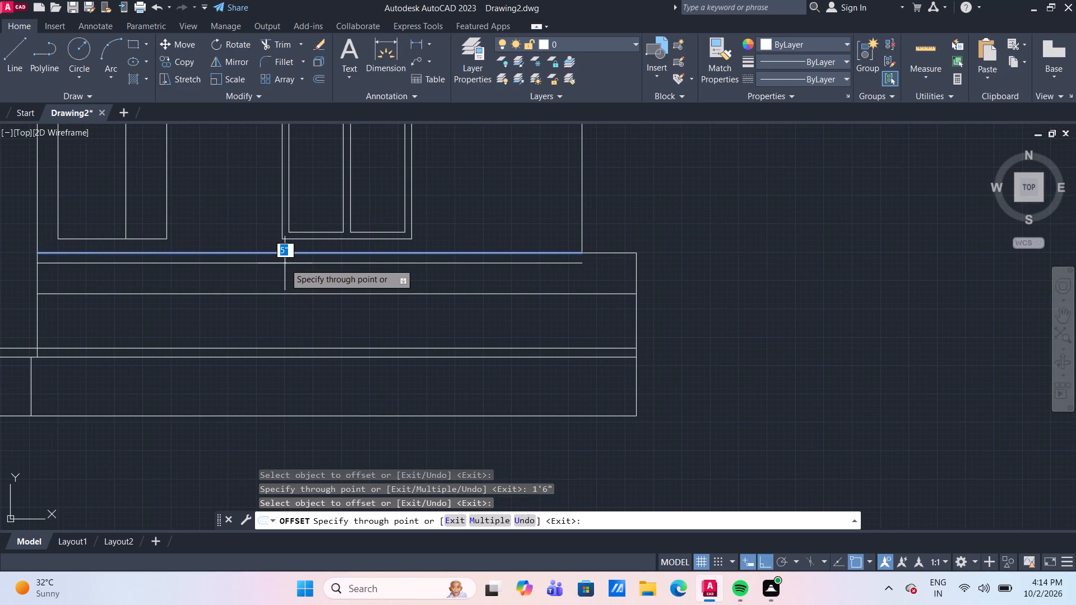
text(3")
key(Return)
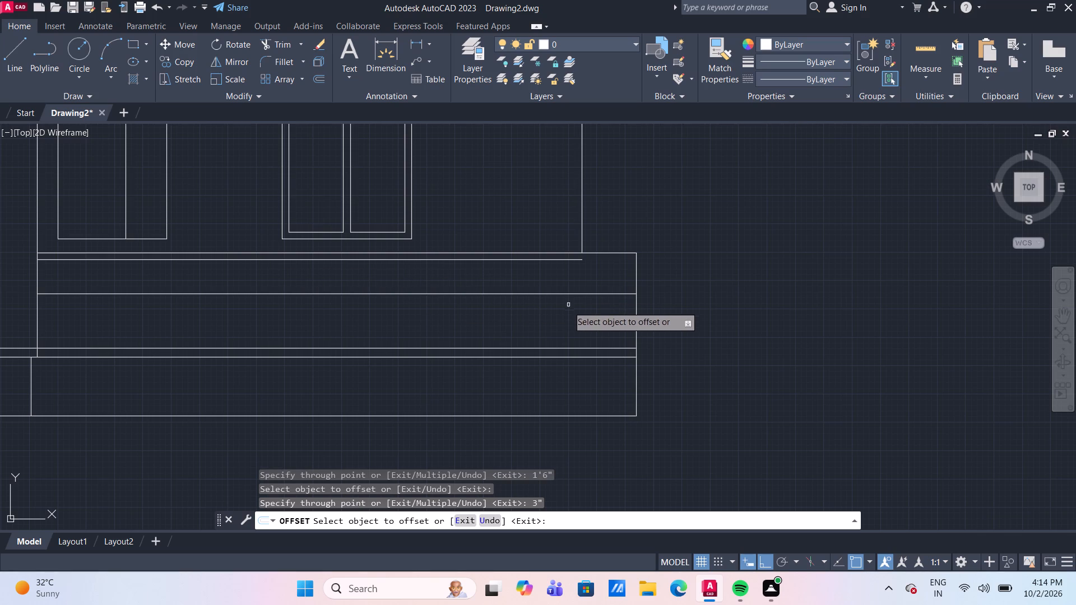
key(Escape)
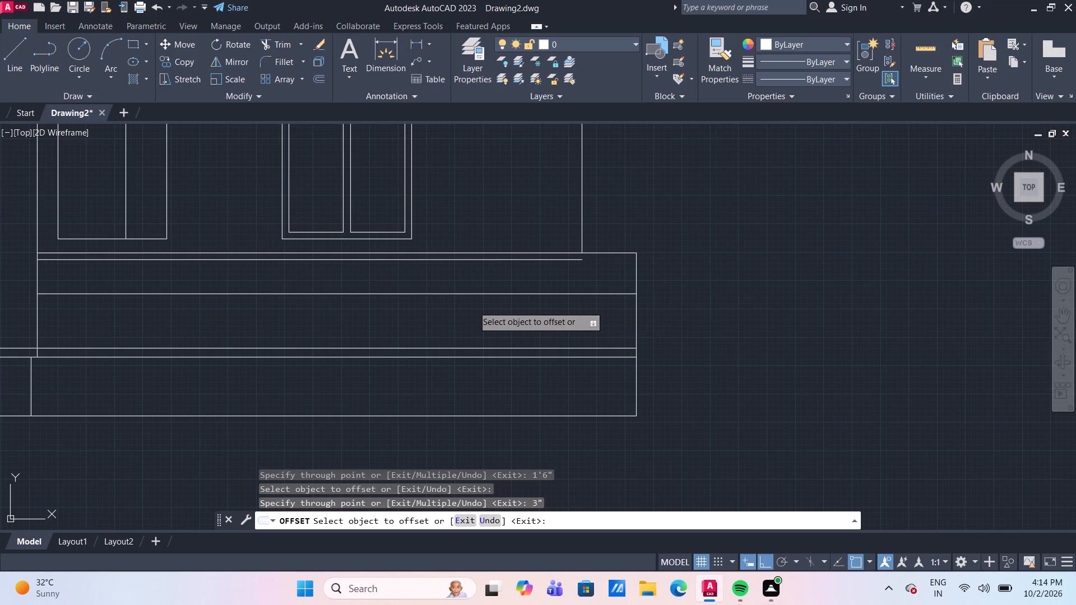
Measure the spacing between the new offset line and the next full-width horizontal below it.
middle_drag(504, 315, 558, 317)
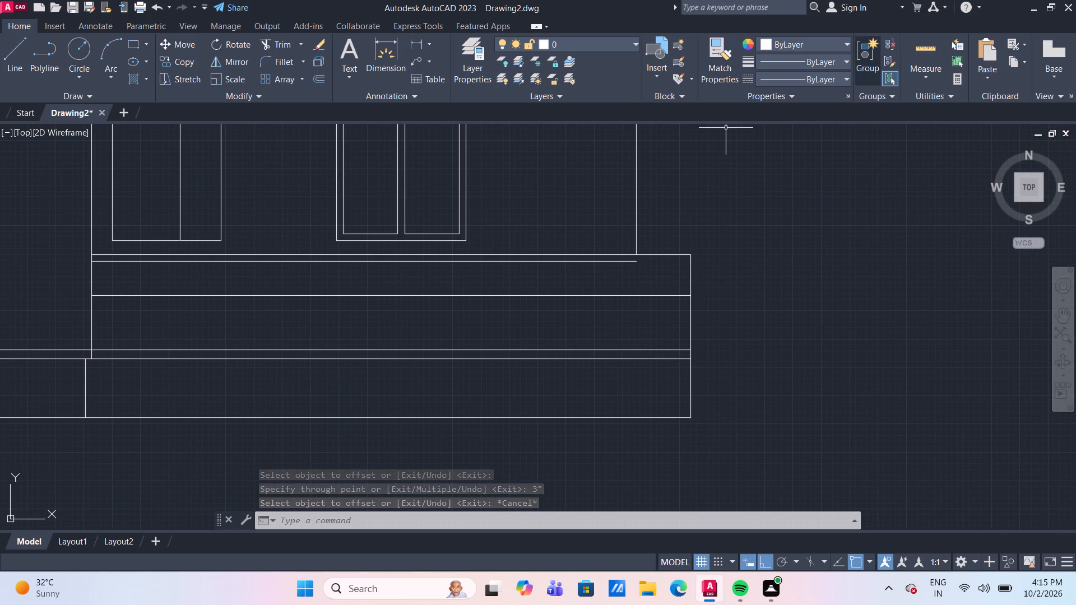
click(922, 50)
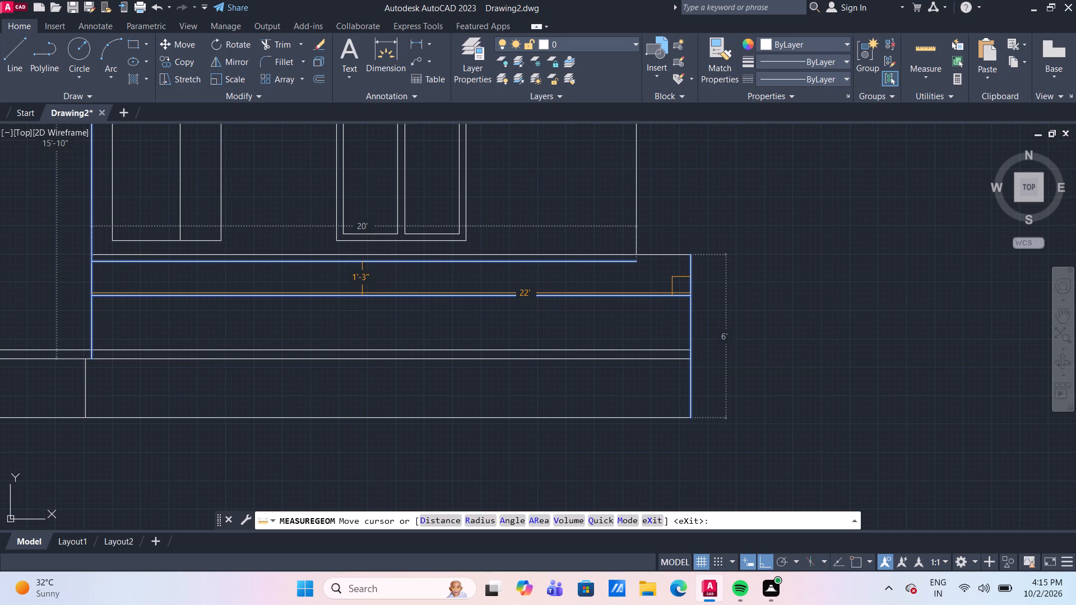
key(Escape)
Offset the new horizontal line beneath the window 6" downward.
key(o)
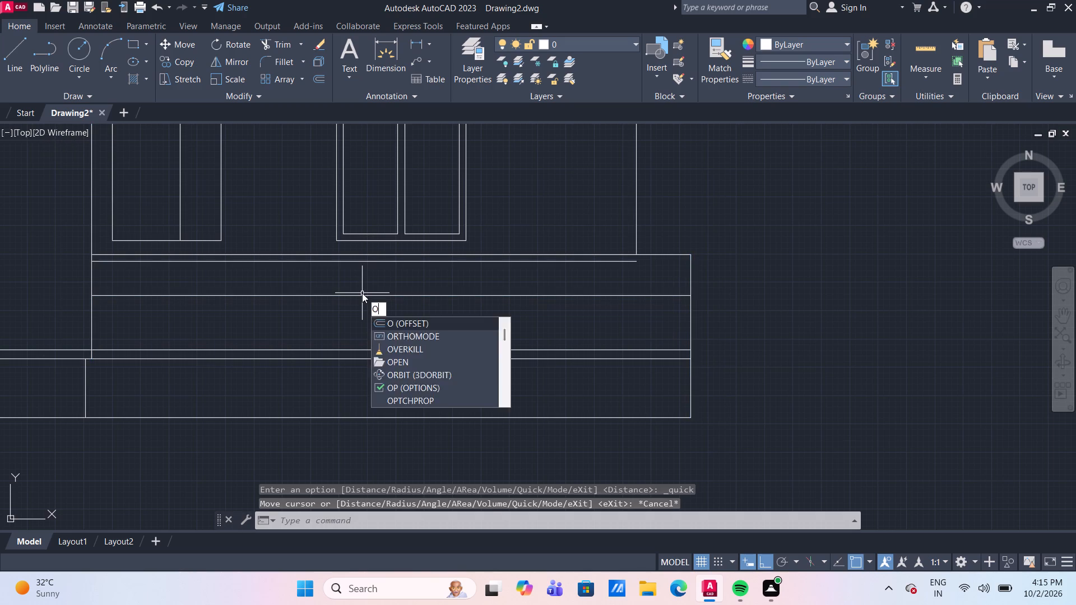
key(Return)
key(Return)
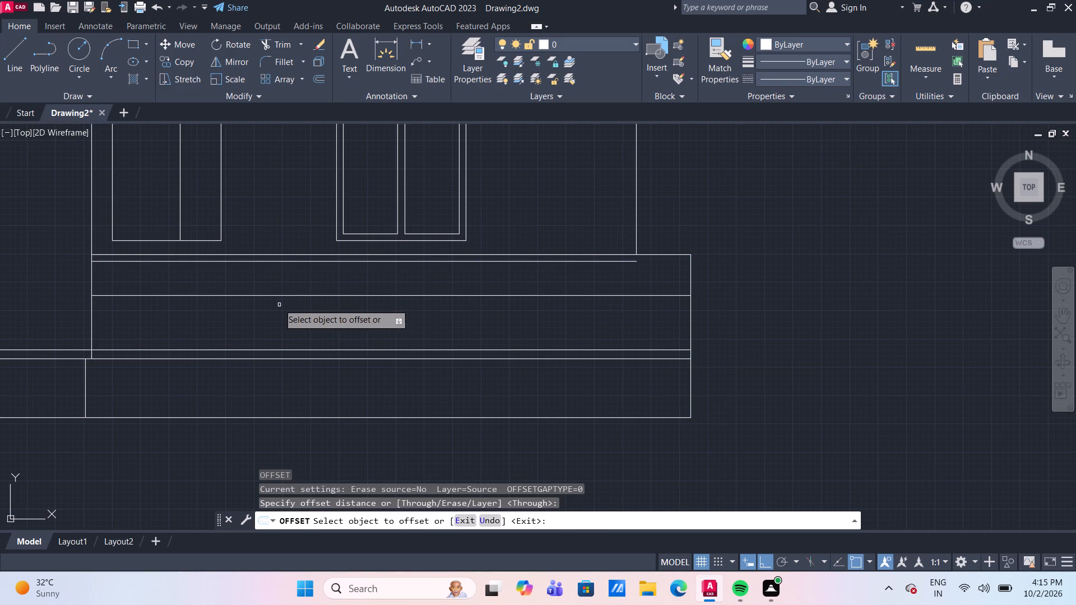
scroll(349, 267, down, 1)
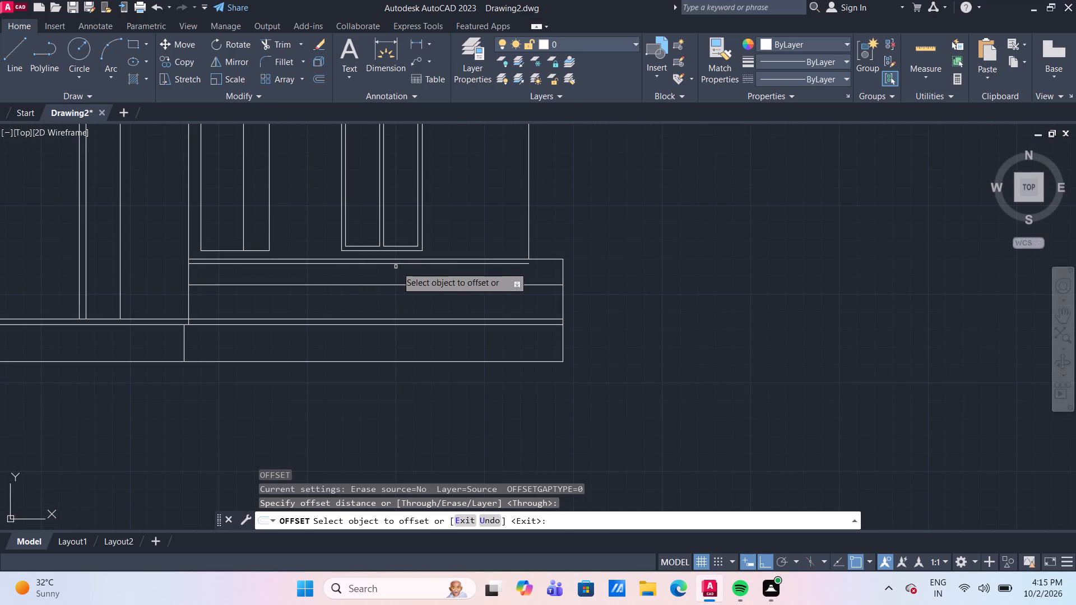
scroll(400, 267, up, 3)
scroll(398, 266, down, 1)
click(388, 258)
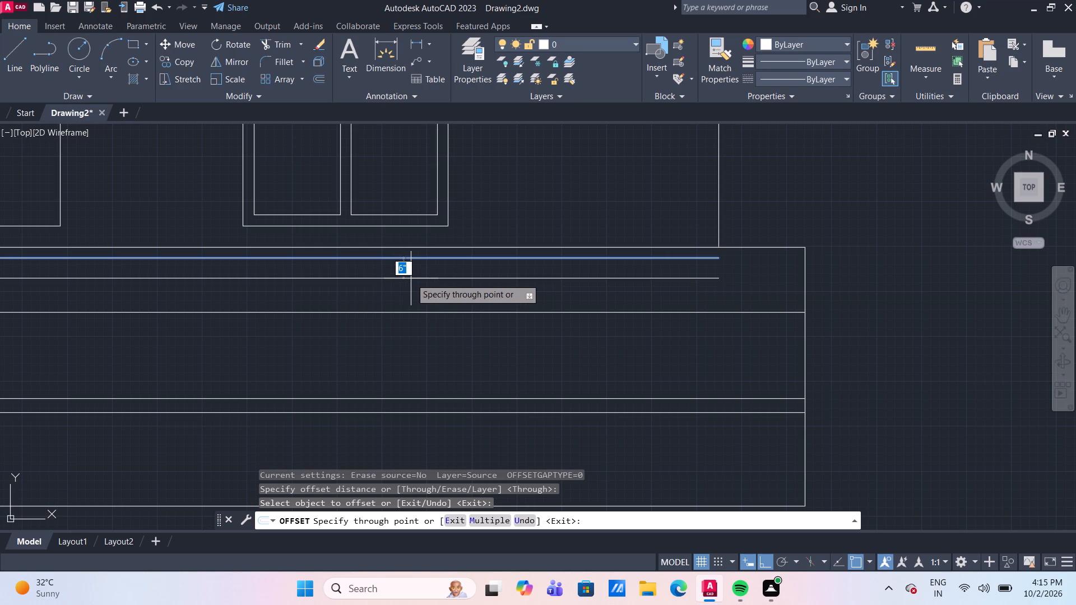
text(6")
key(Return)
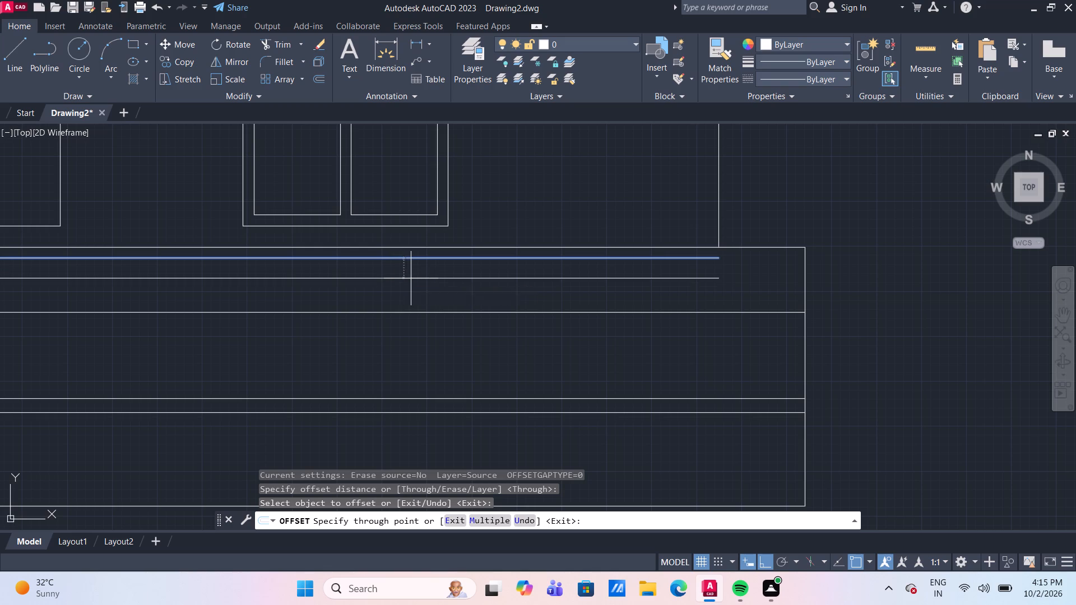
Offset the lowest of the new horizontal lines 3" further down in the band below the window.
scroll(411, 278, down, 1)
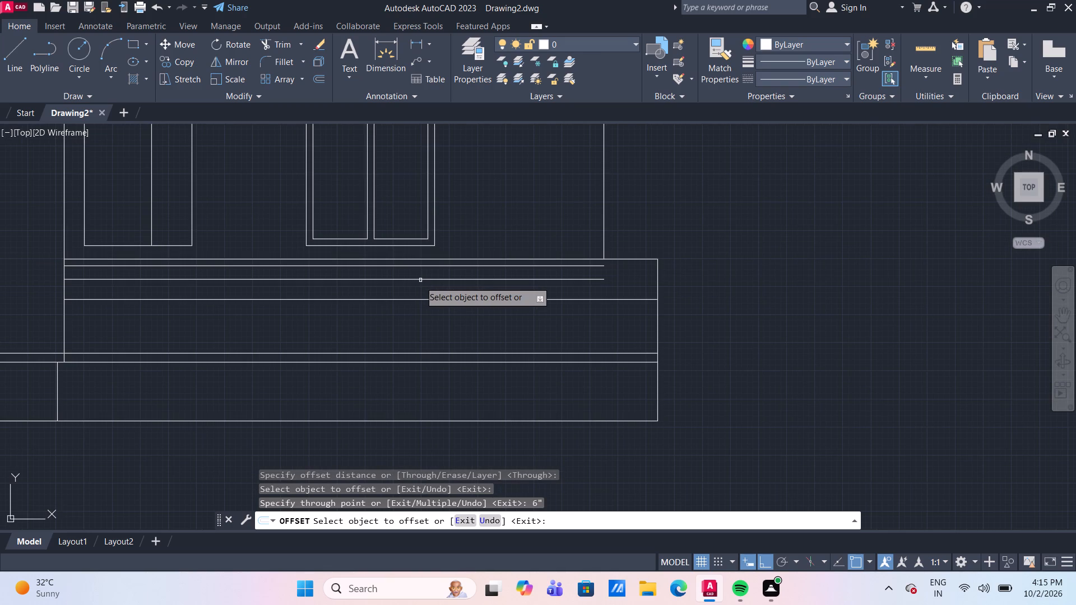
click(414, 281)
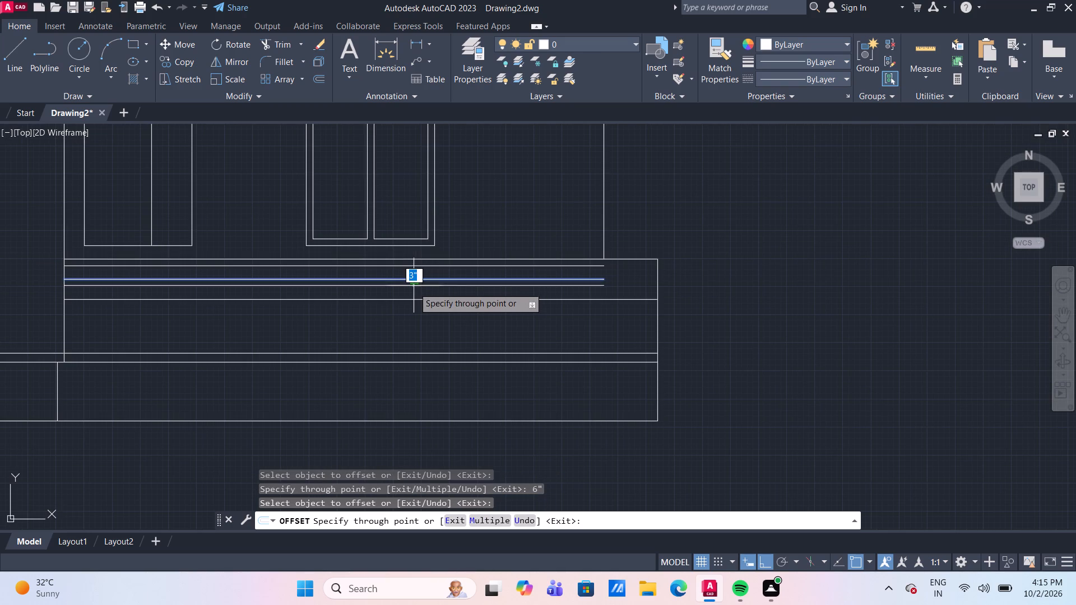
text(3")
key(Return)
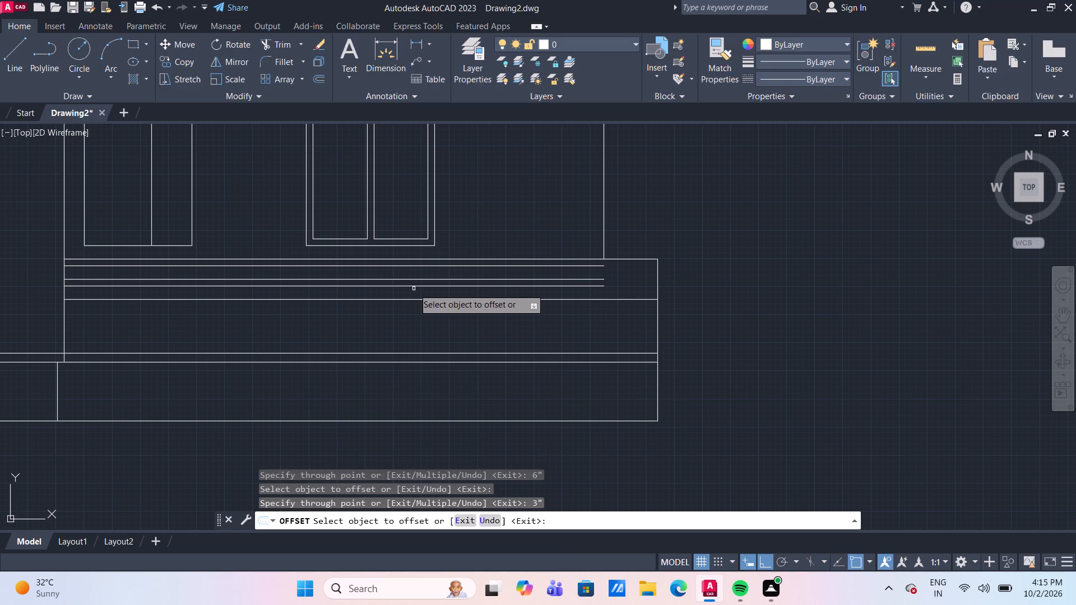
click(414, 288)
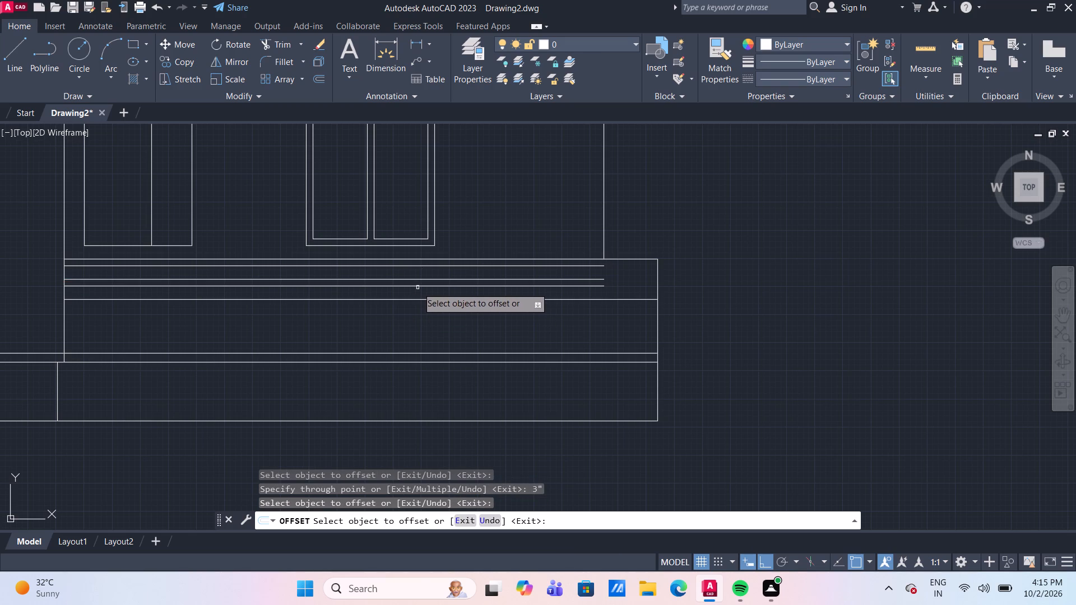
click(418, 287)
key(Escape)
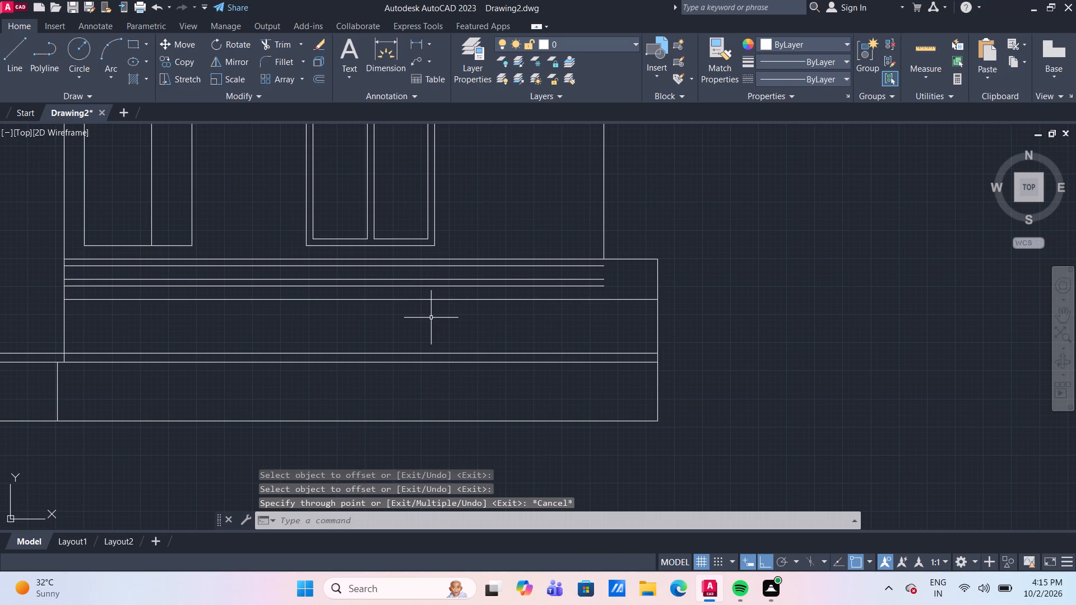
Offset the full-width horizontal line at the bottom of the upper plinth band 3" downward.
key(o)
key(Return)
key(Return)
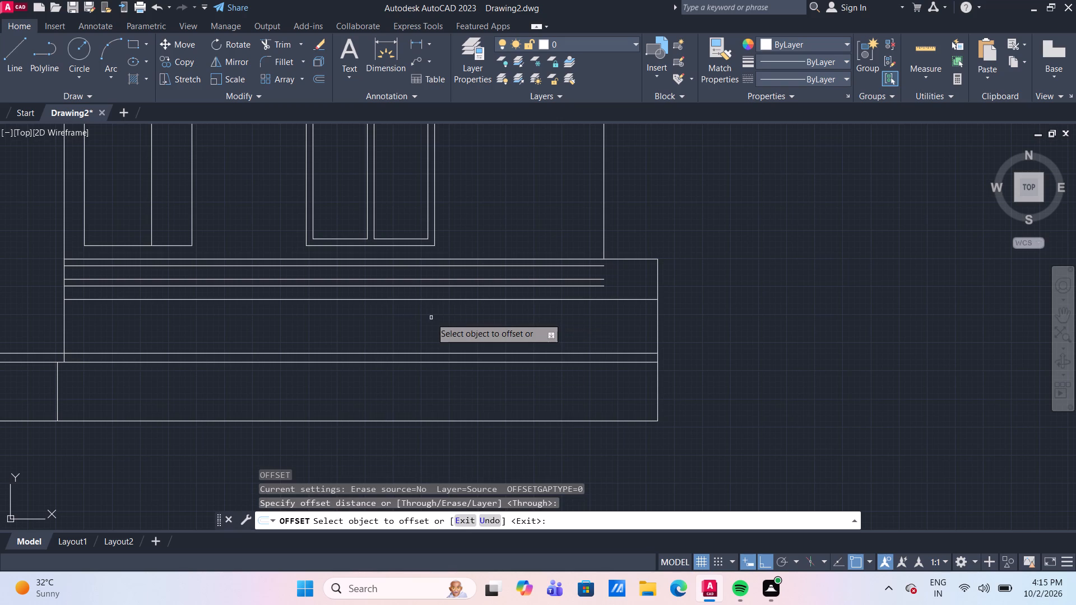
click(396, 299)
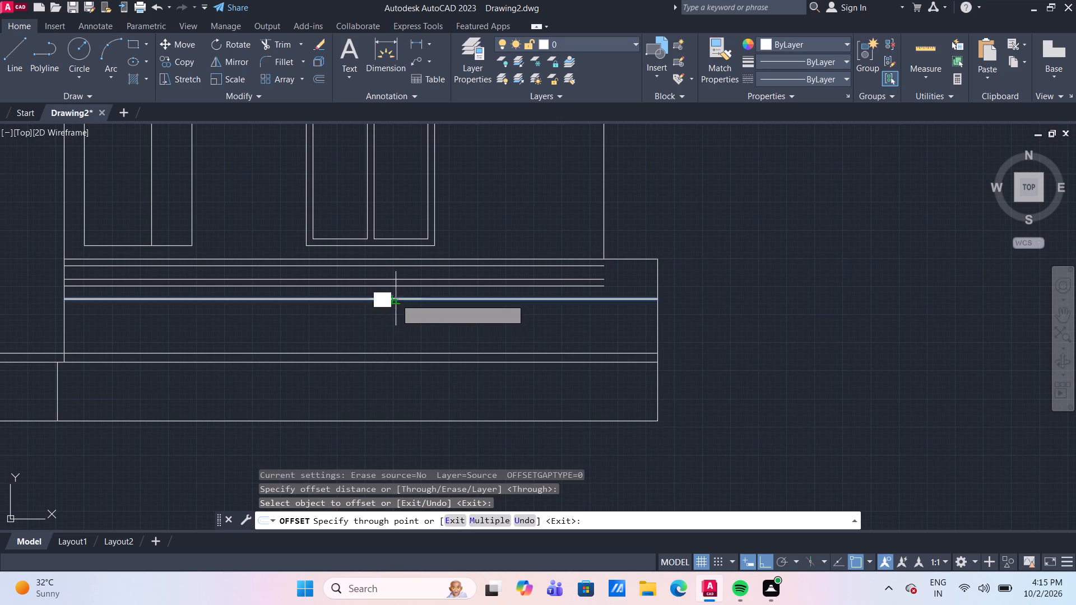
text(3")
key(Return)
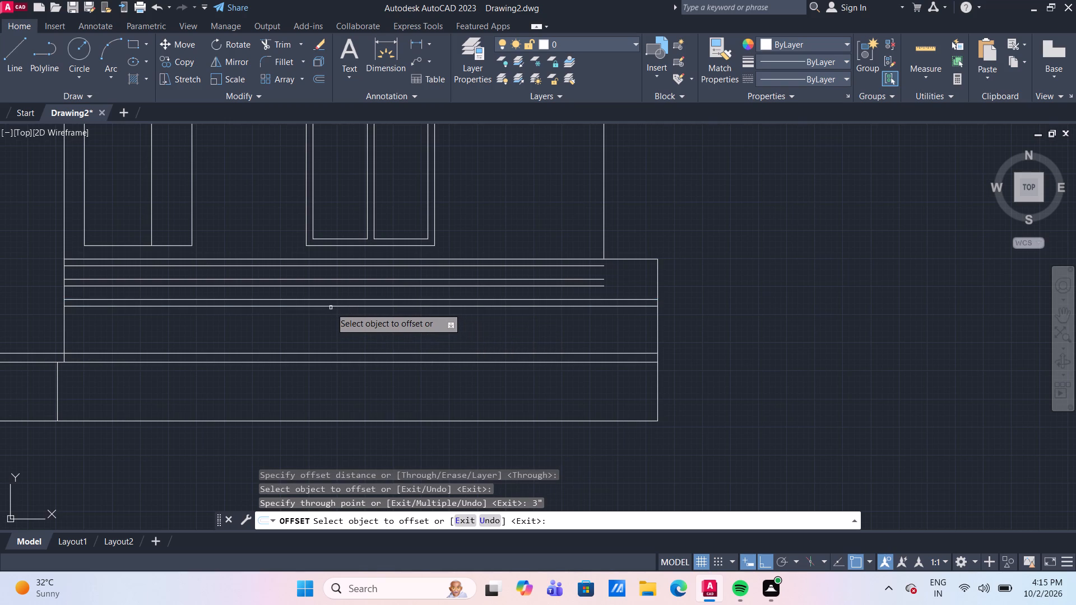
key(Escape)
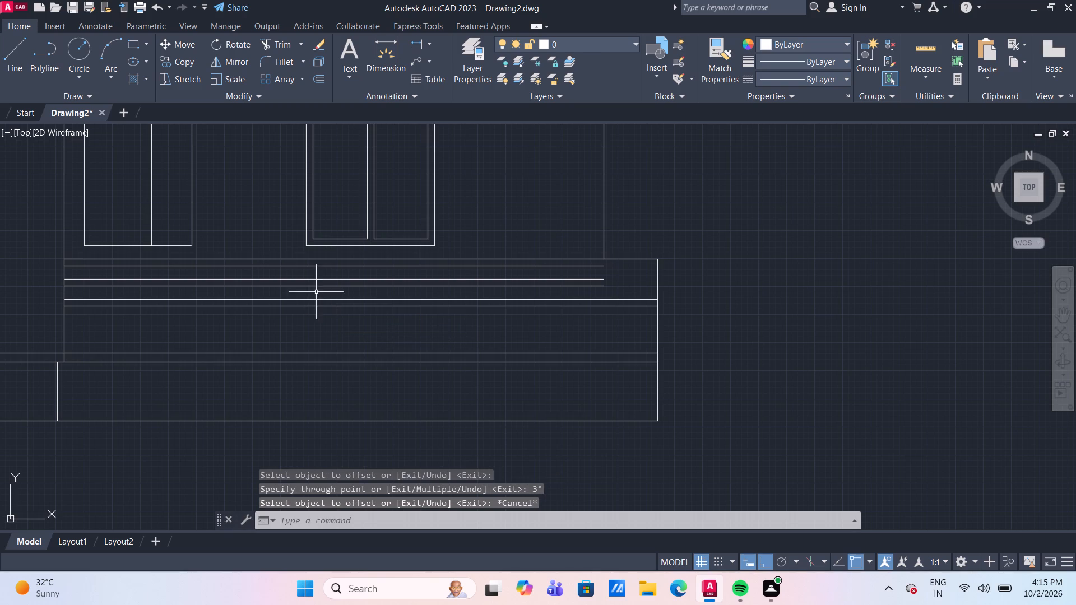
Draw a stepped line from the upper band's bottom edge: about 2' down, 6" left, and down to the bottom band's top edge.
key(l)
key(Return)
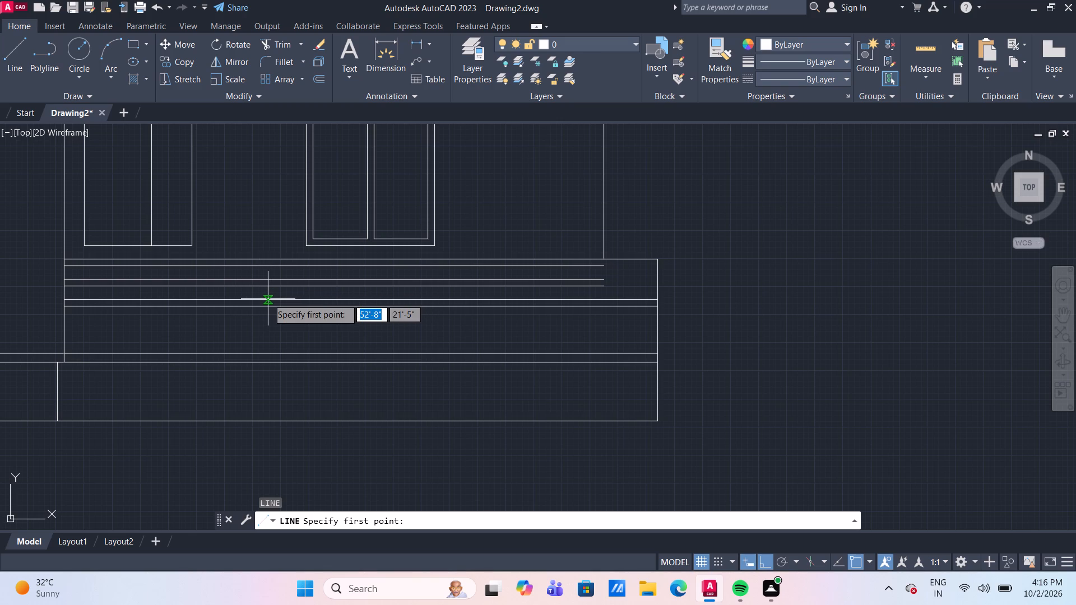
click(268, 299)
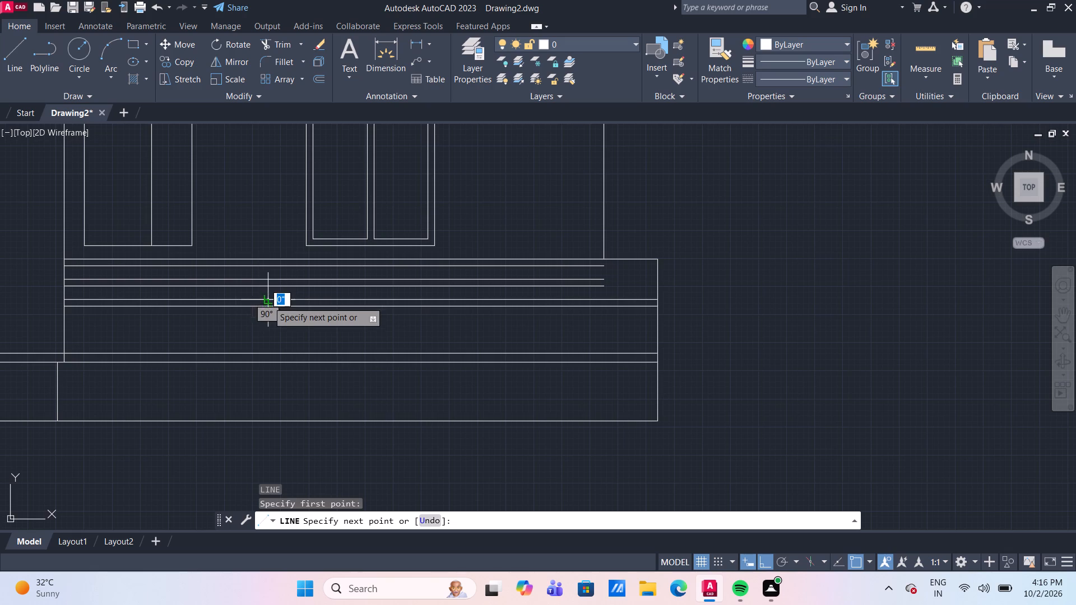
click(270, 353)
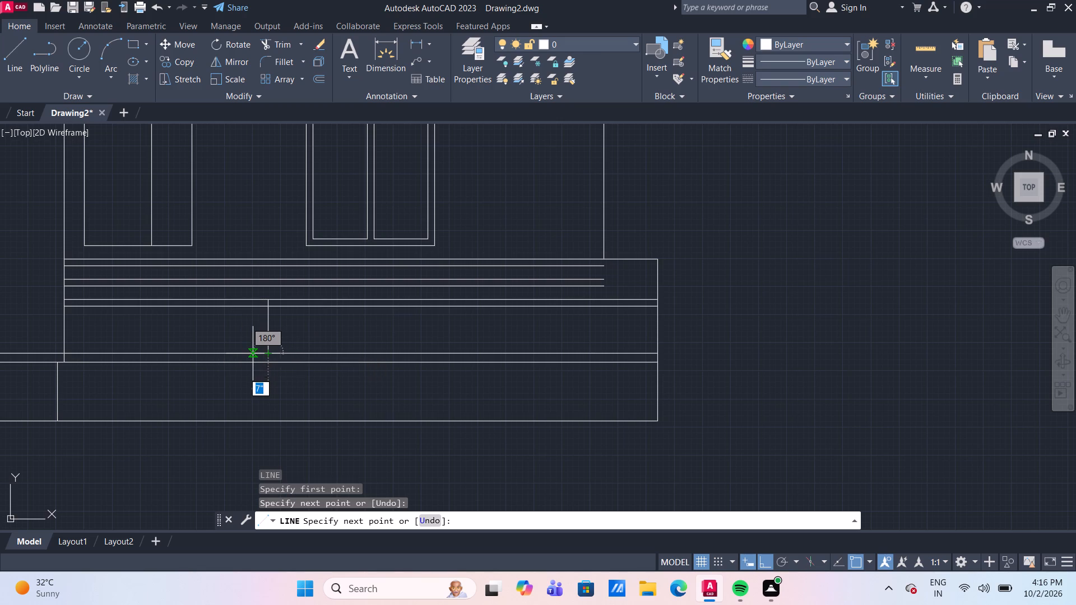
text(6")
key(Return)
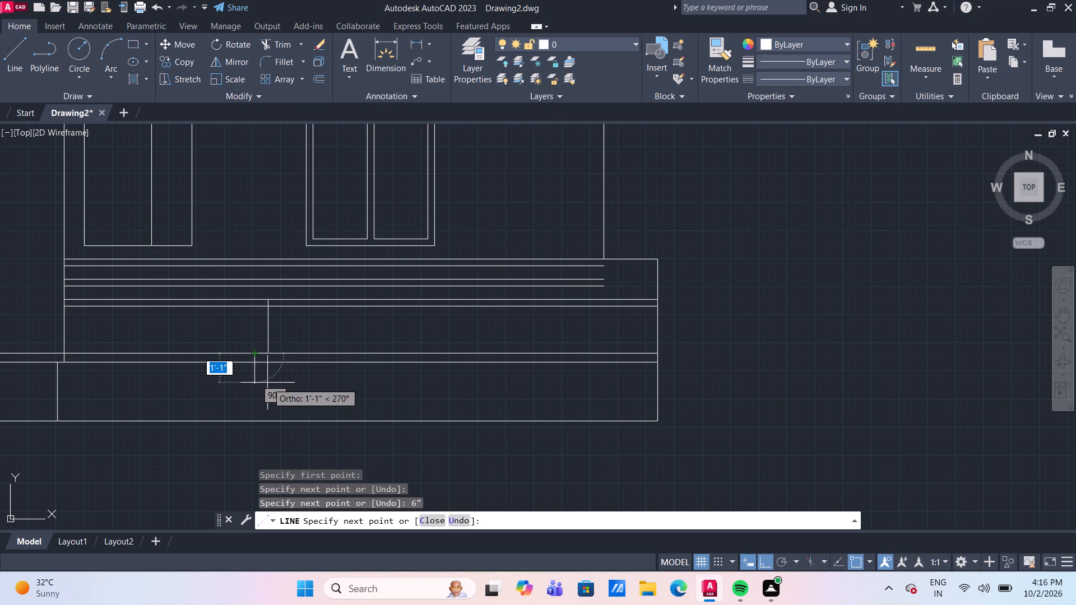
click(254, 364)
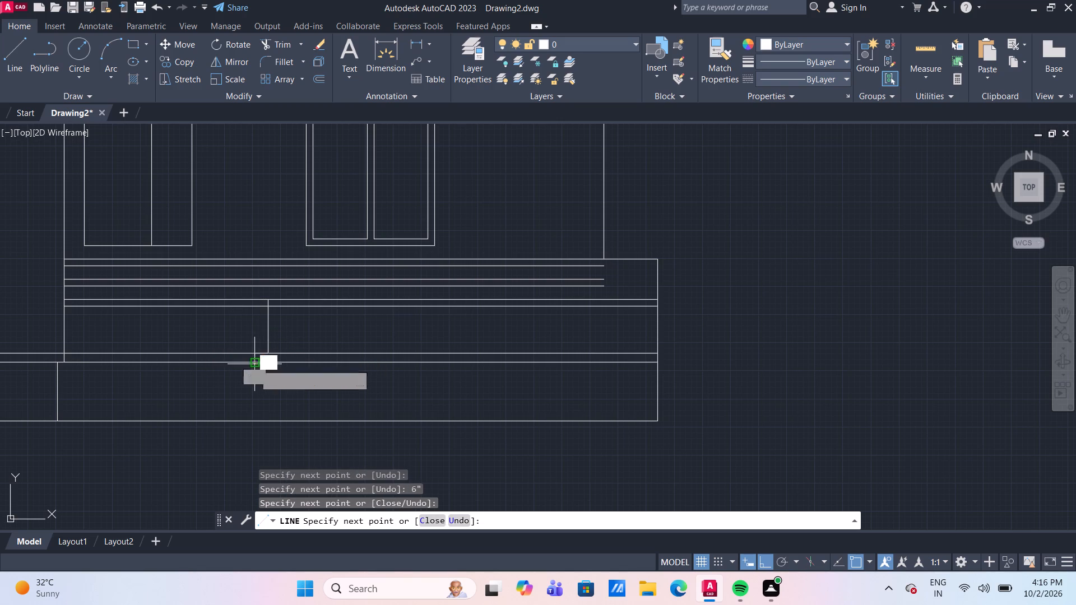
Turn Ortho mode off so the stepped line can continue at an angle.
scroll(346, 376, up, 2)
scroll(307, 388, down, 3)
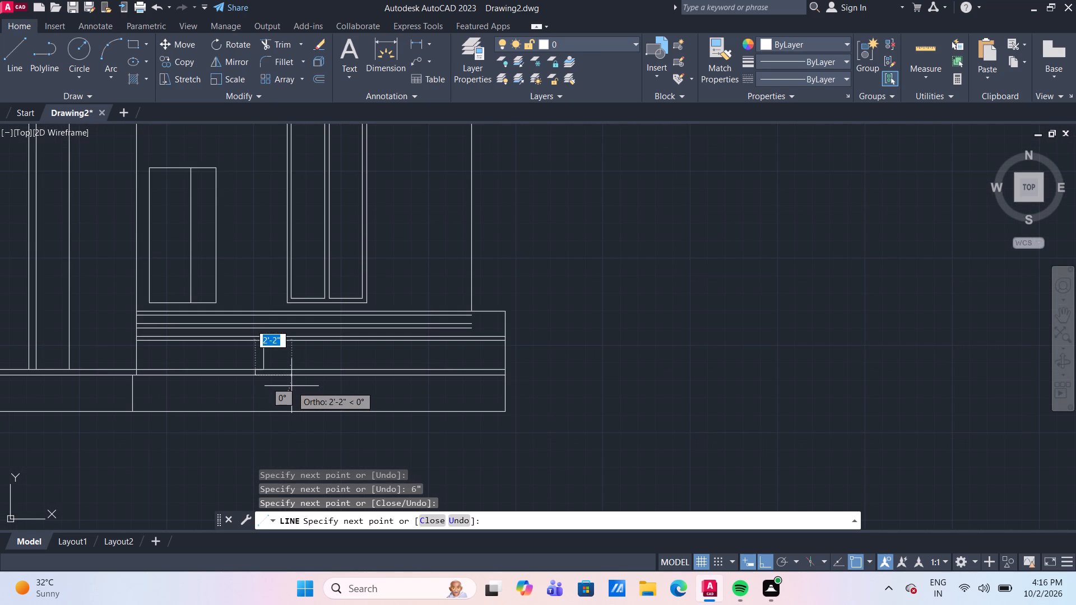
key(F8)
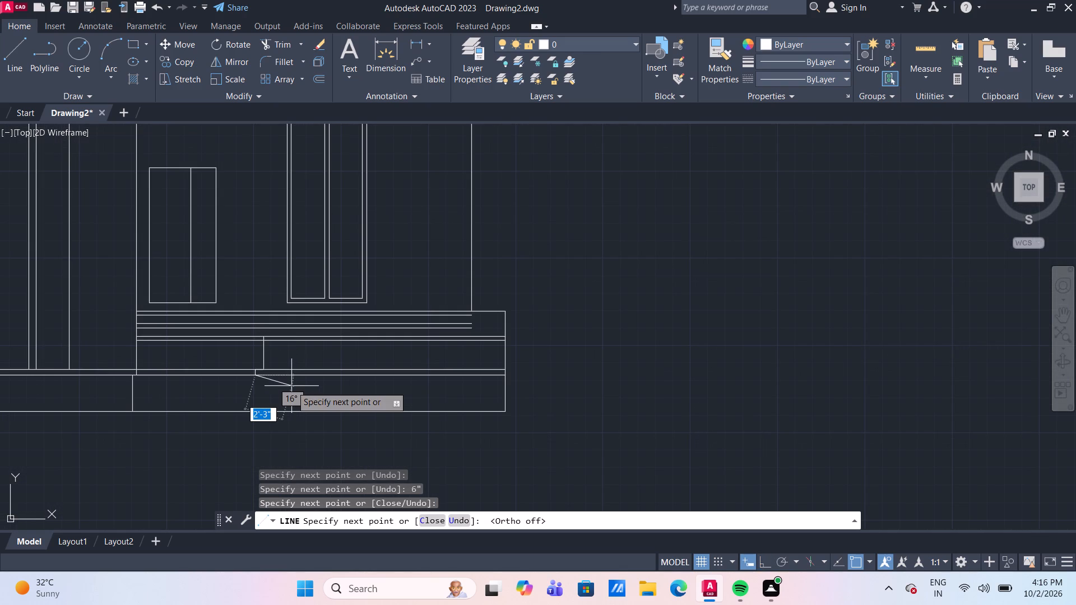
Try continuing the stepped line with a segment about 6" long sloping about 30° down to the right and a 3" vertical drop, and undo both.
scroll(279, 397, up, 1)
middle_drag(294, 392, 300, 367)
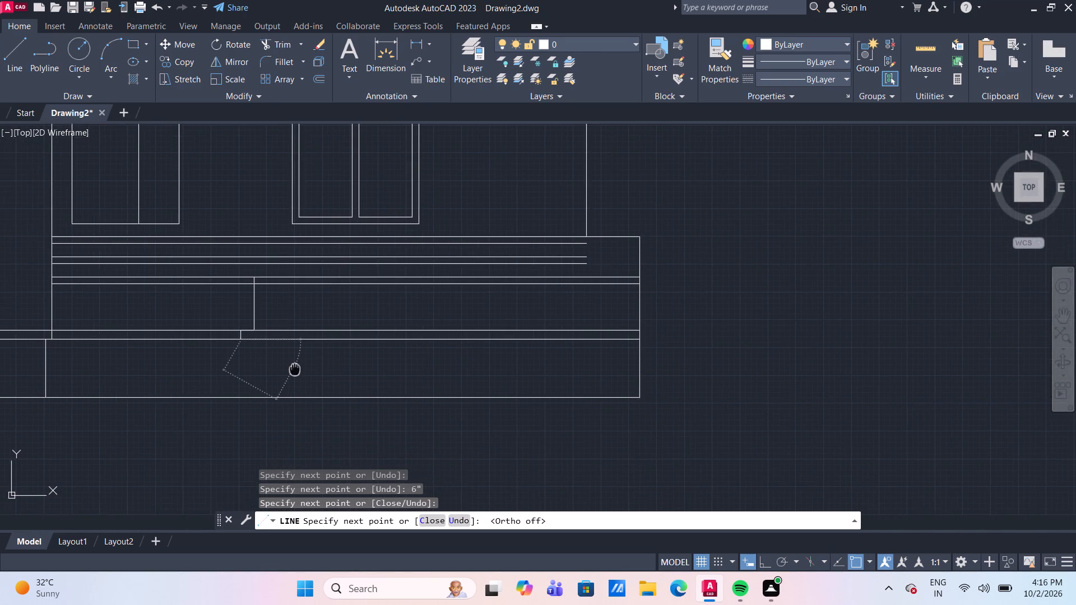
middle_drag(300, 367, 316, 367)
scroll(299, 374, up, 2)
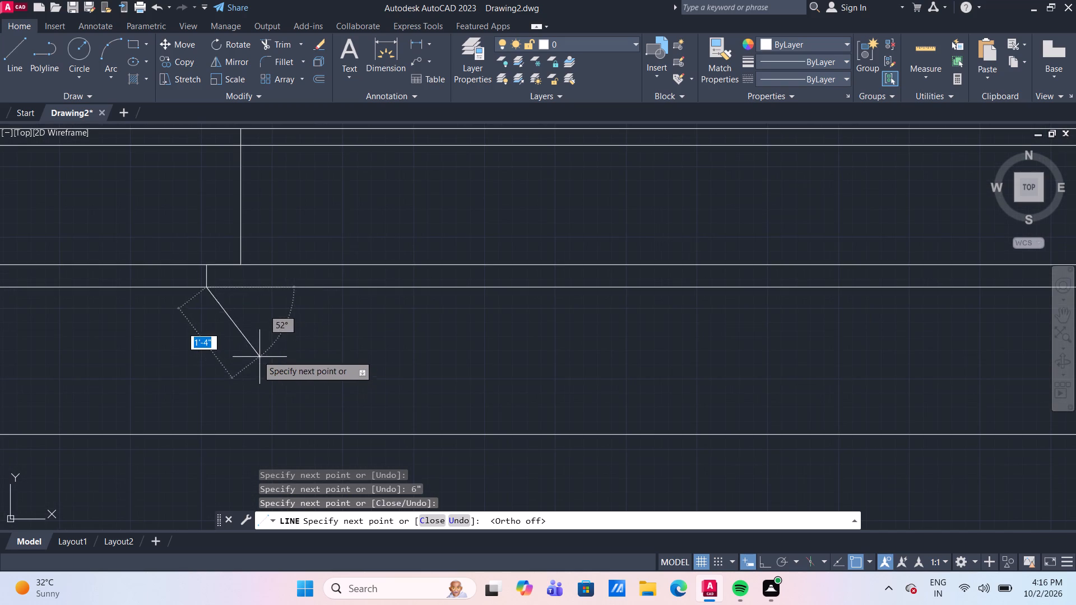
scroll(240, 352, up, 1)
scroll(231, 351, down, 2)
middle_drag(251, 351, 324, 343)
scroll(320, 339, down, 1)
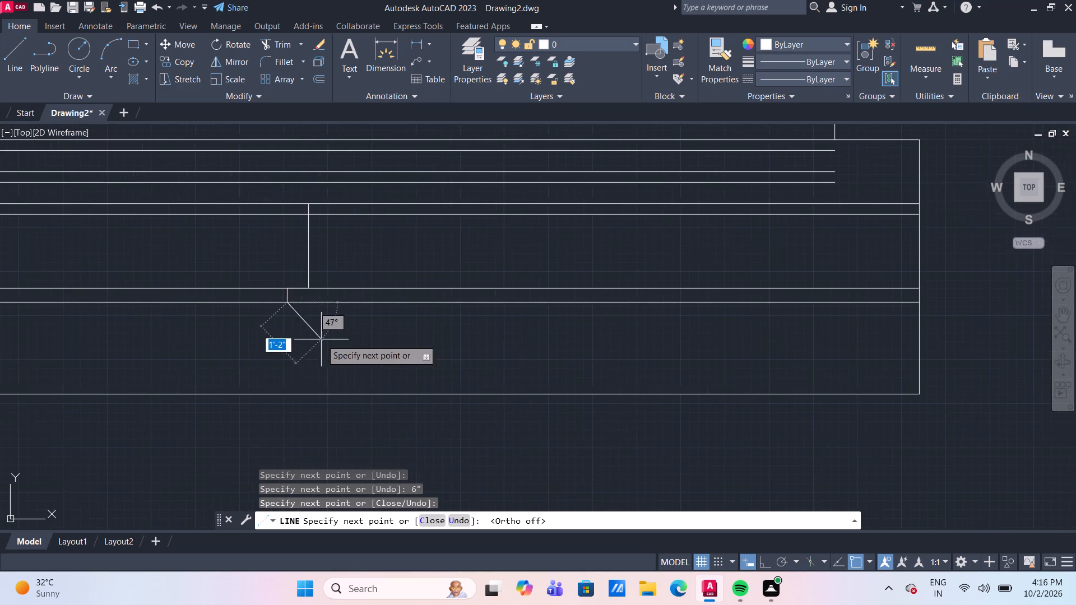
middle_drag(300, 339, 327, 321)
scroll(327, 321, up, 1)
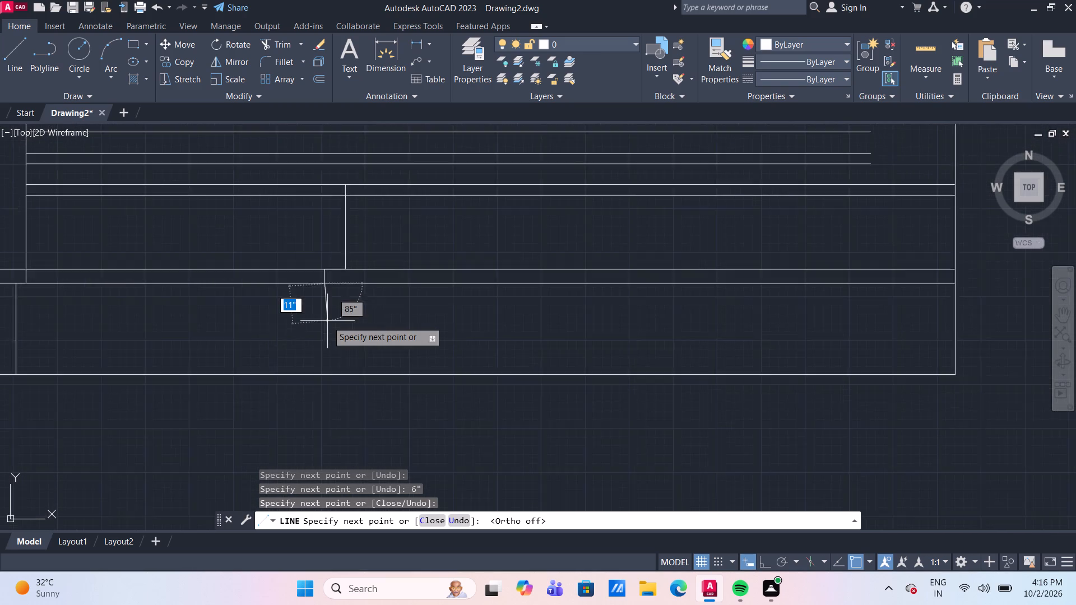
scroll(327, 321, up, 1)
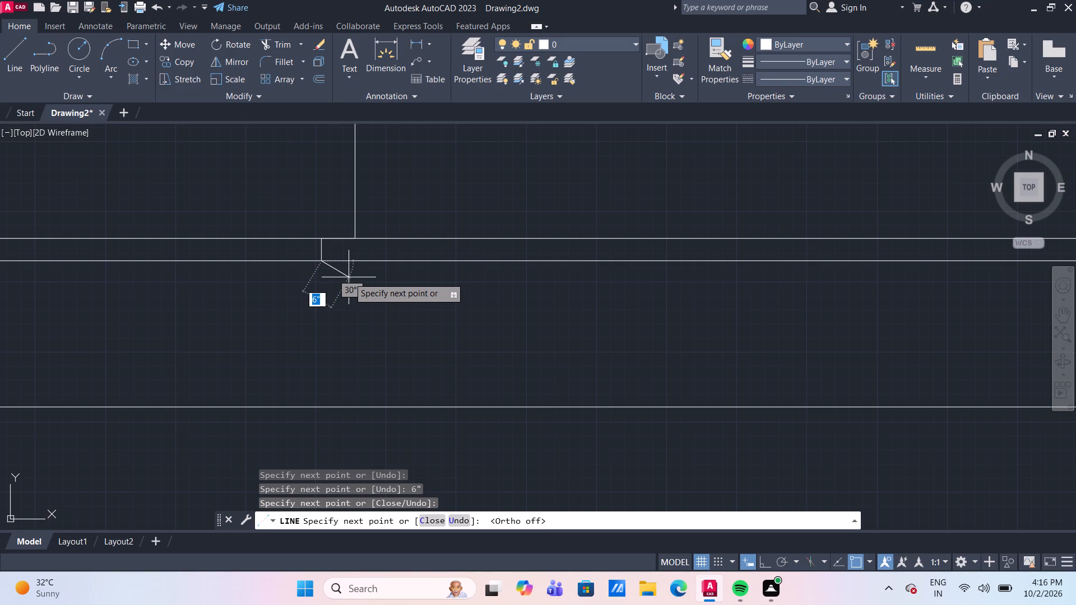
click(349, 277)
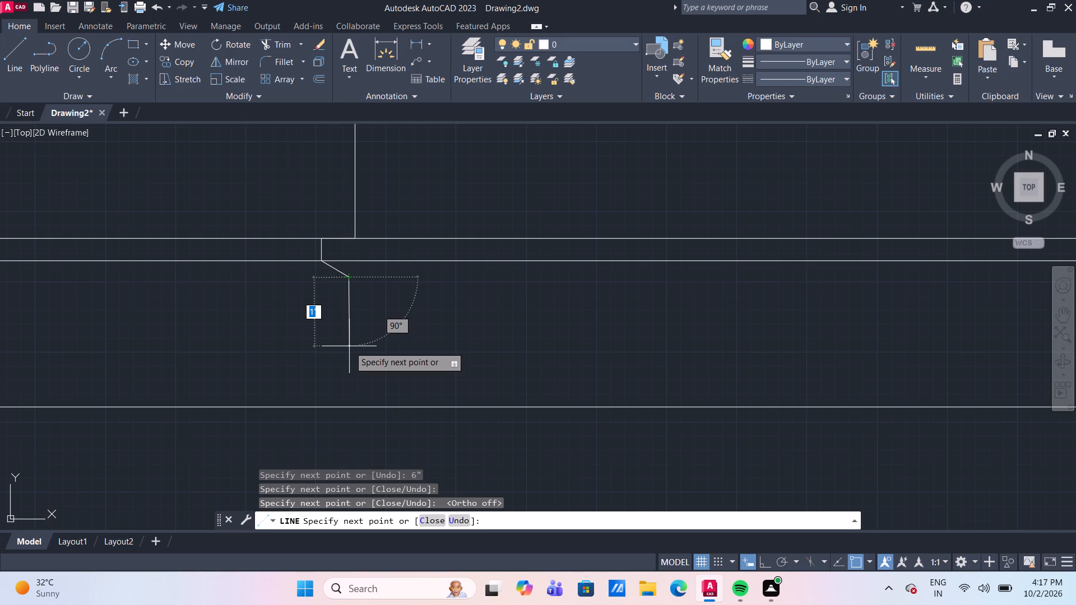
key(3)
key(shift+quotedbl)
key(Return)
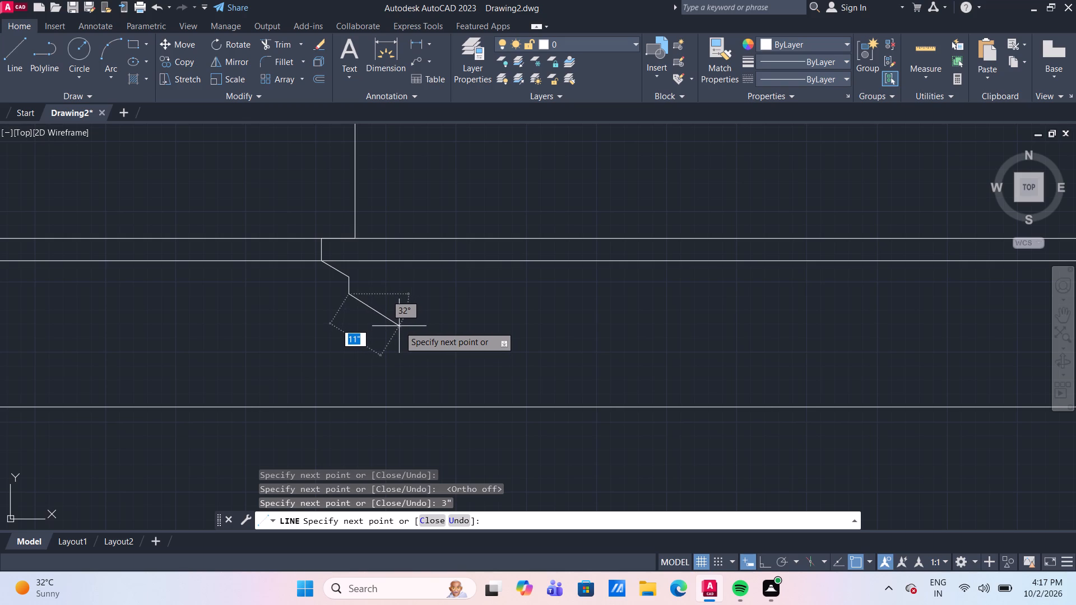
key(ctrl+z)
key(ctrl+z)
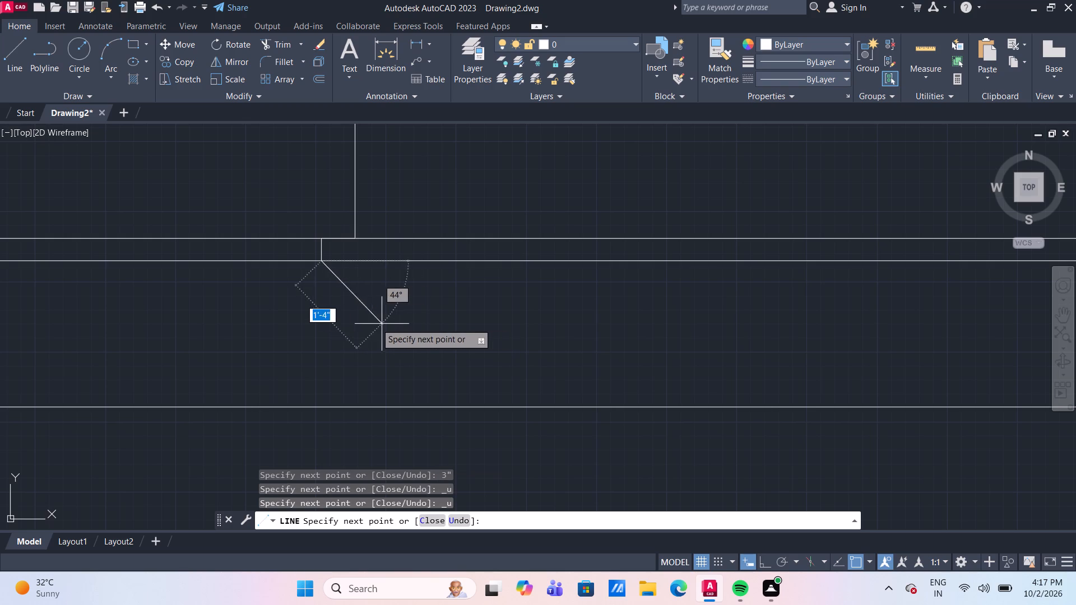
Continue the stepped line from the bottom band's top edge with a 6" segment sloping about 45° down to the right and a 3" vertical drop.
scroll(342, 282, up, 2)
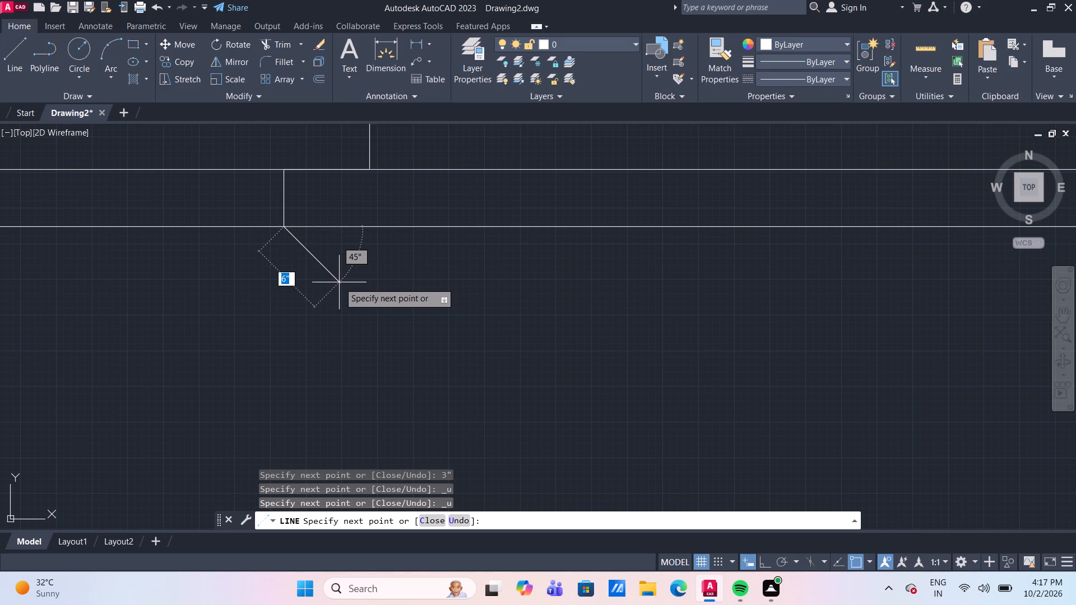
text(6")
key(Return)
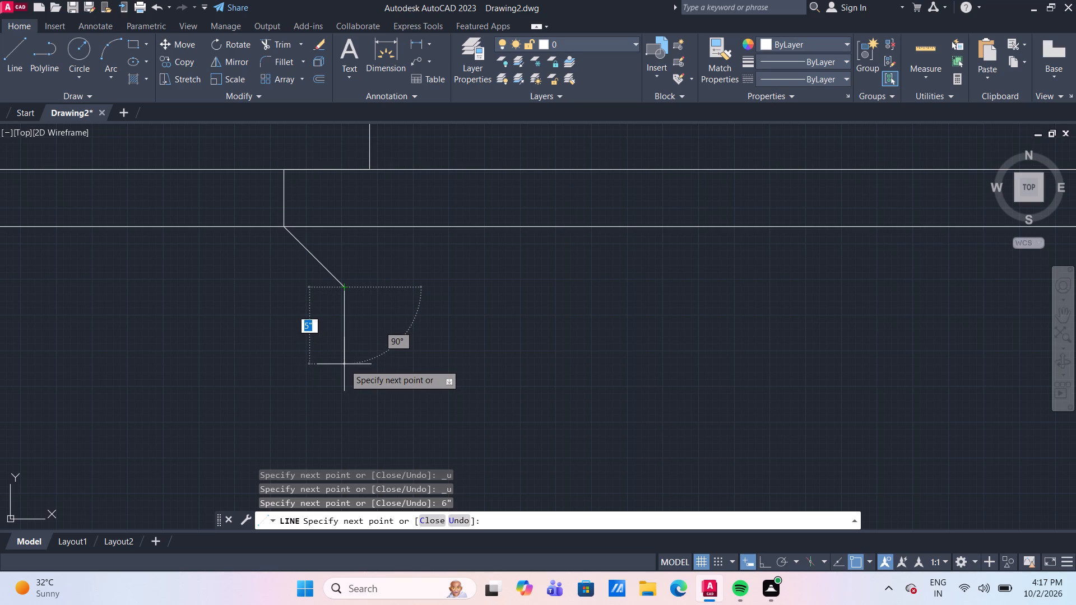
text(3")
key(Return)
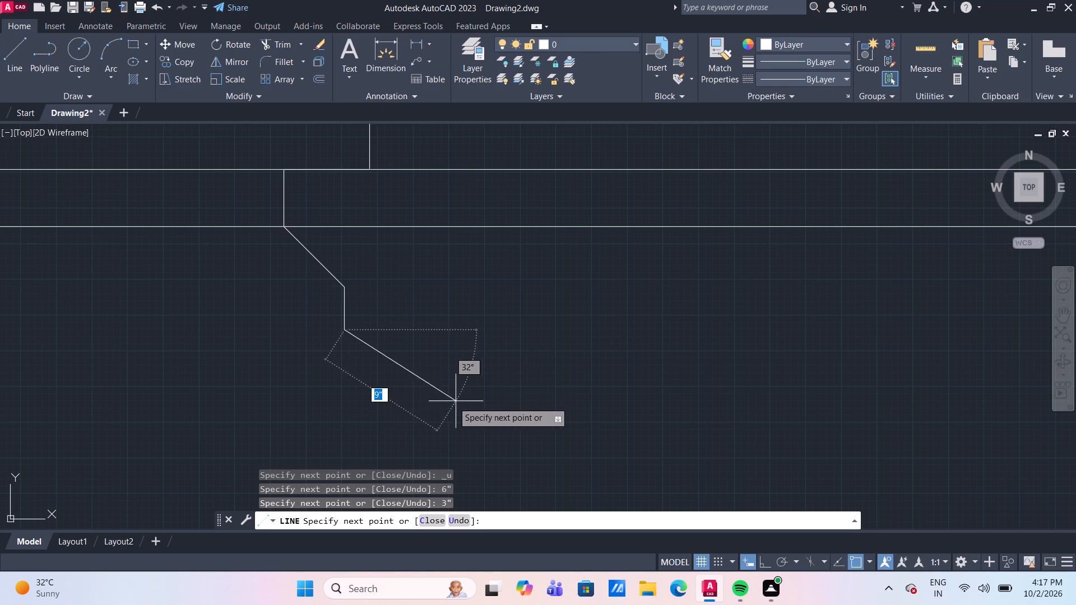
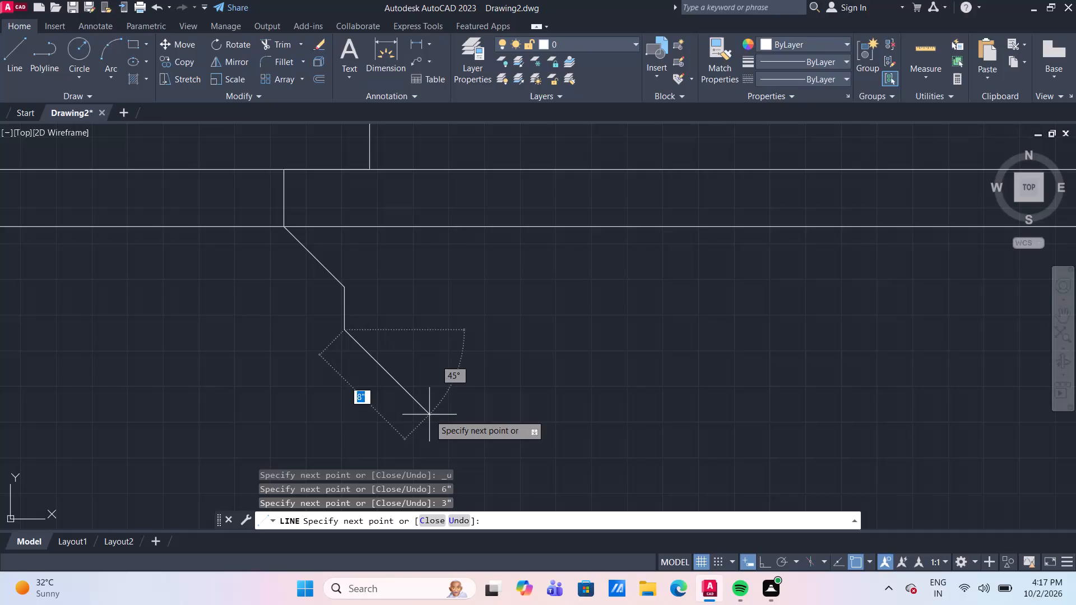
Continue the stepped line to the plinth's base line with 6" segments sloping about 45° down to the right, separated by 3" vertical drops.
text(6")
key(Return)
scroll(429, 415, down, 4)
middle_drag(431, 420, 351, 355)
scroll(351, 355, up, 3)
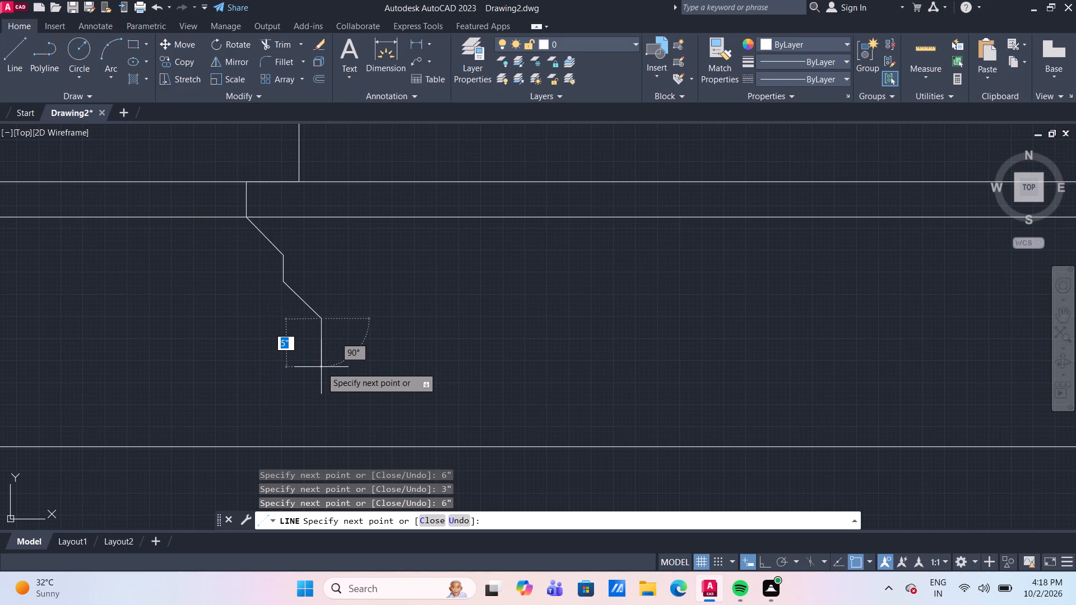
text(3")
key(Return)
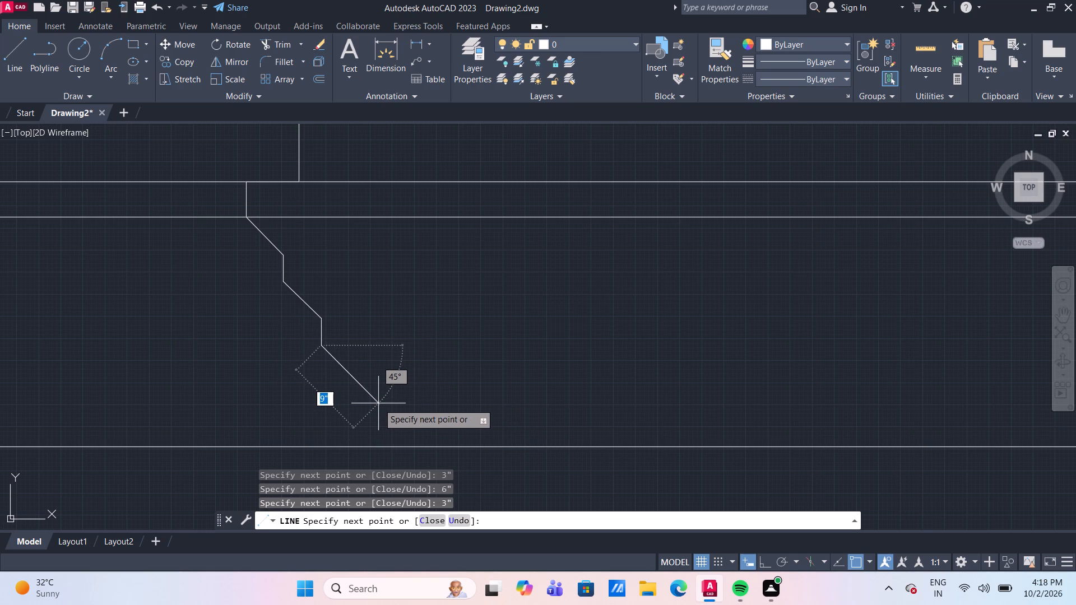
text(6")
key(Return)
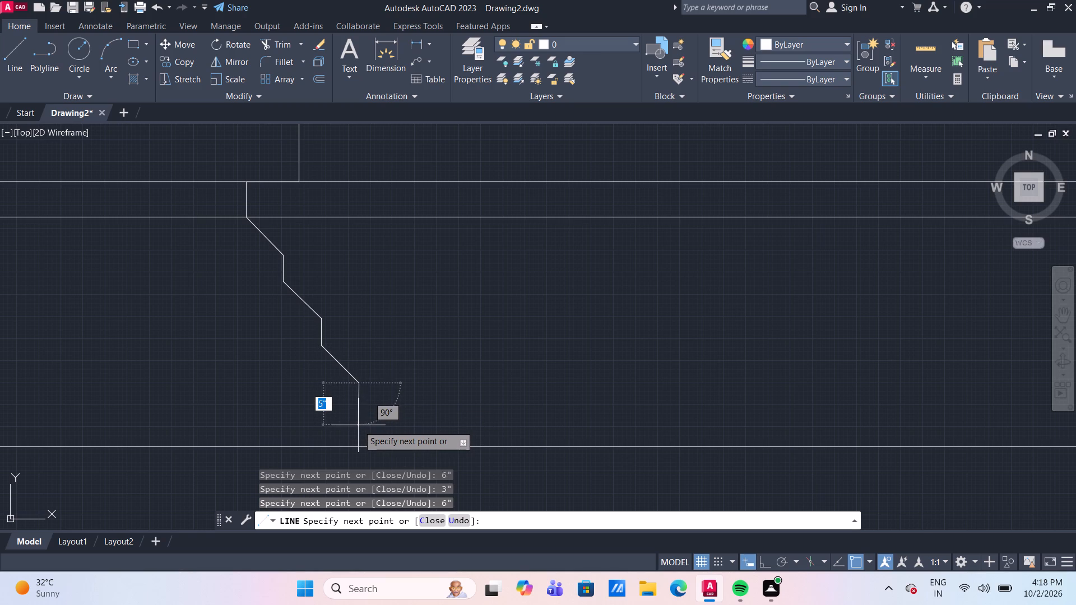
text(3")
key(Return)
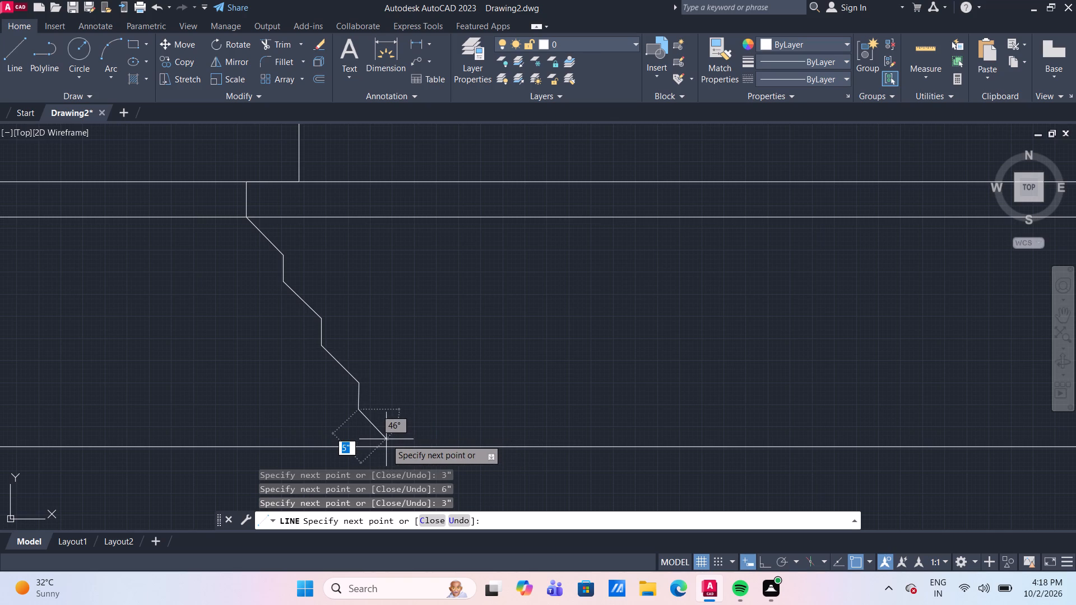
scroll(382, 441, up, 3)
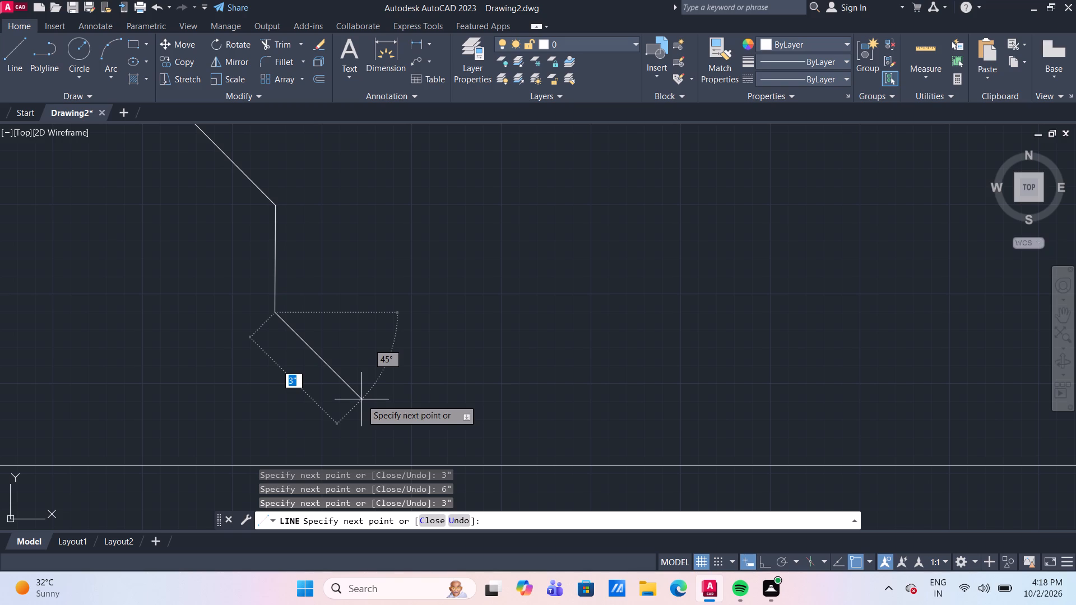
text(6")
key(Return)
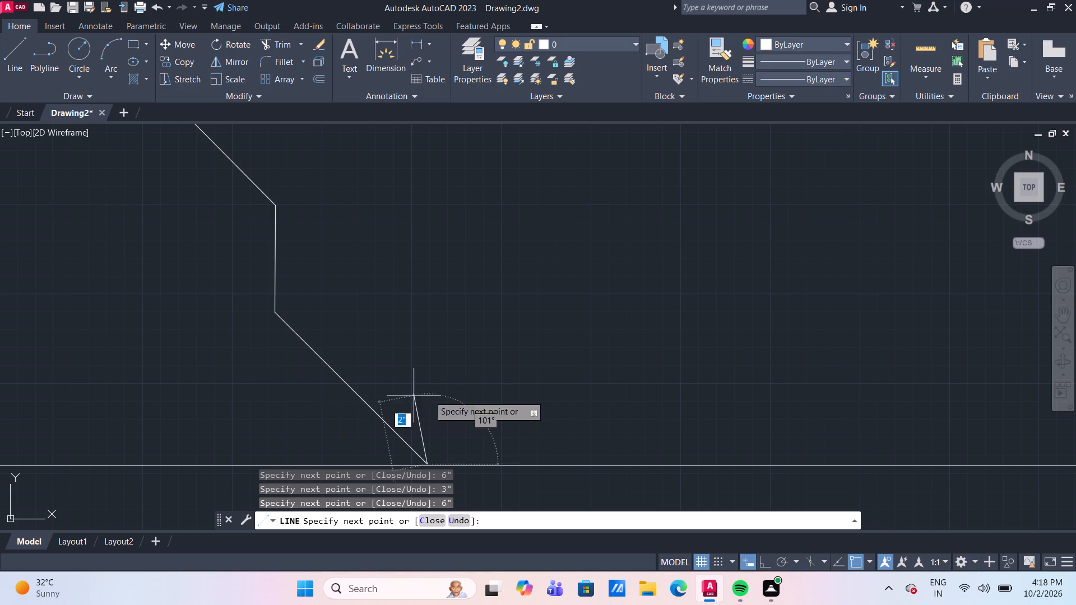
scroll(586, 407, down, 2)
key(Return)
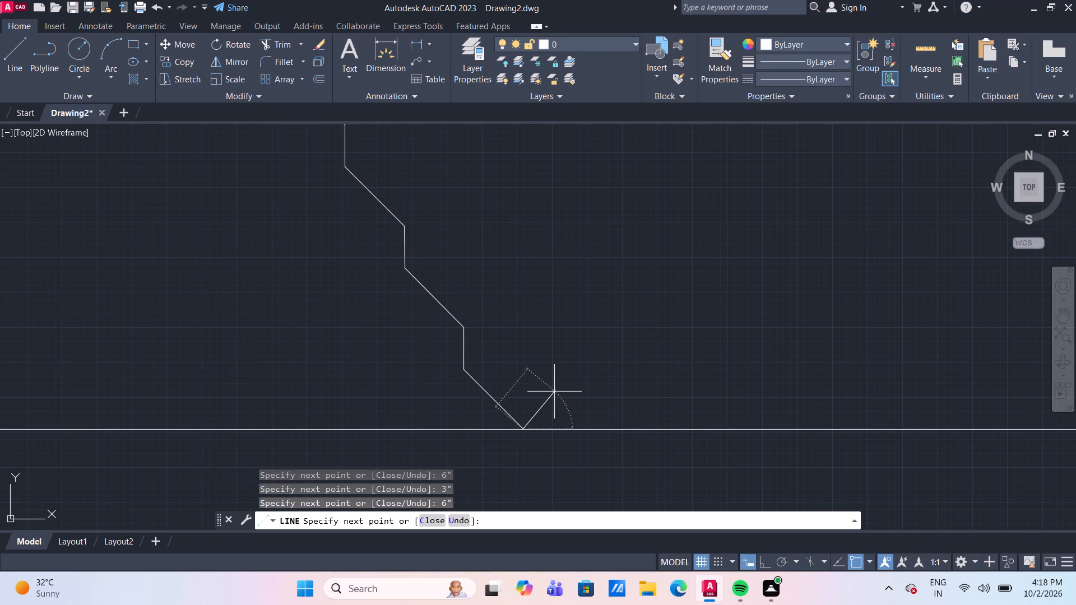
Trim the bottom band's two horizontal lines between the wall edge to the left and the stepped line.
scroll(541, 388, down, 3)
scroll(571, 353, down, 1)
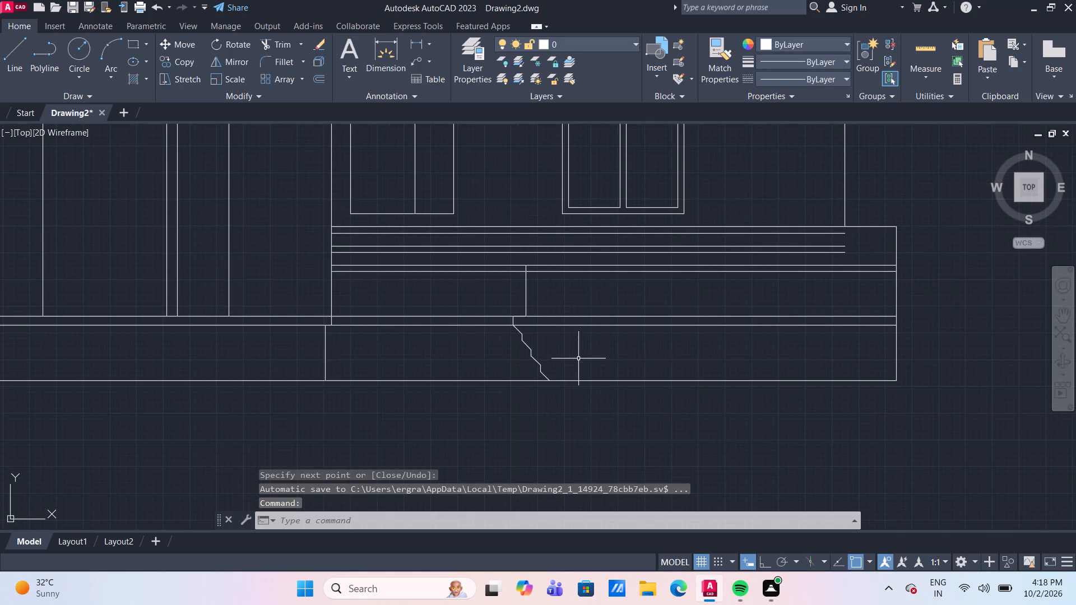
middle_drag(574, 356, 523, 352)
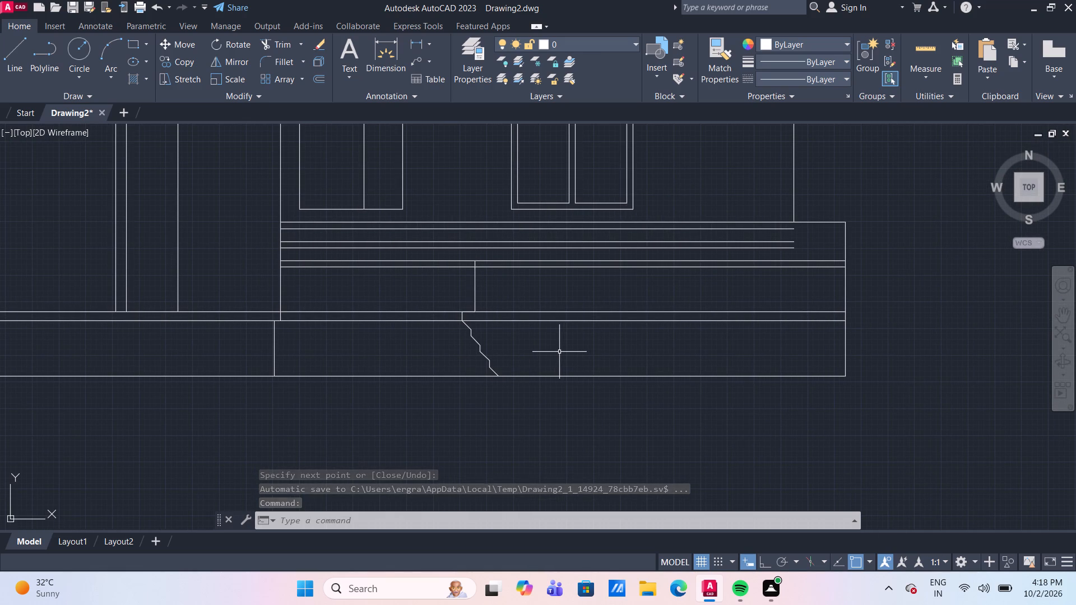
scroll(441, 350, up, 1)
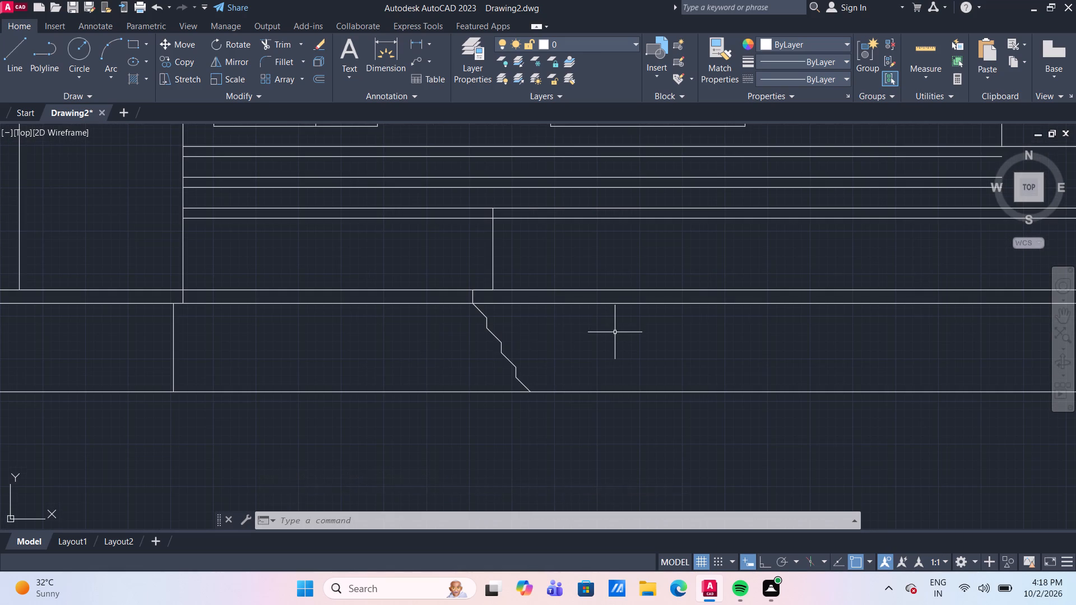
scroll(611, 336, down, 1)
middle_drag(565, 332, 432, 324)
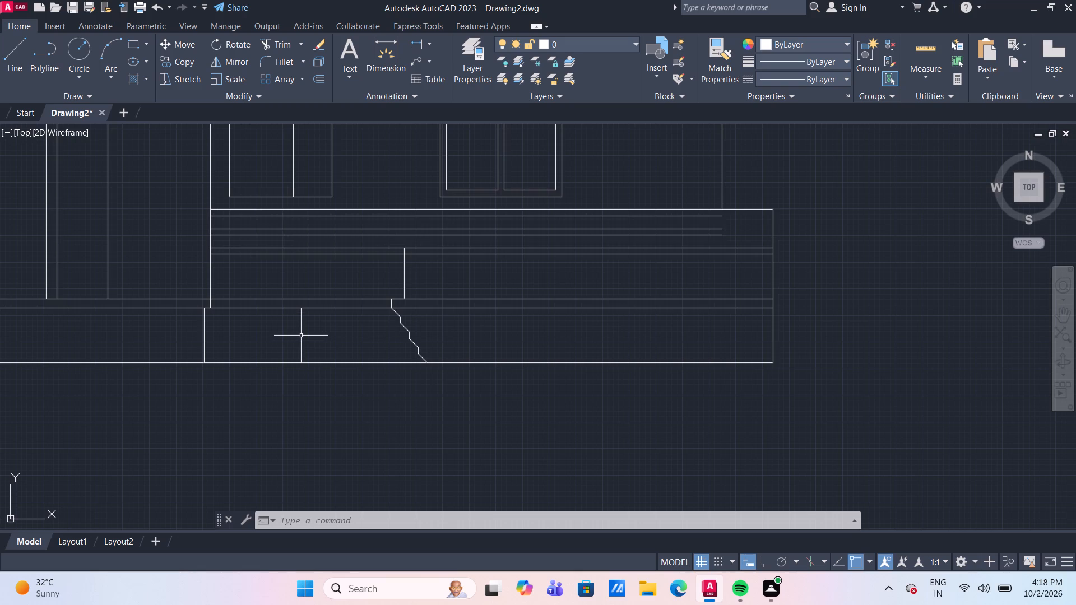
text(tr)
key(Return)
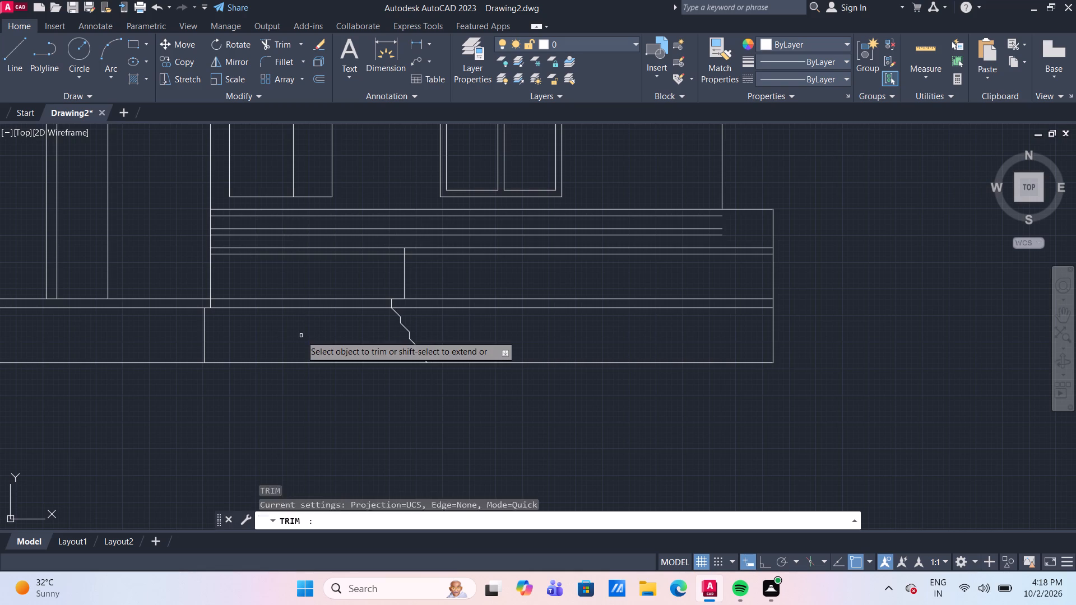
click(301, 336)
click(329, 271)
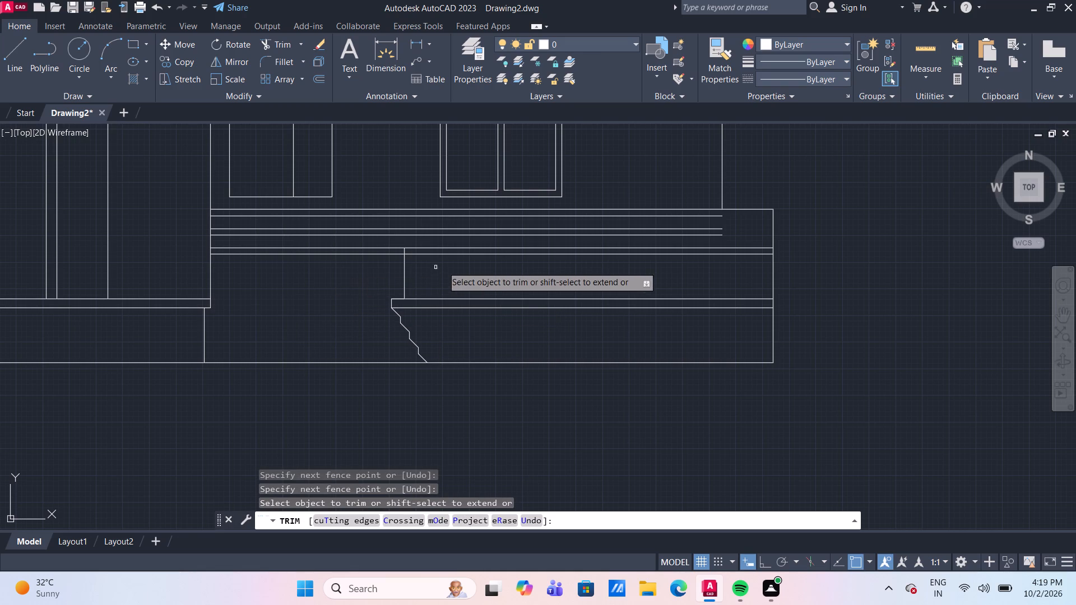
Extend the upper band's three short horizontal lines to the plinth's outer right vertical edge.
middle_drag(476, 270, 430, 296)
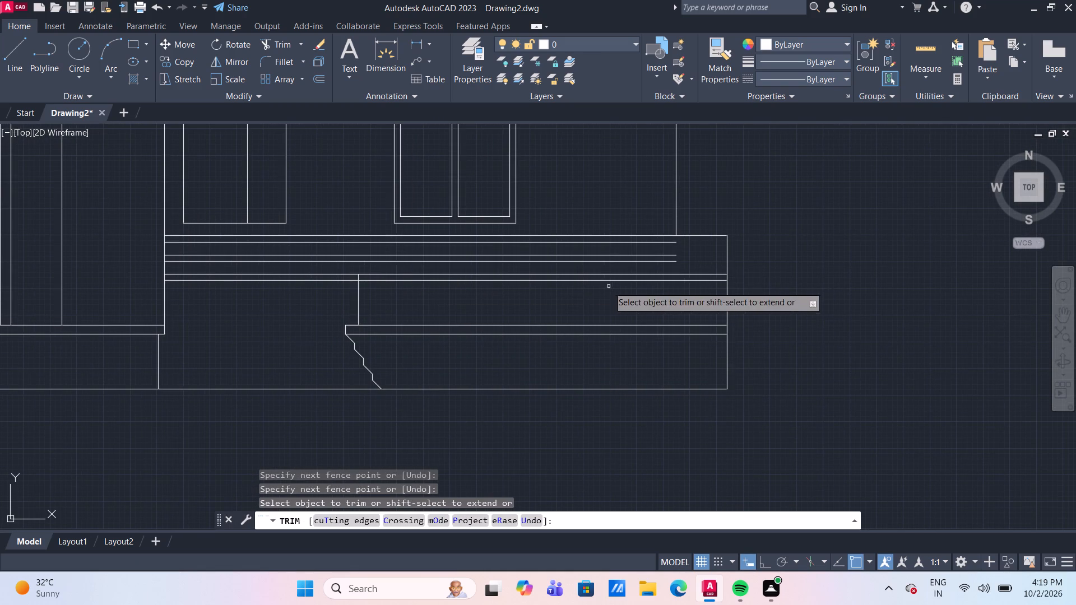
shift+click(666, 269)
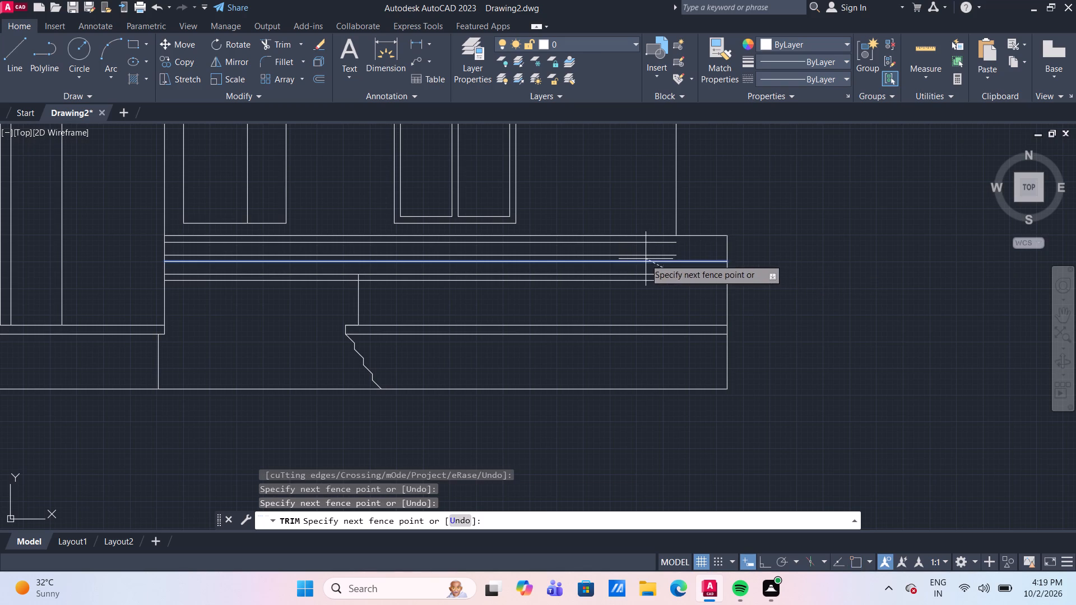
shift+click(603, 237)
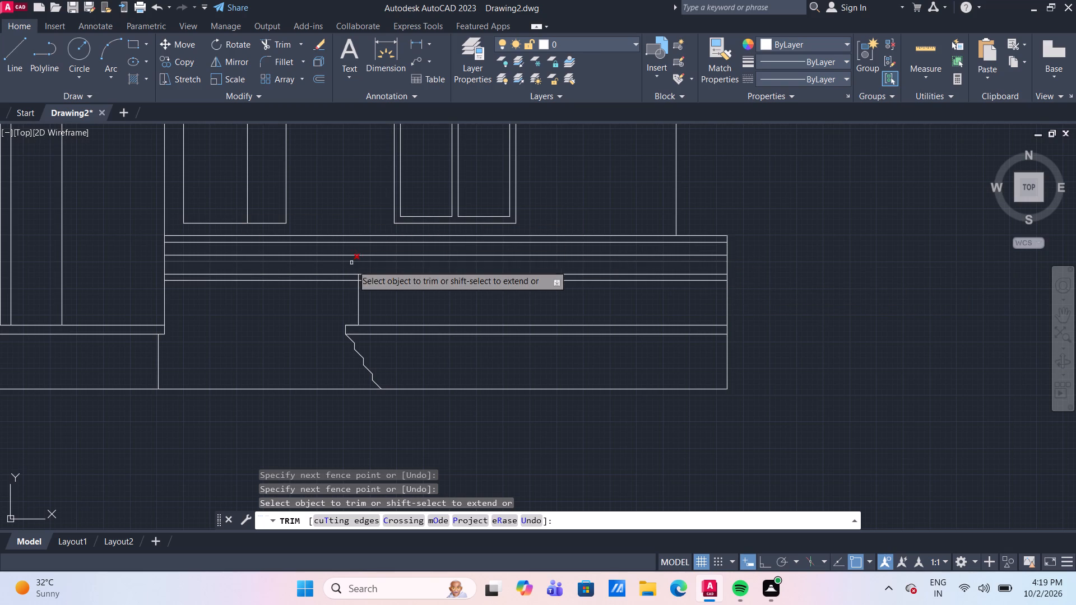
scroll(363, 276, up, 2)
scroll(348, 280, down, 2)
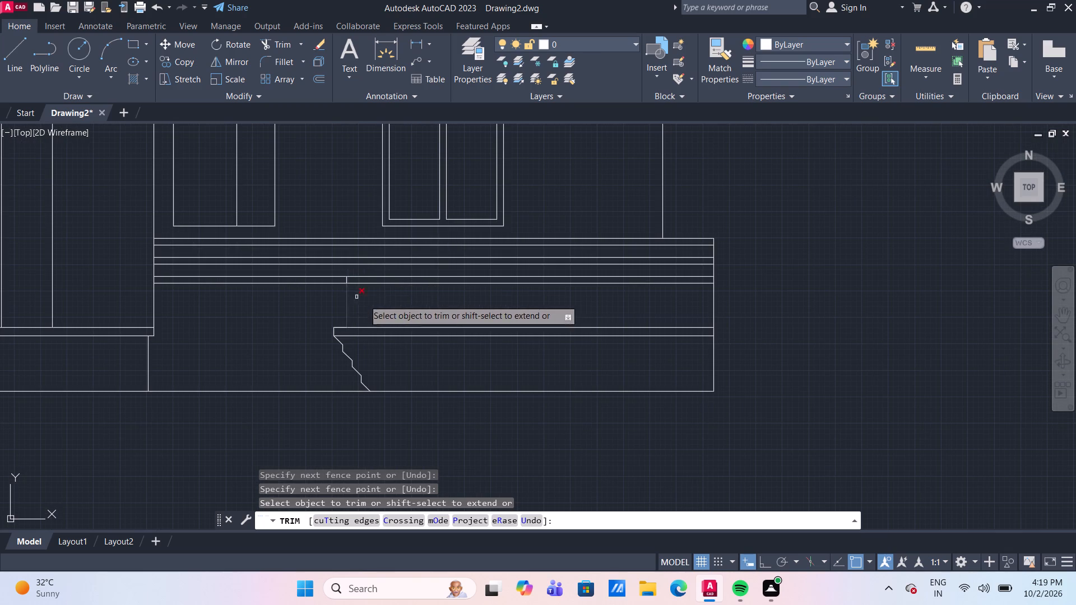
key(Escape)
Draw a sloped line about 2'-3" long from the right wall's base to the upper band's fourth line at the outer vertical edge.
key(l)
key(Return)
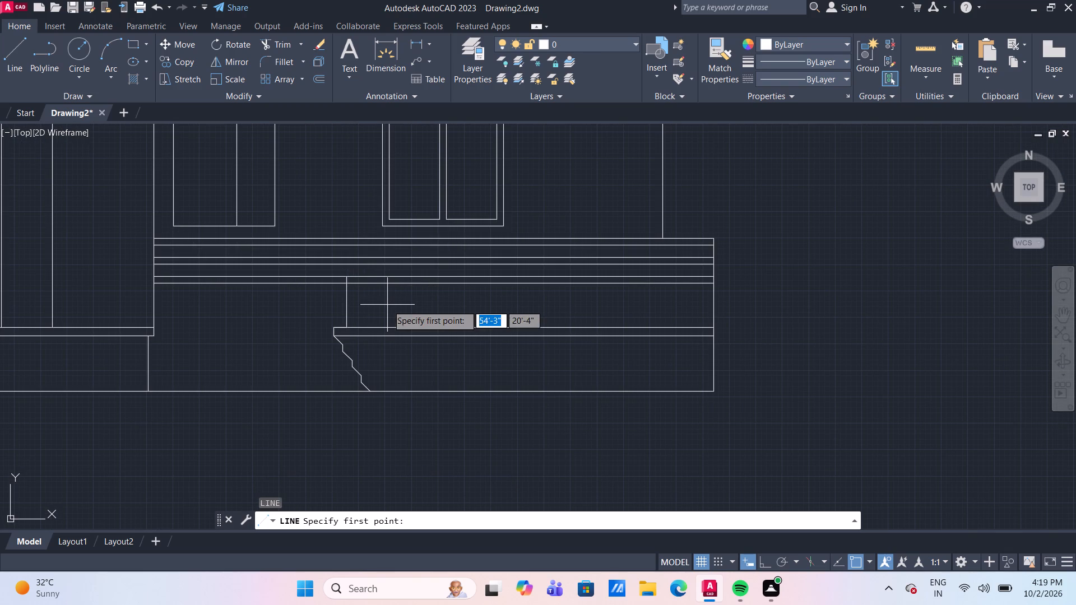
scroll(642, 241, up, 2)
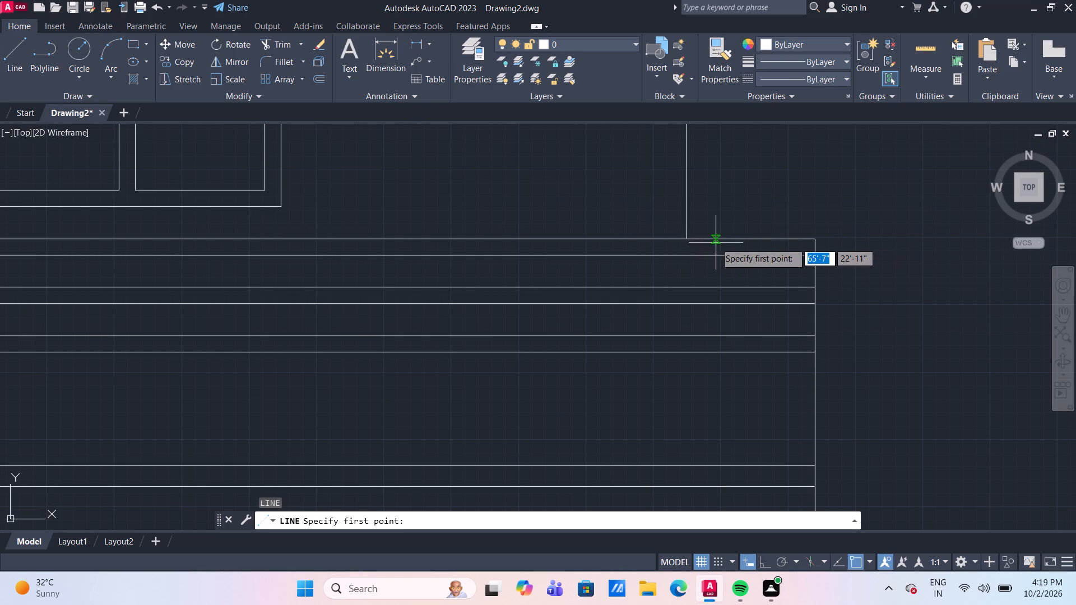
click(688, 239)
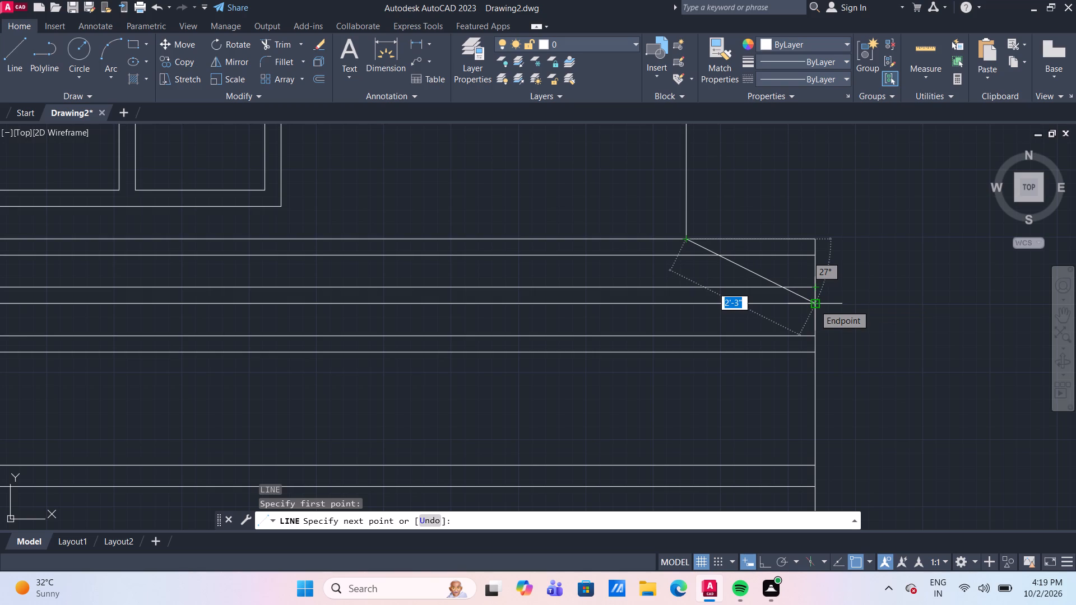
click(814, 305)
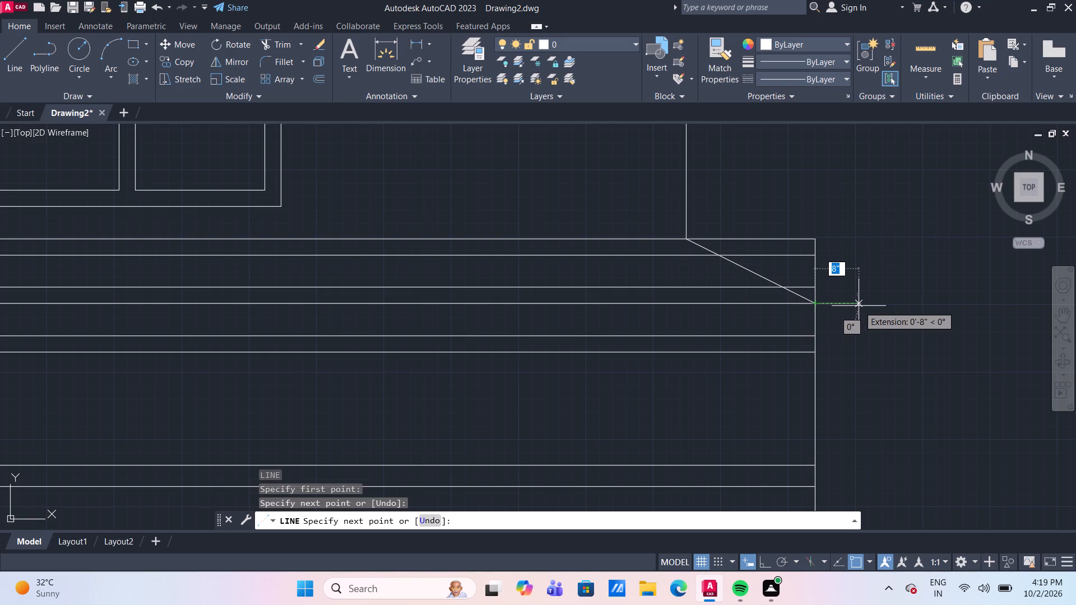
key(Return)
Offset the sloped line 3" to its lower side.
scroll(859, 306, down, 2)
middle_drag(870, 296, 640, 317)
scroll(619, 339, up, 1)
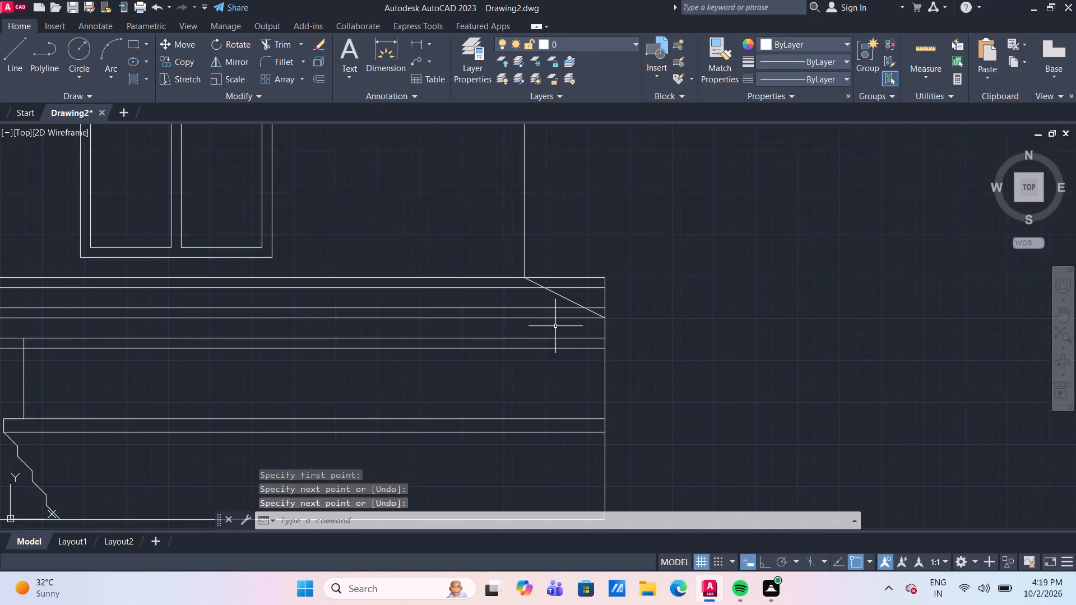
scroll(550, 324, up, 1)
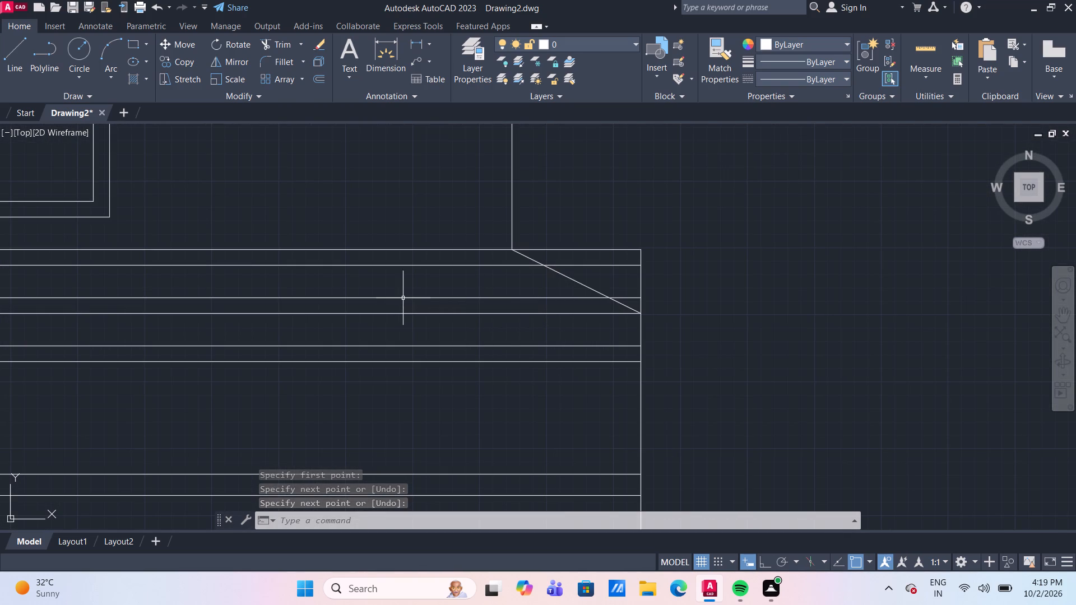
key(o)
key(Return)
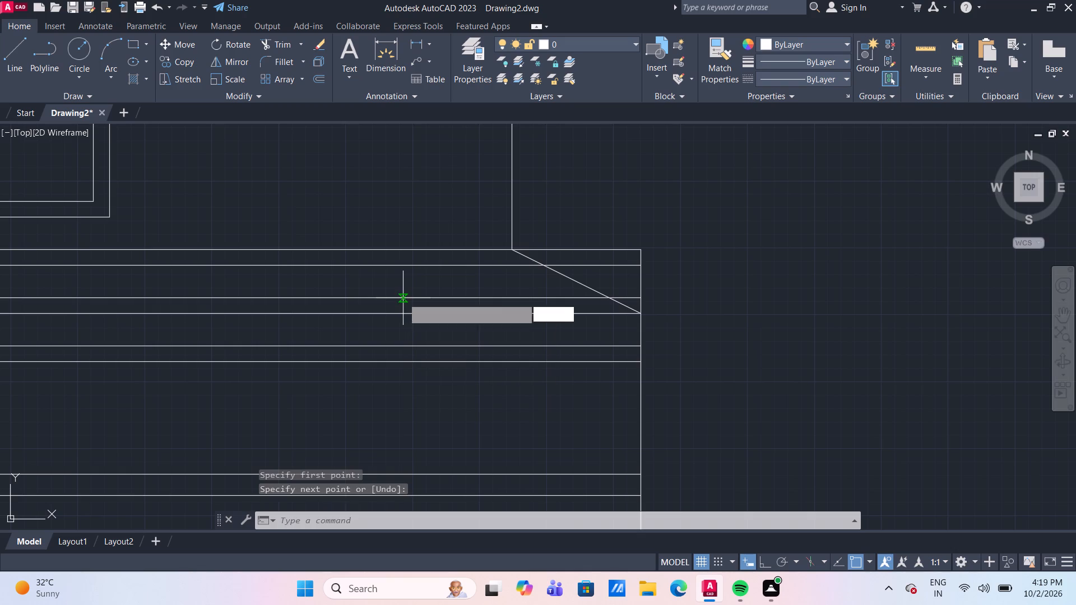
key(Return)
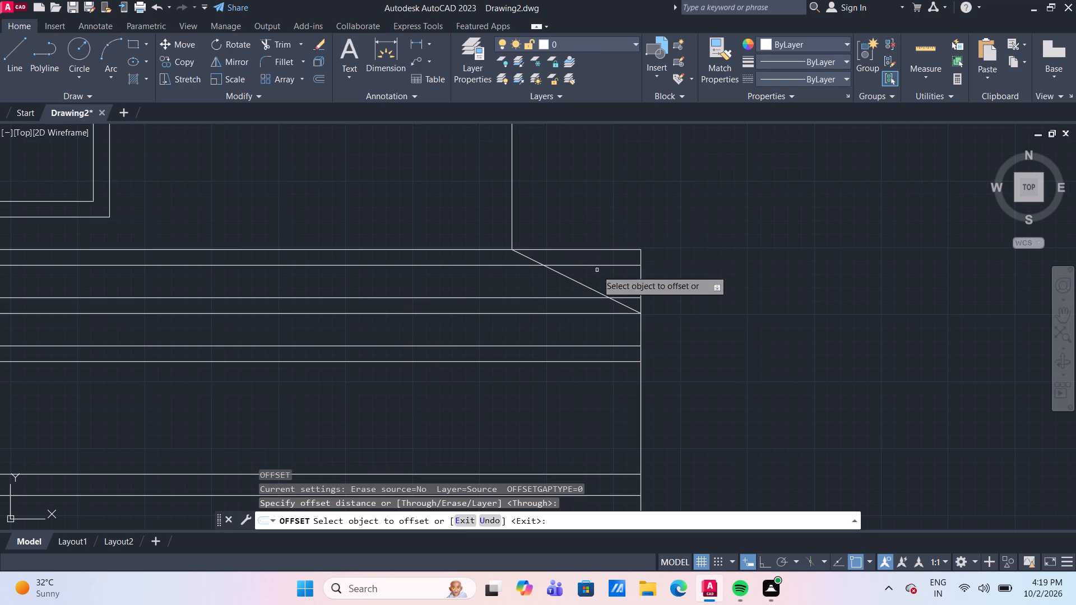
click(581, 283)
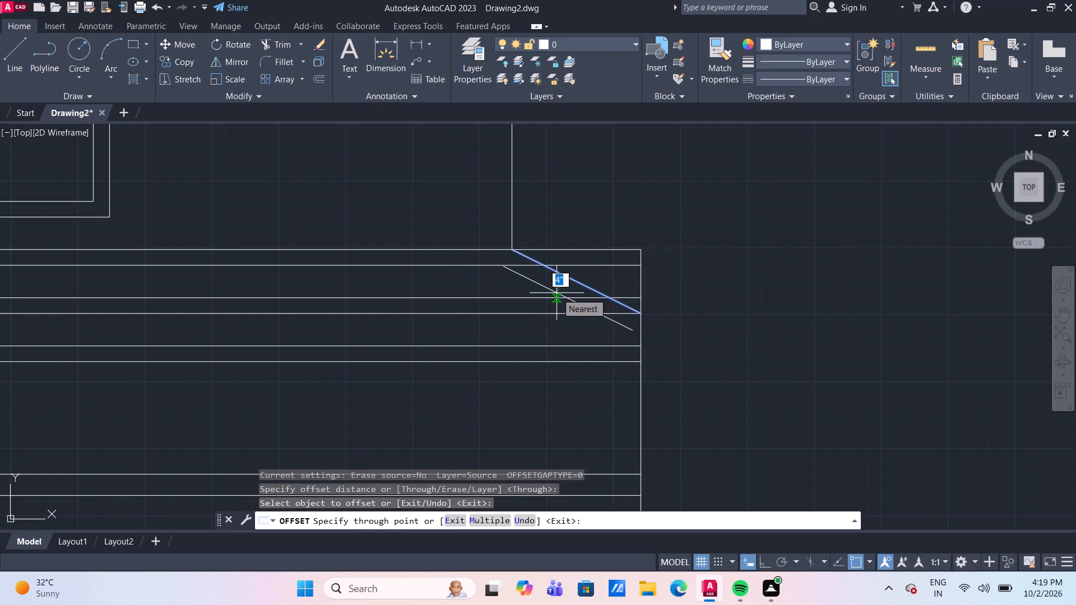
text(3")
key(Return)
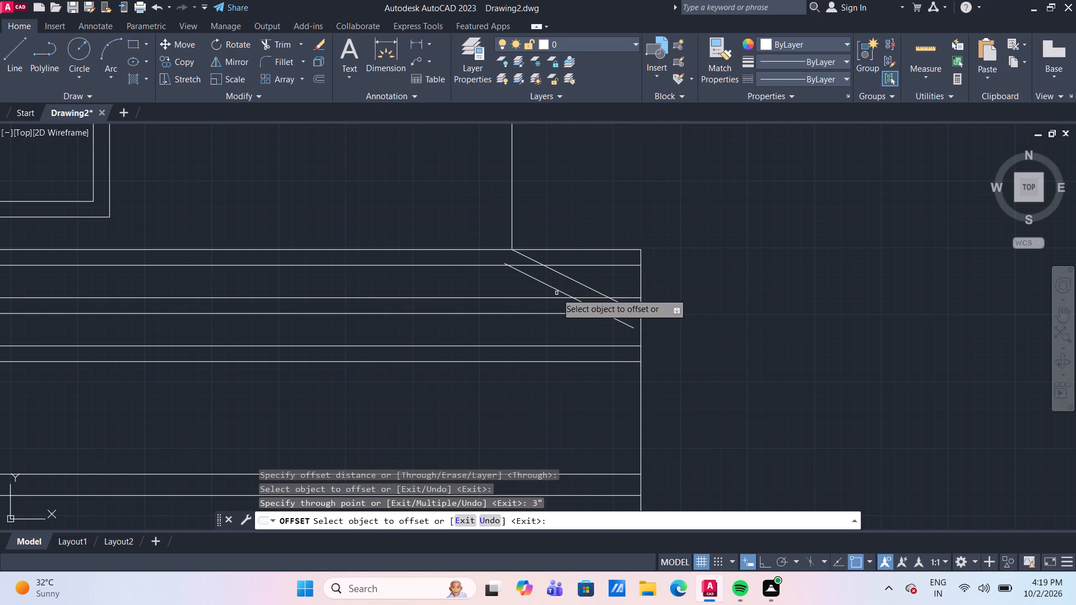
key(Escape)
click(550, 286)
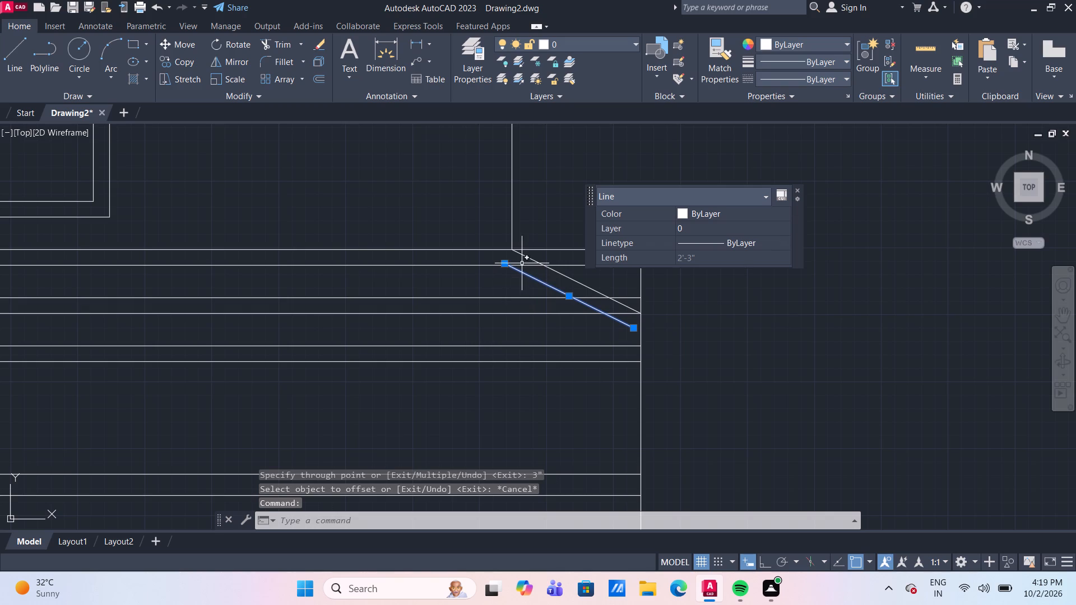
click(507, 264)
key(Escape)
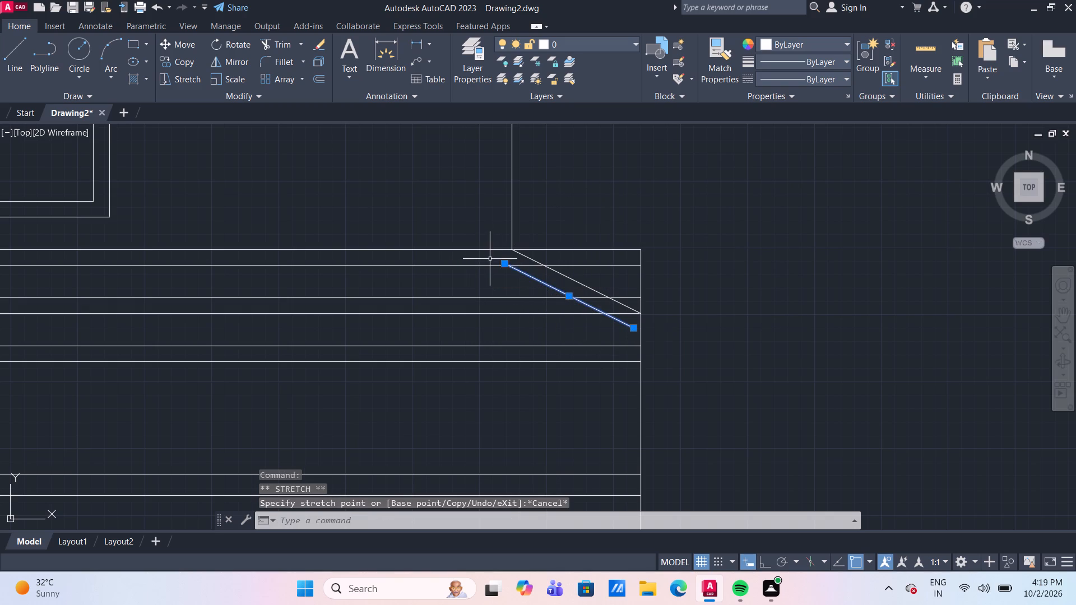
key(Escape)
Extend the upper end of the offset sloped line to the upper band's top line.
key(t)
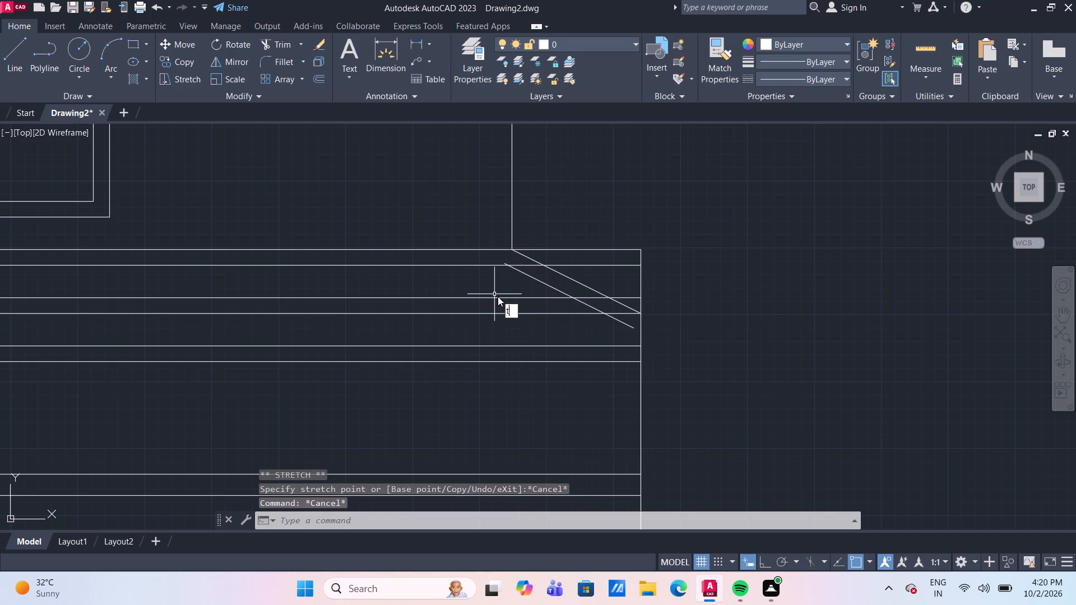
key(r)
key(Return)
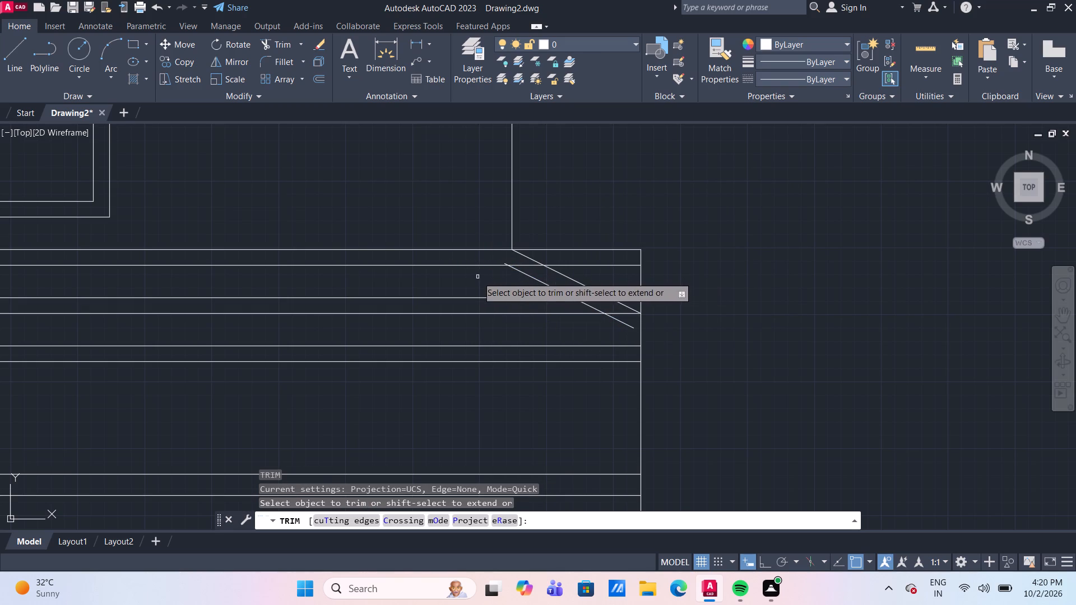
shift+click(521, 275)
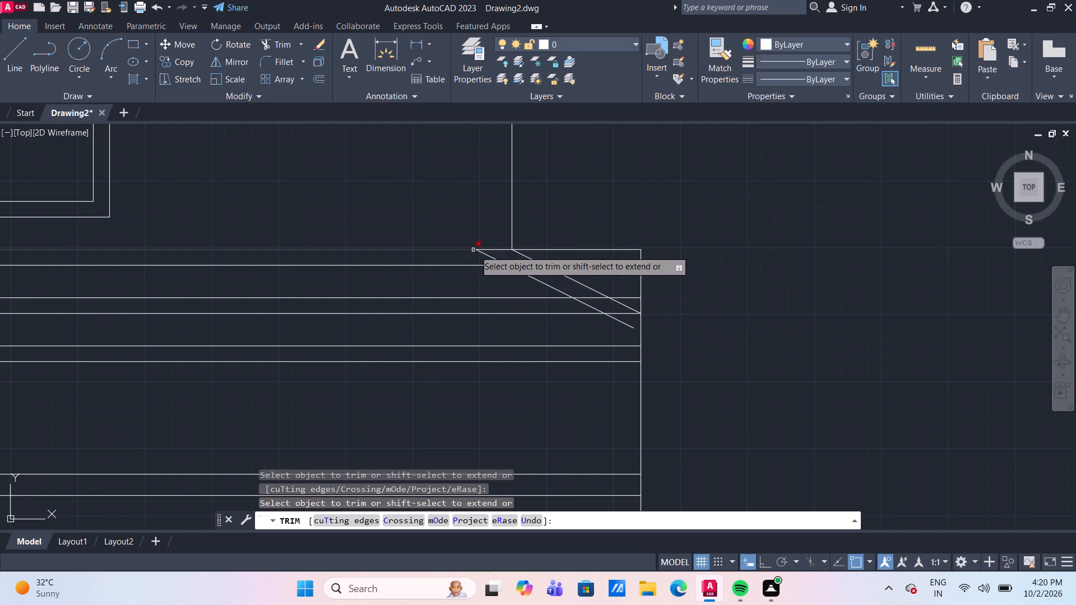
Trim the upper band's top three lines and the outer vertical edge where they project beyond the outer sloped line.
scroll(552, 259, up, 1)
click(591, 225)
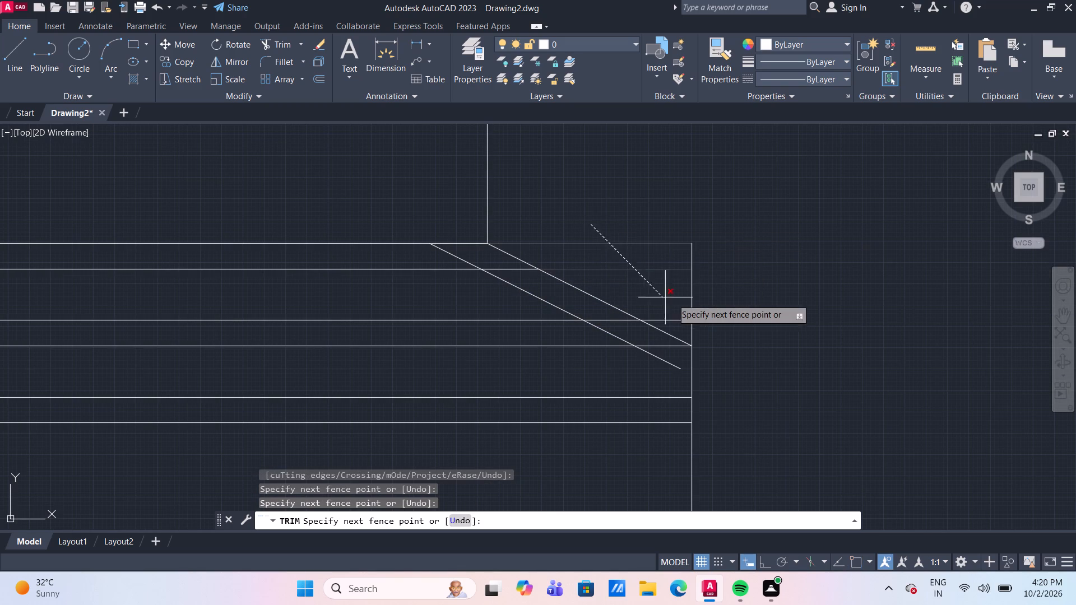
click(708, 310)
click(692, 328)
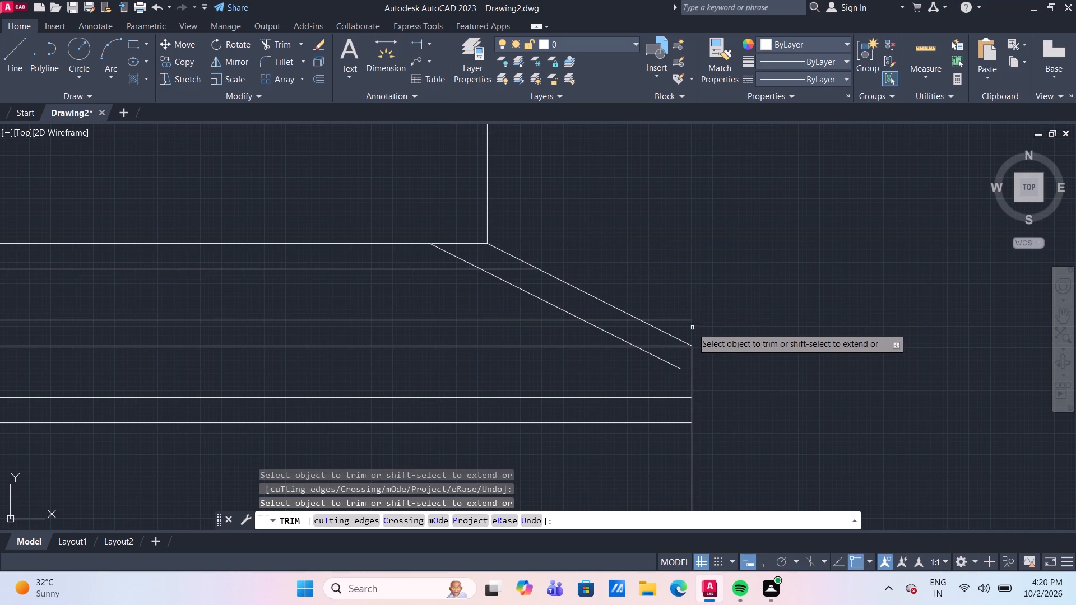
click(658, 323)
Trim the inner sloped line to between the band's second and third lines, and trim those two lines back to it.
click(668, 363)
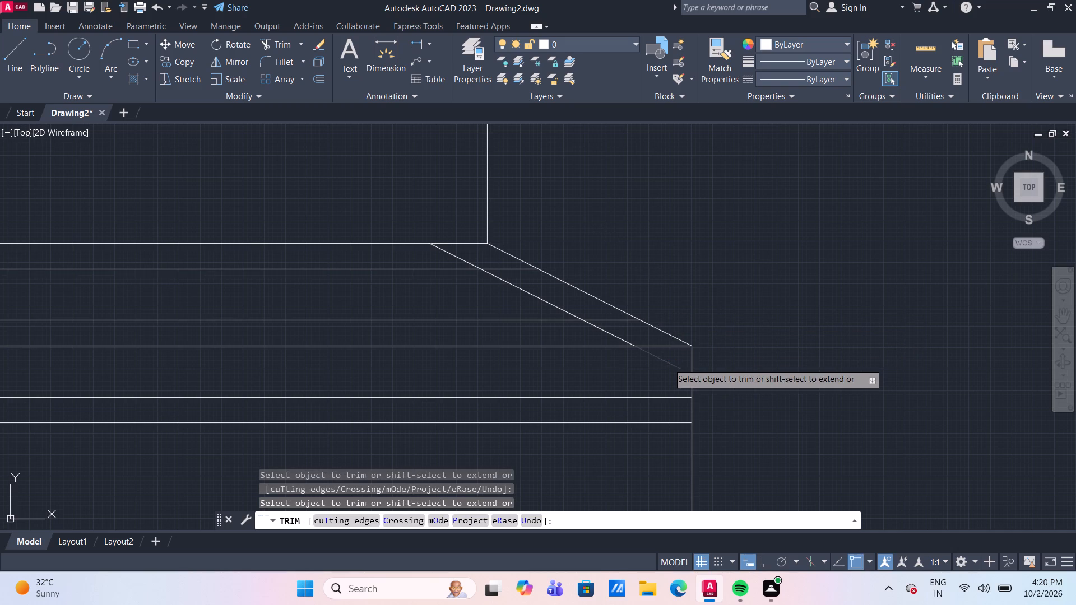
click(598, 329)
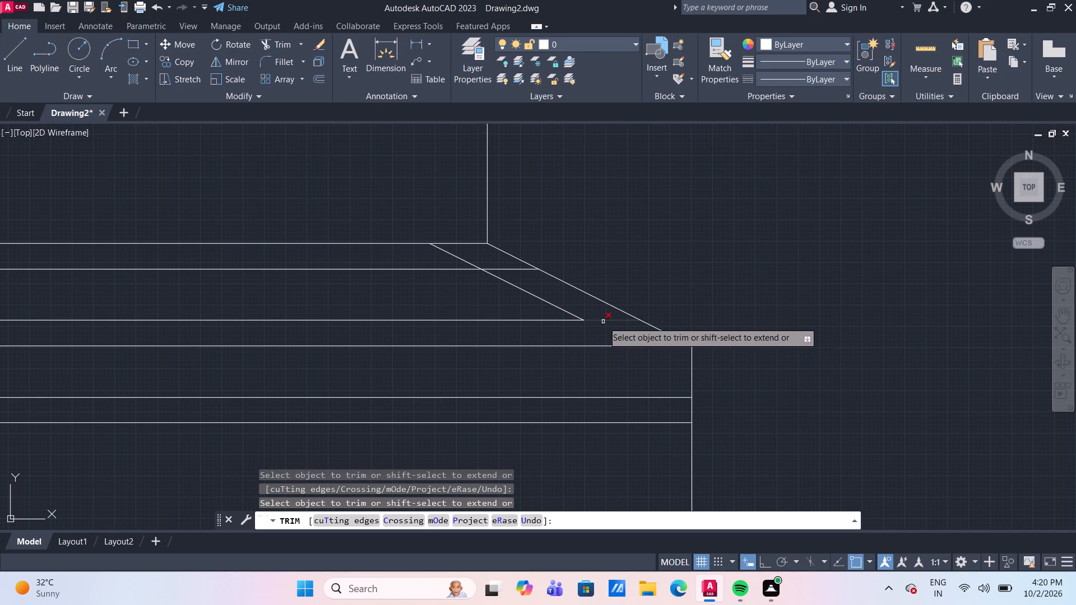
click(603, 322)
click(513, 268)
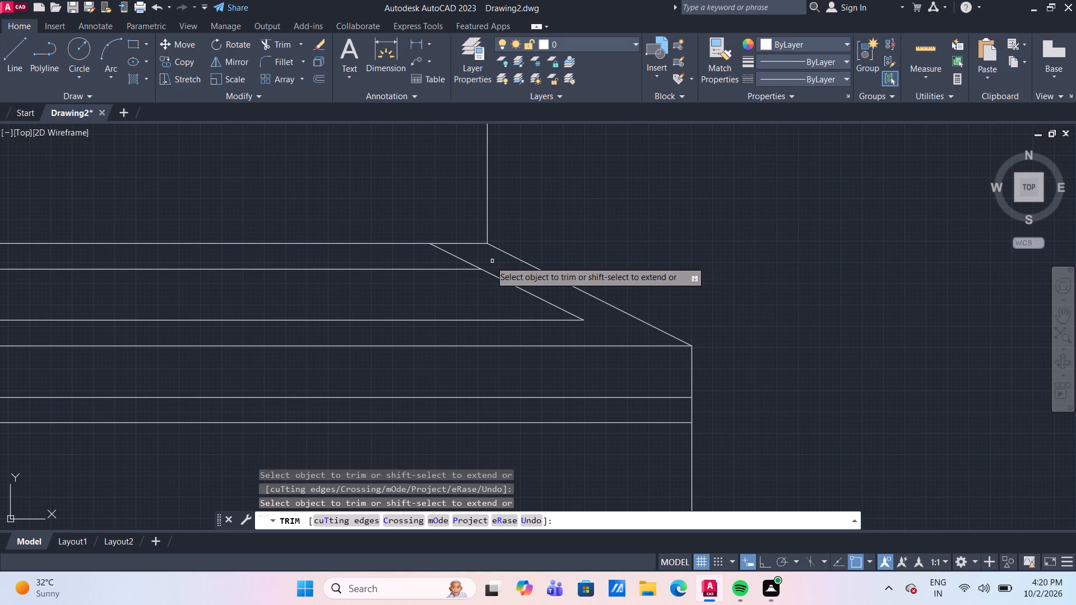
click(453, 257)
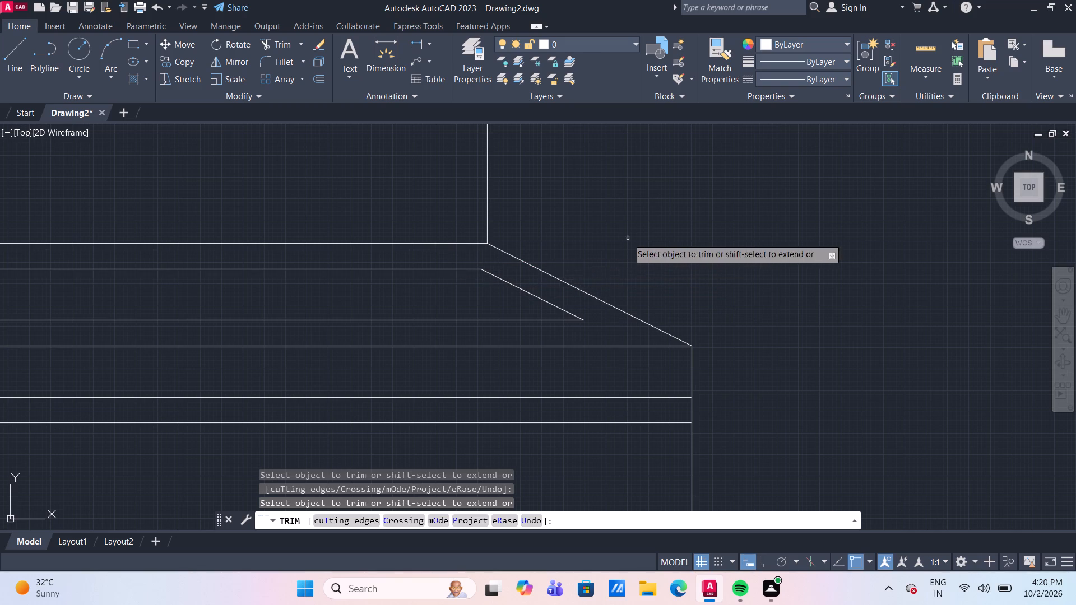
Extend the upper band's second and third horizontal lines to the outer sloped line.
scroll(628, 238, down, 4)
scroll(769, 280, down, 1)
scroll(759, 297, up, 1)
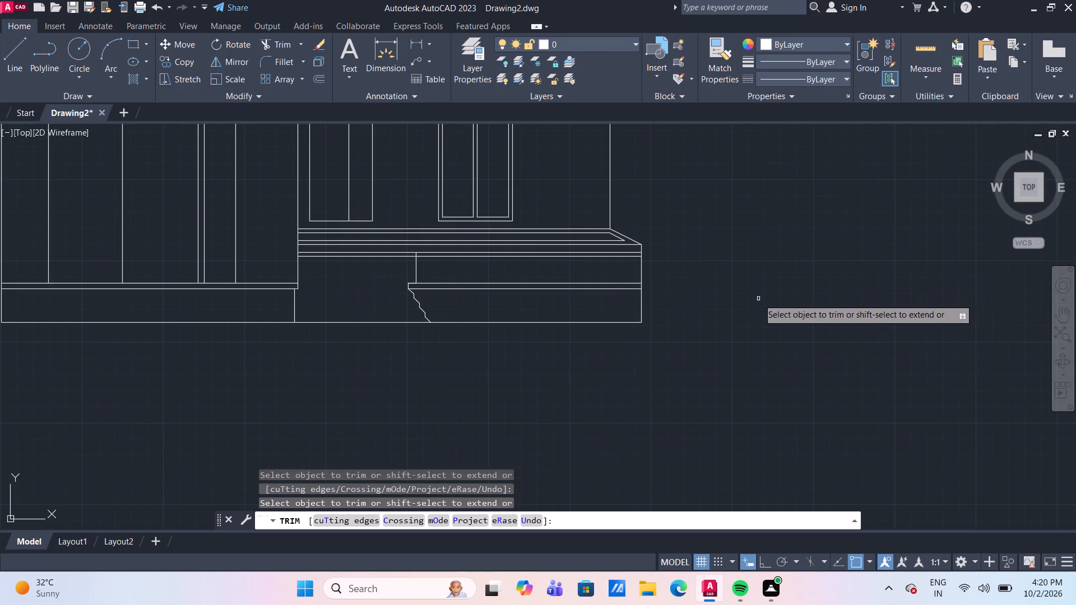
middle_click(758, 299)
scroll(757, 304, down, 3)
middle_drag(765, 292, 670, 301)
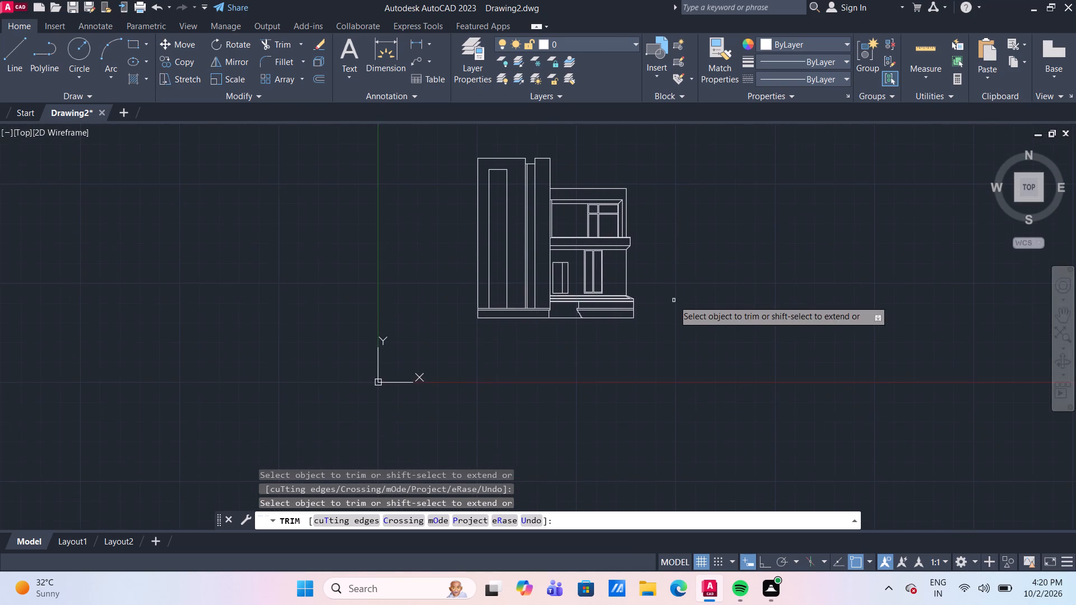
scroll(663, 298, up, 2)
scroll(562, 299, up, 2)
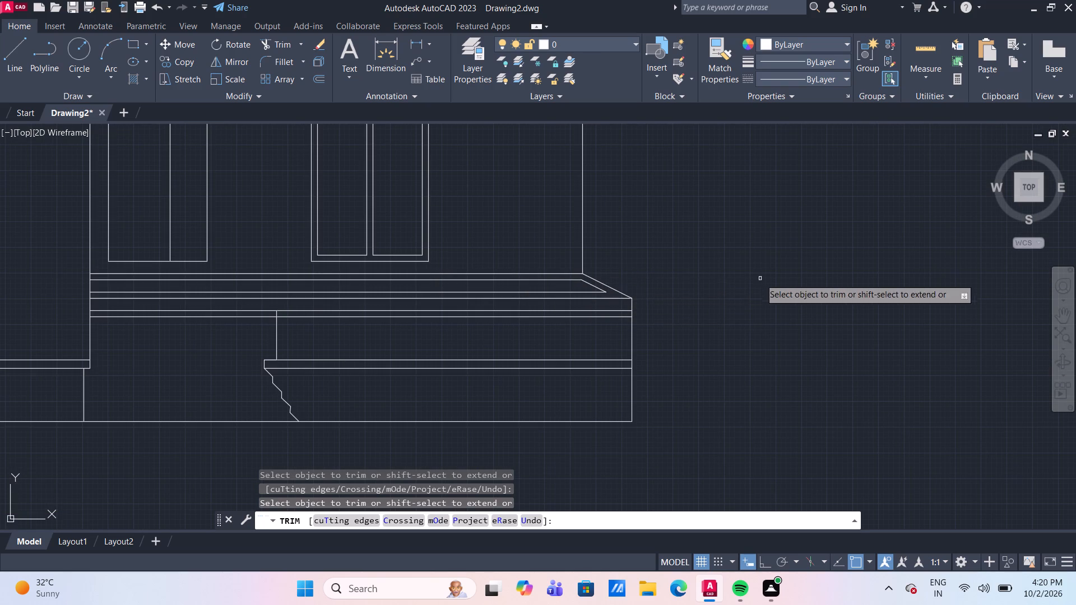
scroll(592, 297, up, 2)
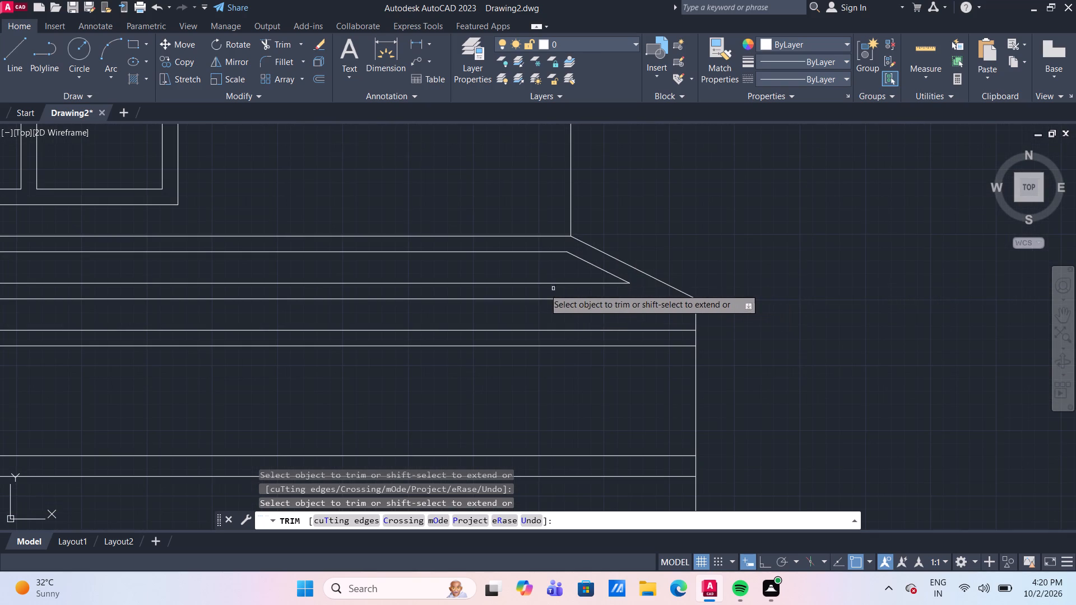
shift+click(554, 253)
shift+click(604, 283)
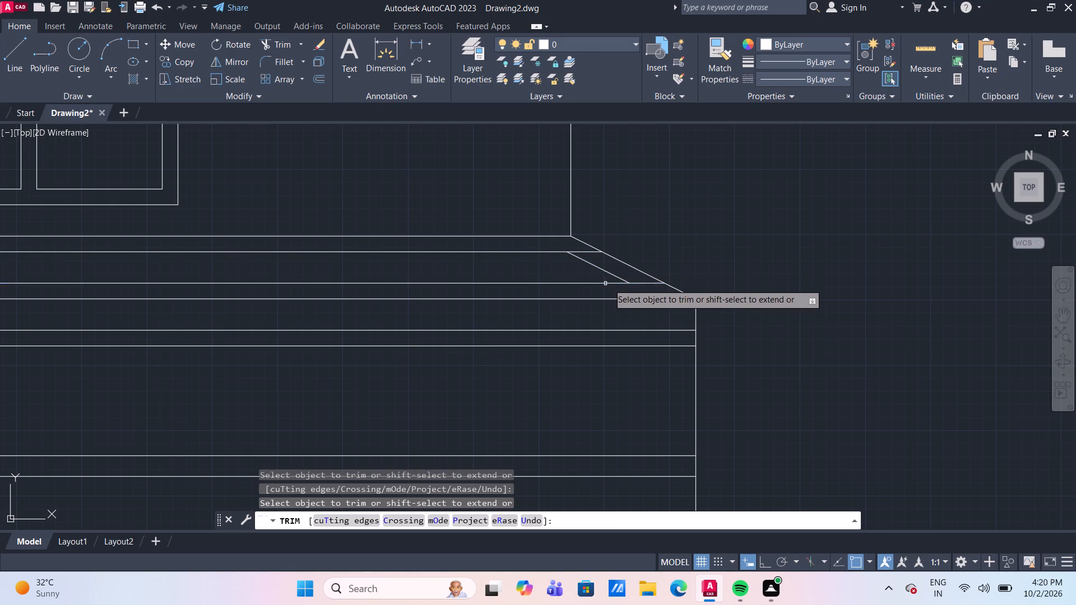
Remove the inner sloped line from the right end of the upper band.
scroll(738, 261, down, 3)
middle_drag(795, 334, 688, 328)
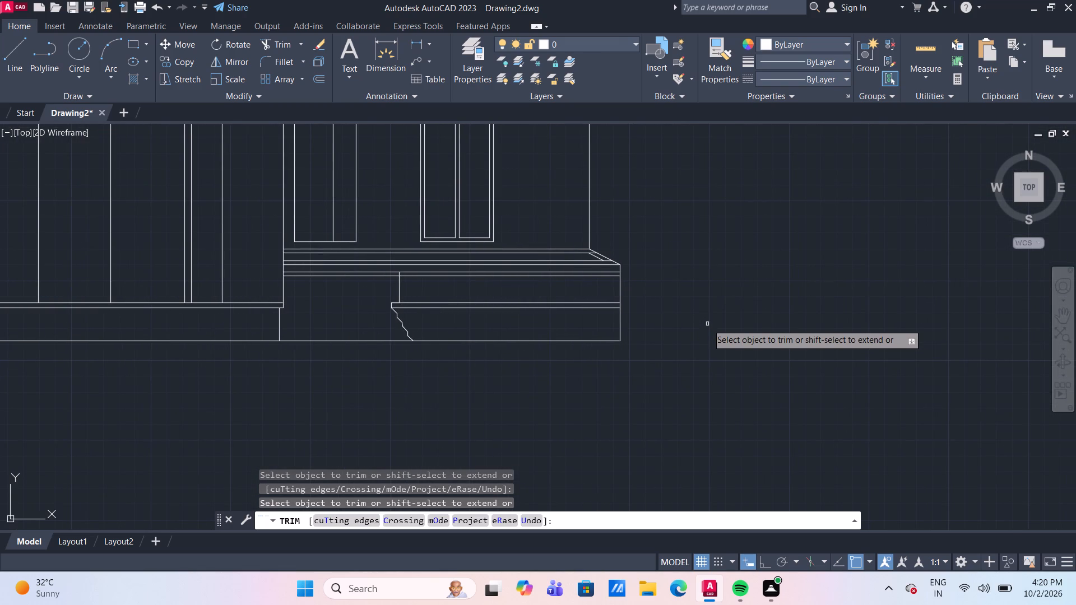
scroll(643, 259, up, 3)
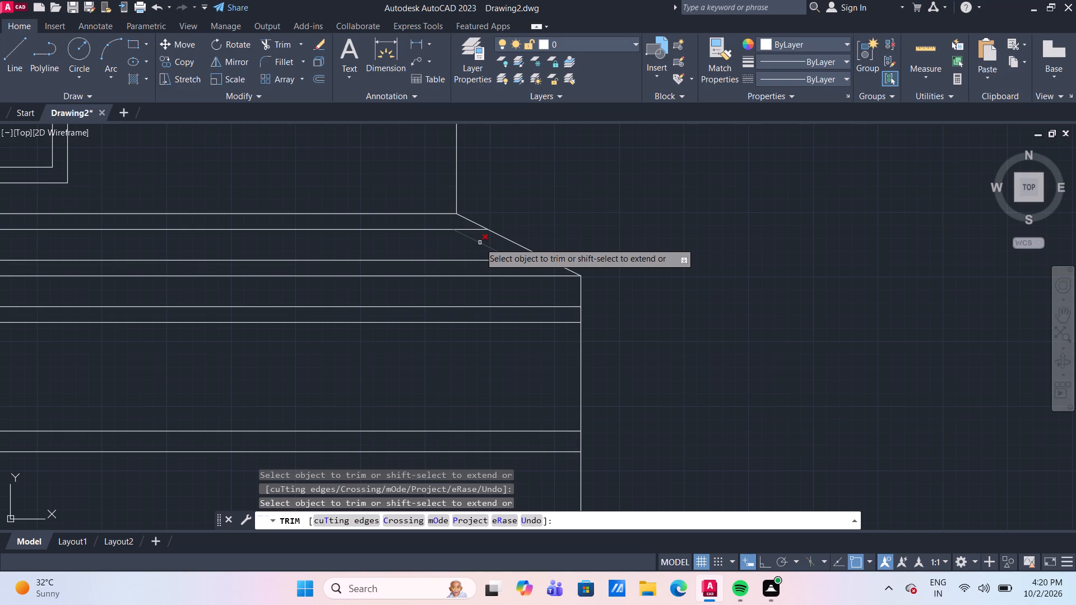
click(480, 243)
scroll(635, 217, down, 3)
middle_drag(702, 295, 668, 308)
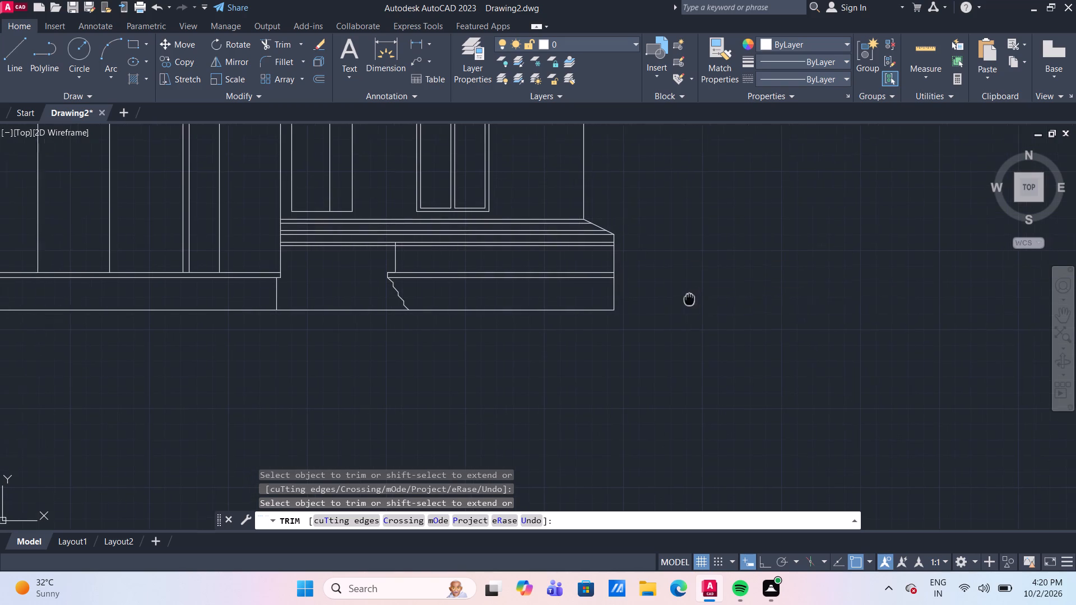
middle_drag(668, 308, 655, 310)
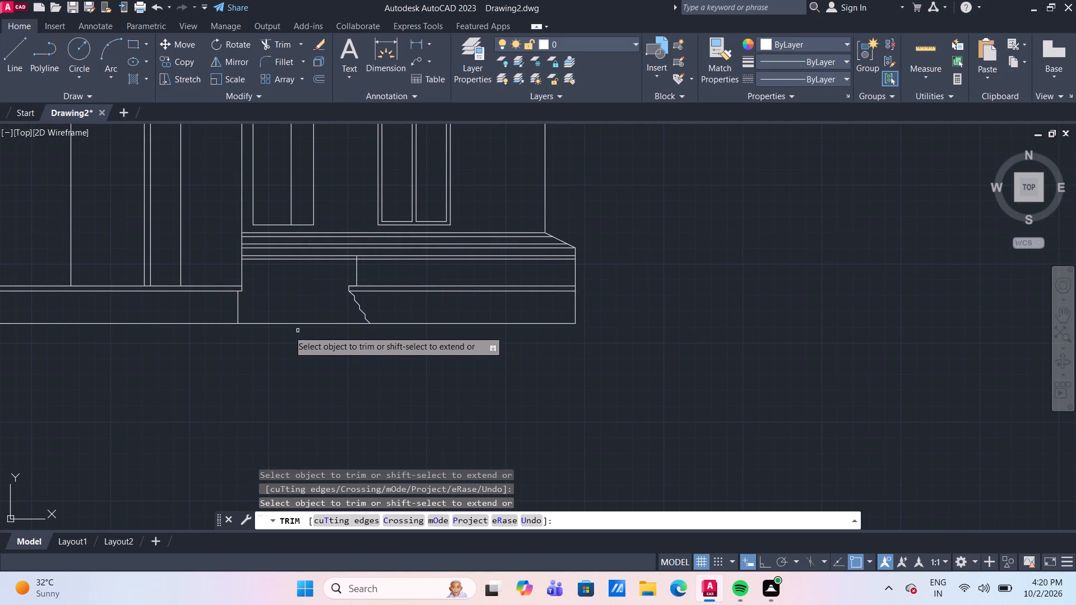
scroll(277, 309, up, 2)
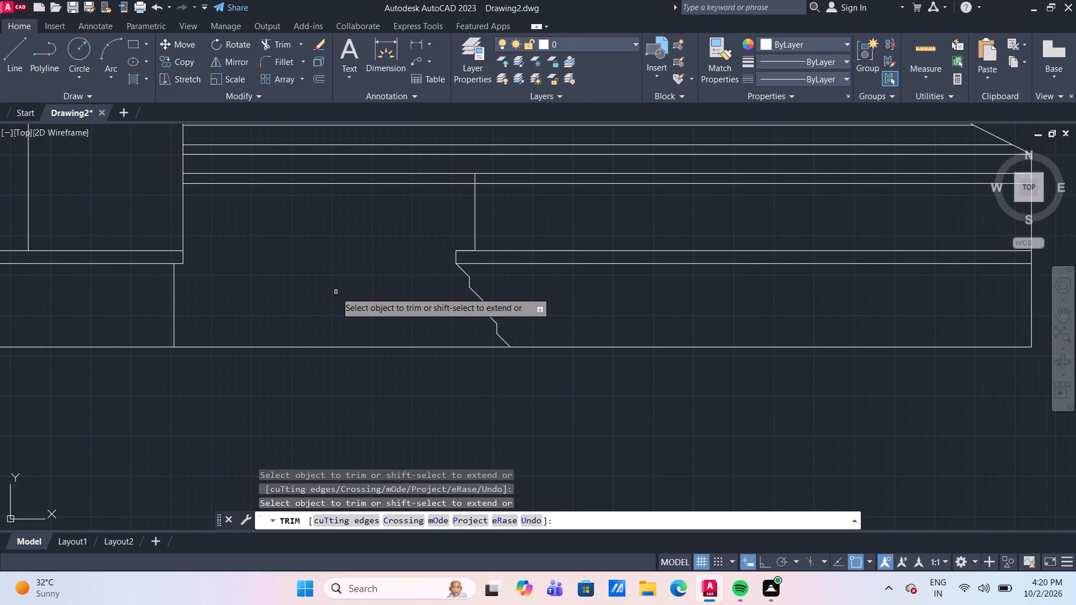
key(Escape)
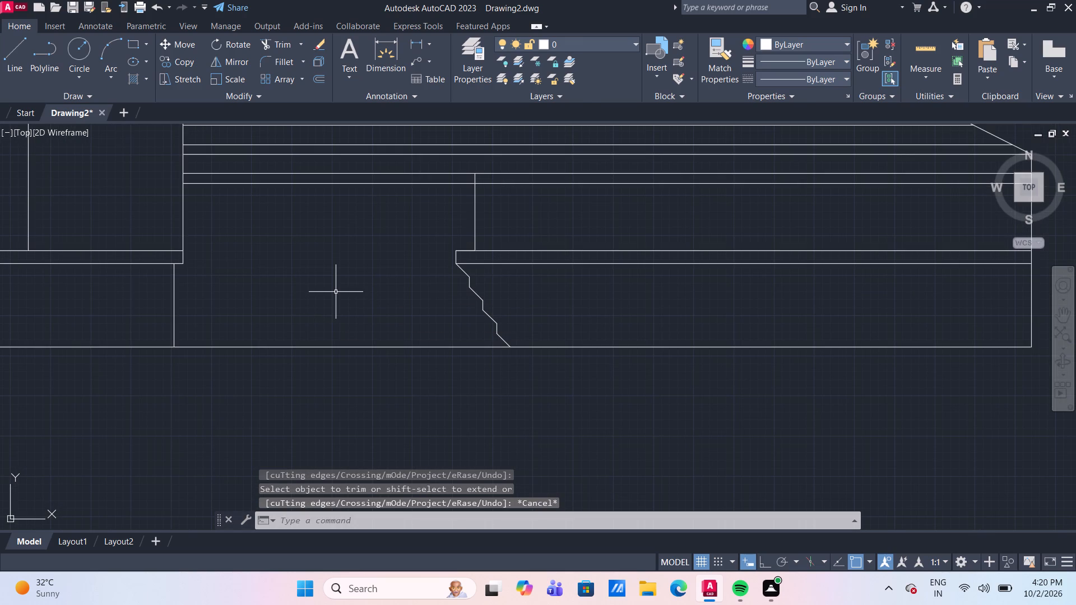
Offset the upper band's lowest line 6" downward, and offset the resulting line another 3" downward.
key(l)
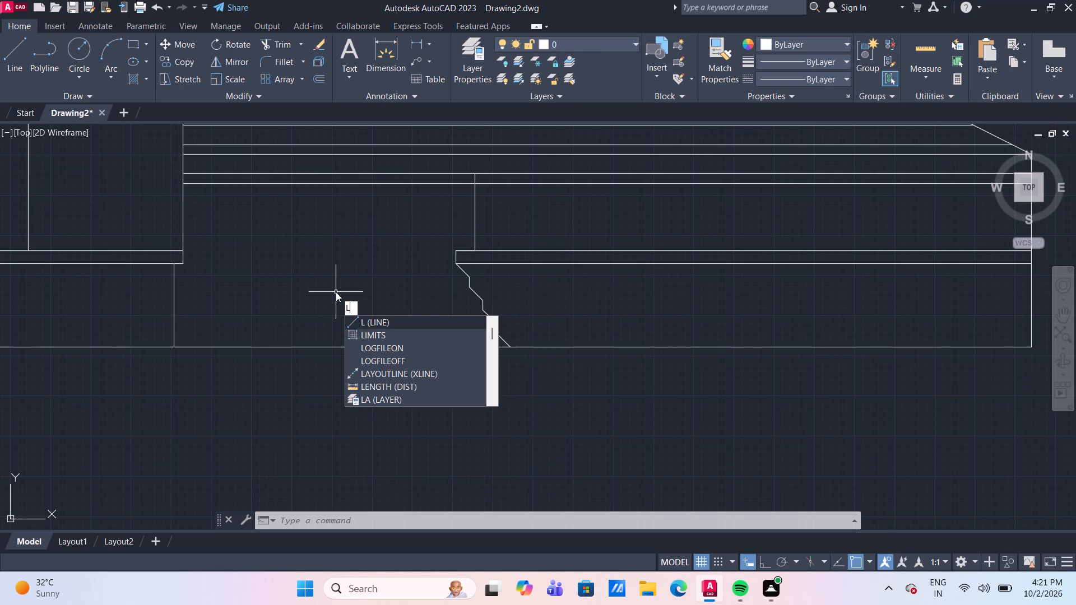
key(Escape)
key(o)
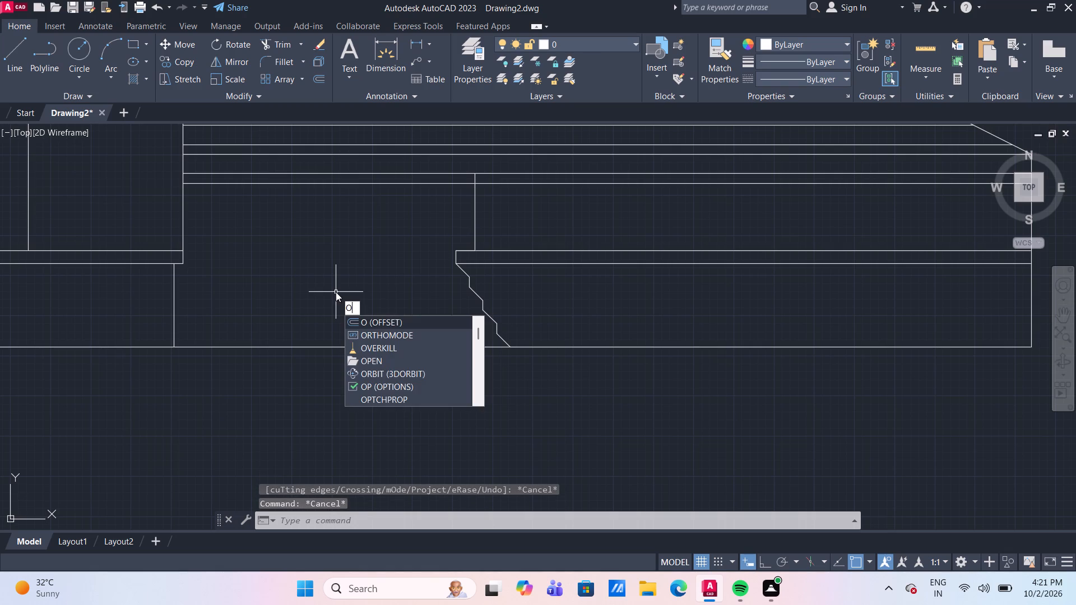
key(Return)
key(Return)
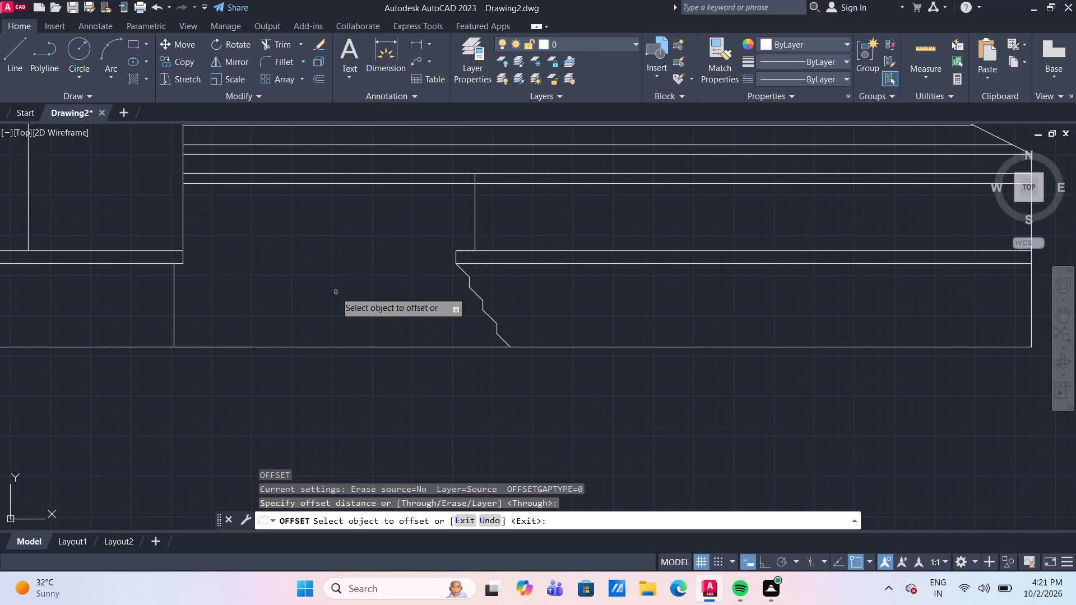
click(322, 183)
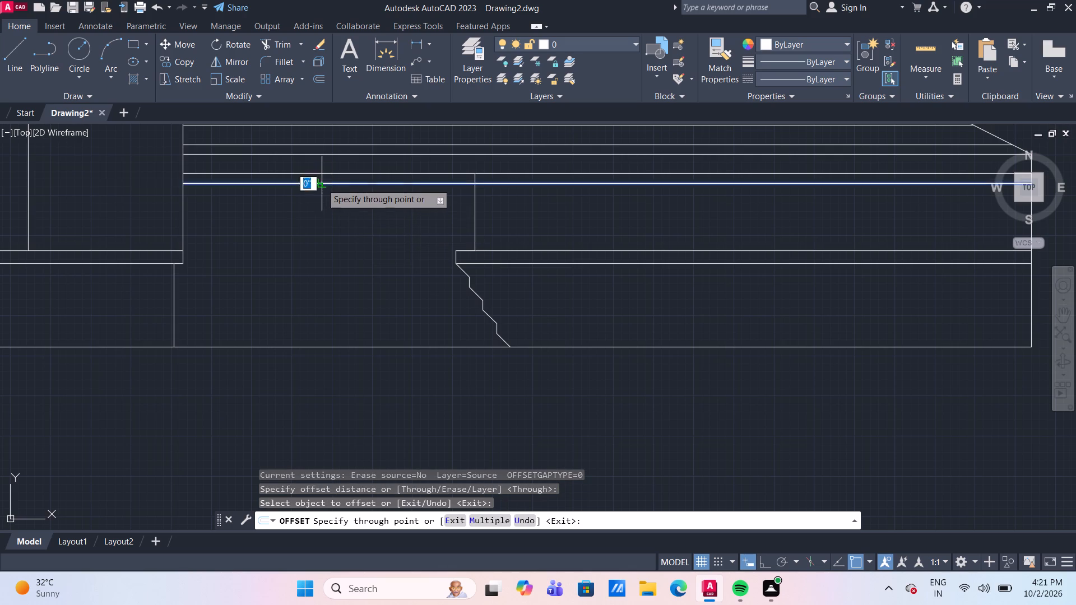
text(6")
key(Return)
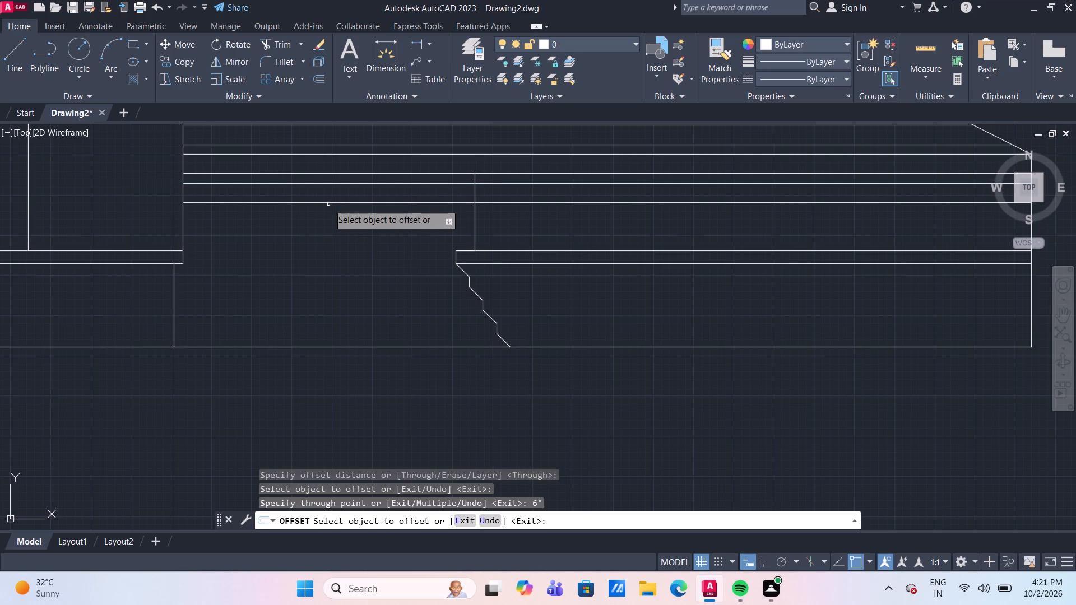
click(328, 204)
text(3")
key(Return)
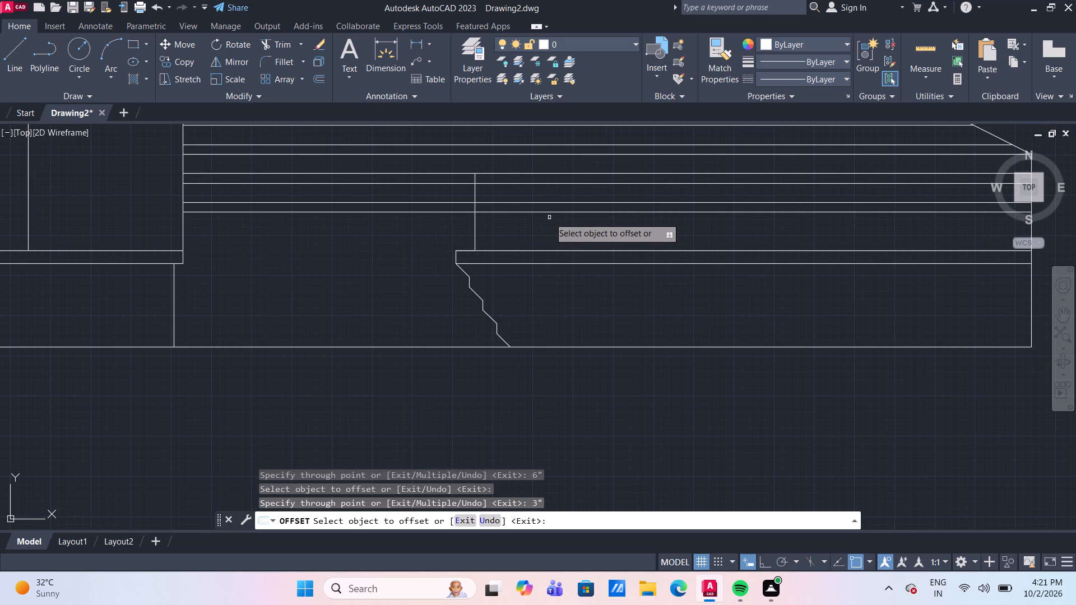
key(Escape)
Trim the two new lines and the upper band's two lowest lines on the right side of the short vertical line above the plinth.
text(tr)
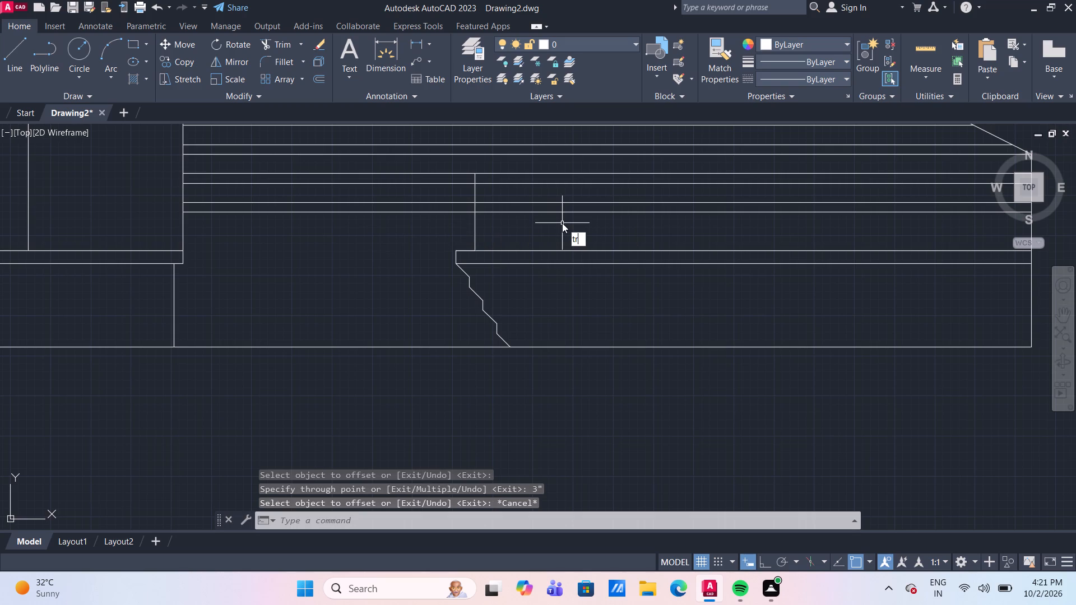
key(Return)
click(562, 223)
click(529, 199)
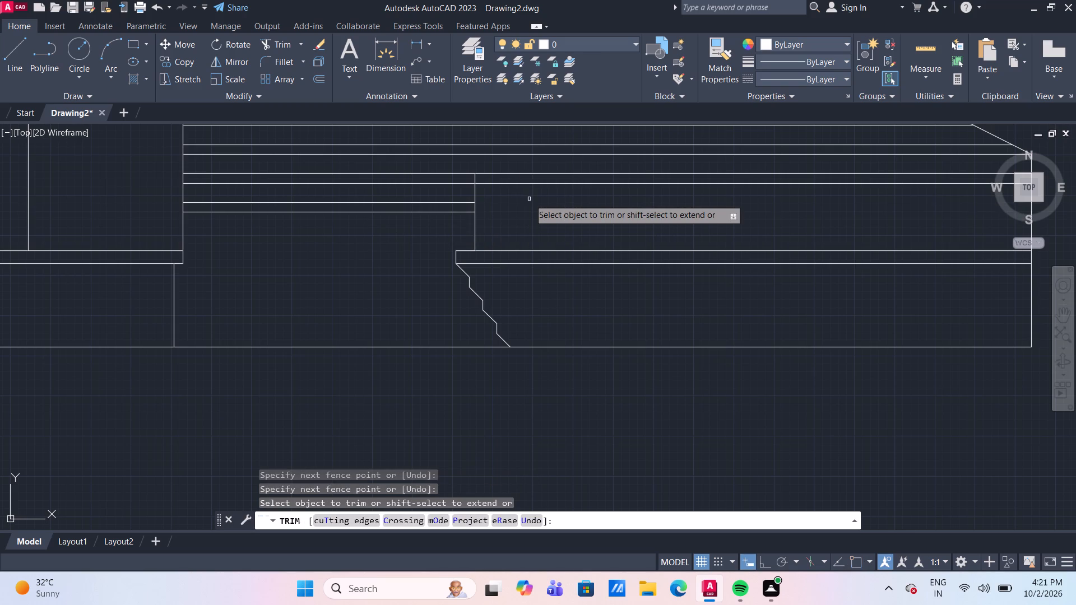
scroll(541, 199, down, 1)
middle_drag(542, 199, 488, 209)
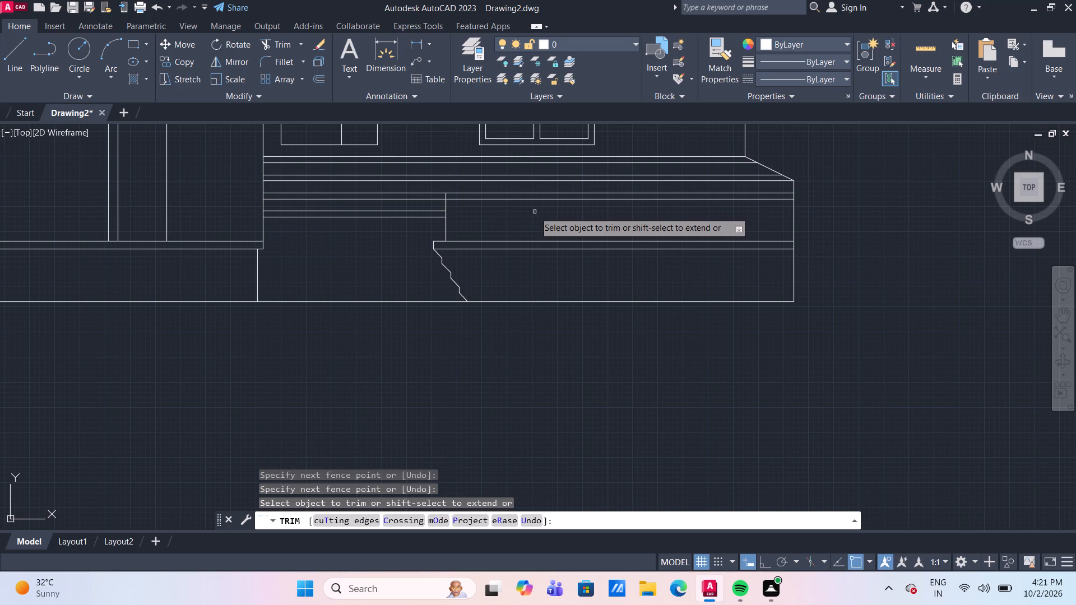
click(535, 212)
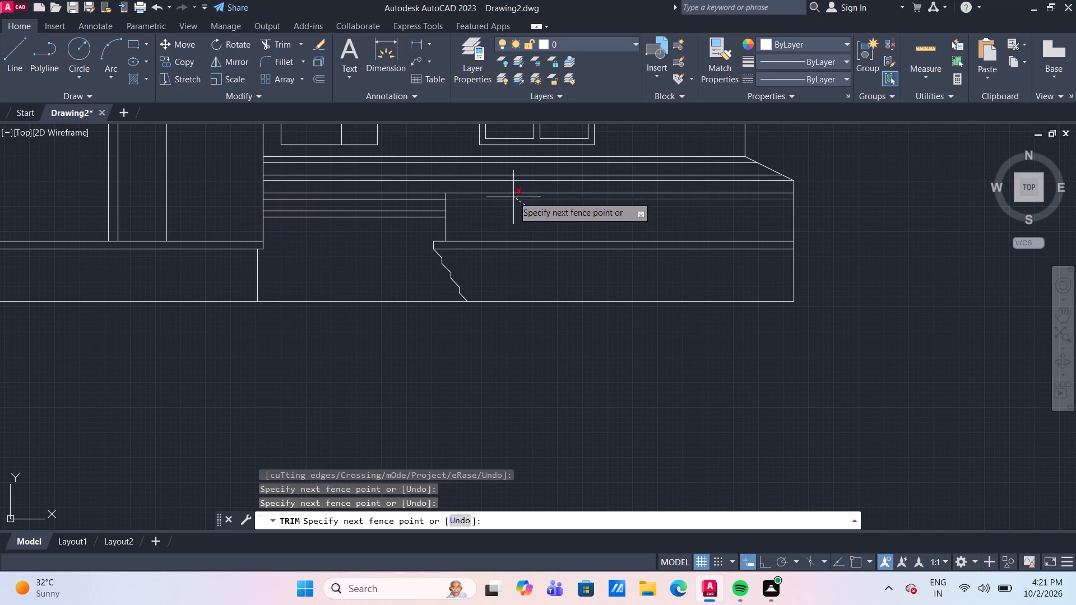
click(507, 192)
Extend the short vertical line above the plinth up to the upper band's fourth line.
middle_drag(446, 204, 471, 227)
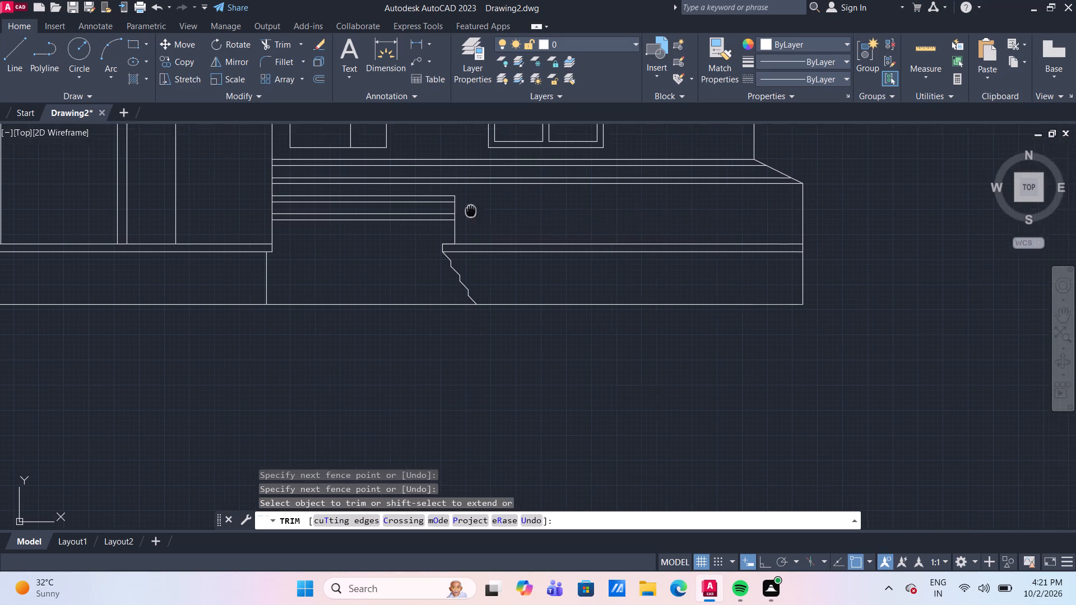
middle_drag(471, 227, 449, 242)
scroll(502, 246, up, 2)
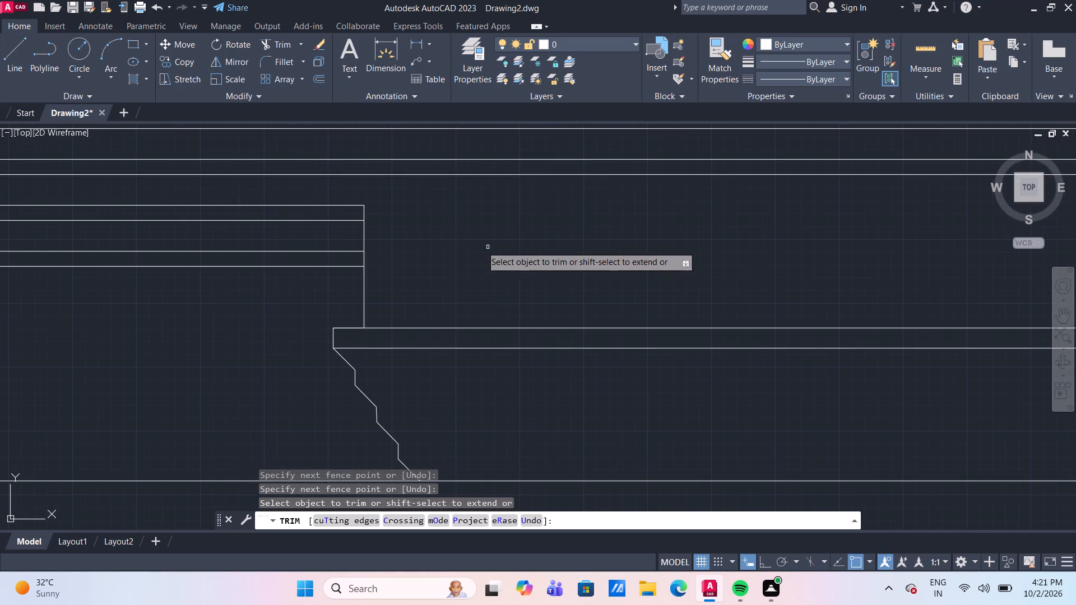
shift+click(364, 234)
scroll(432, 240, down, 2)
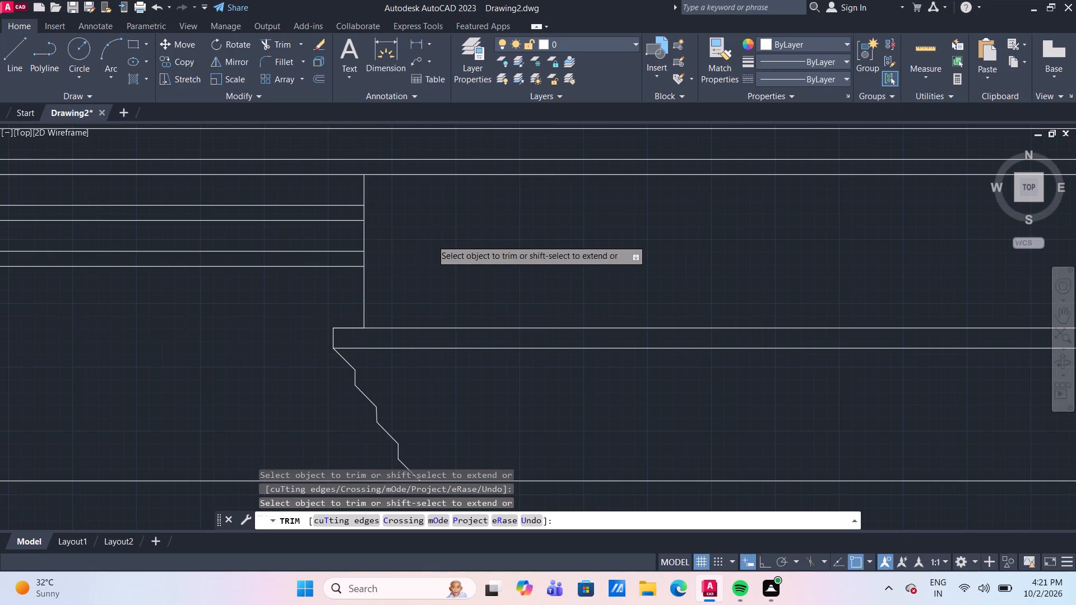
scroll(432, 240, down, 1)
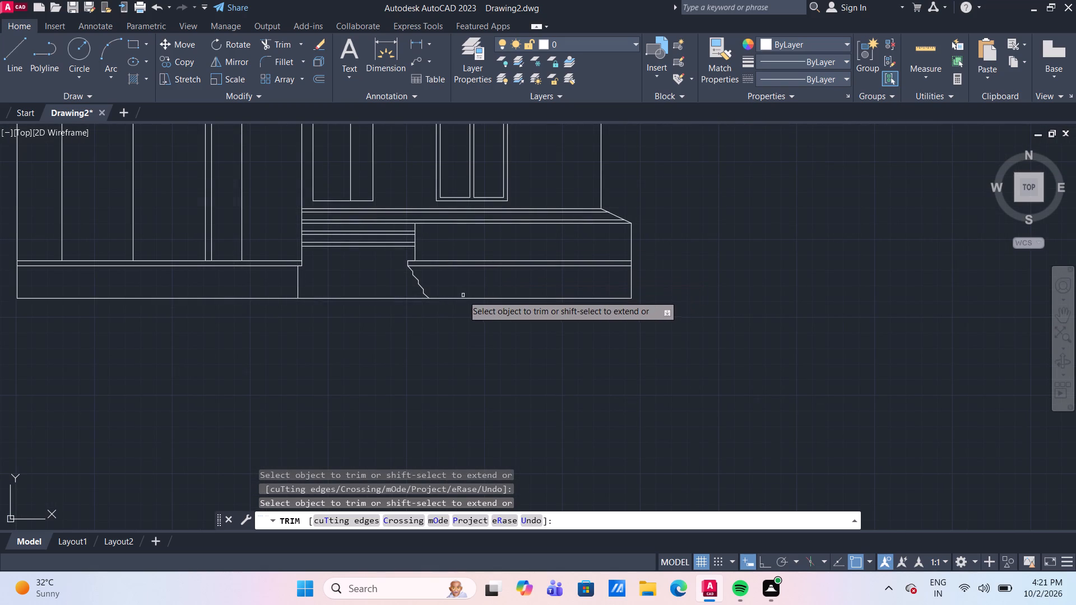
scroll(359, 283, up, 1)
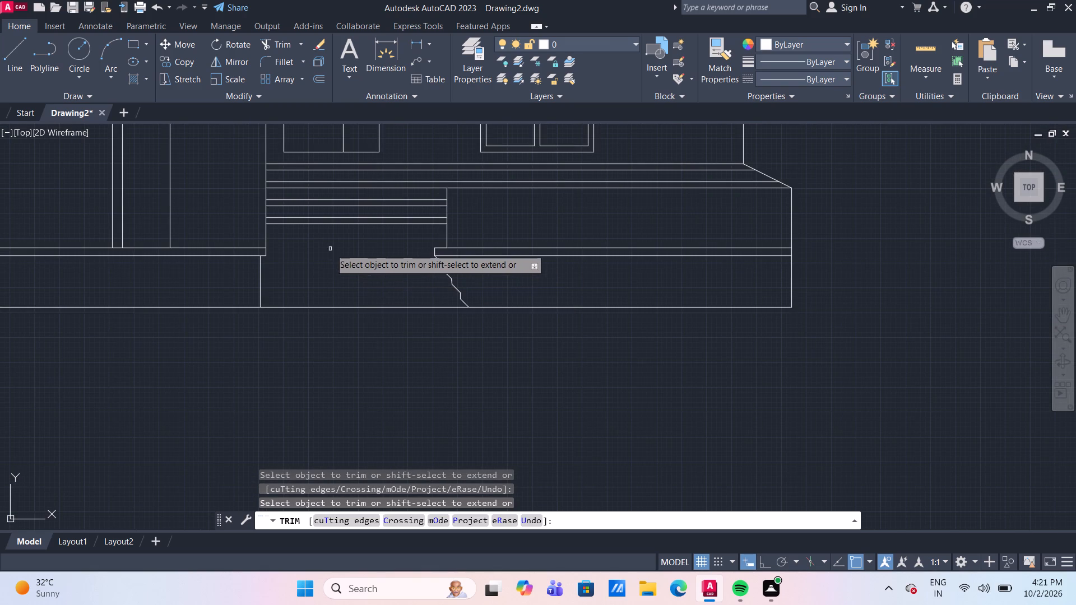
scroll(332, 248, up, 1)
key(Escape)
Offset the lowest step line beside the tower 6" downward, the resulting line 3" downward, and that new line another 6" downward.
key(o)
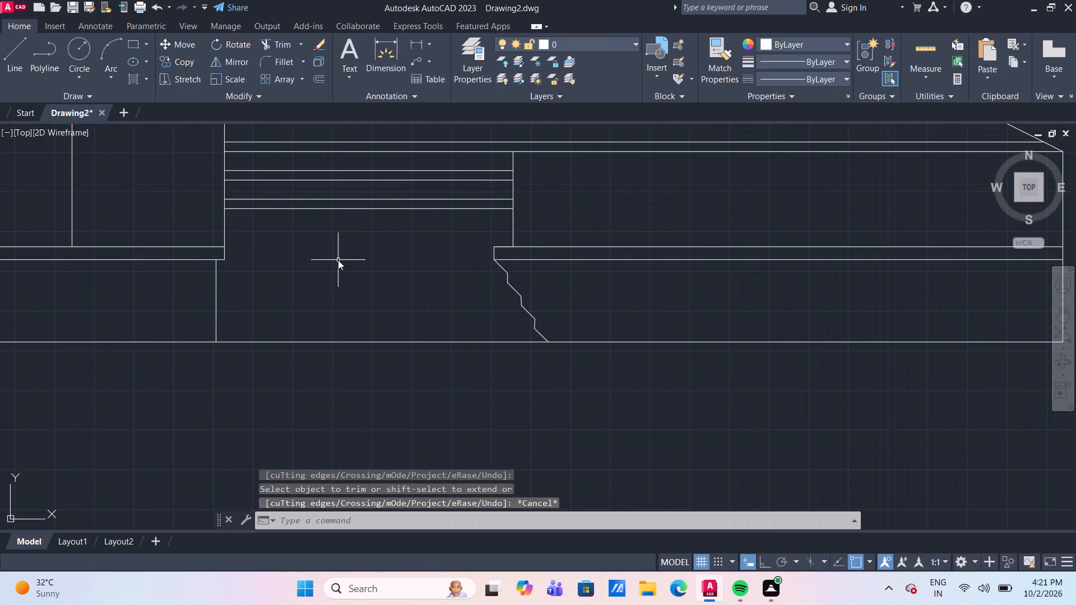
key(Return)
key(Return)
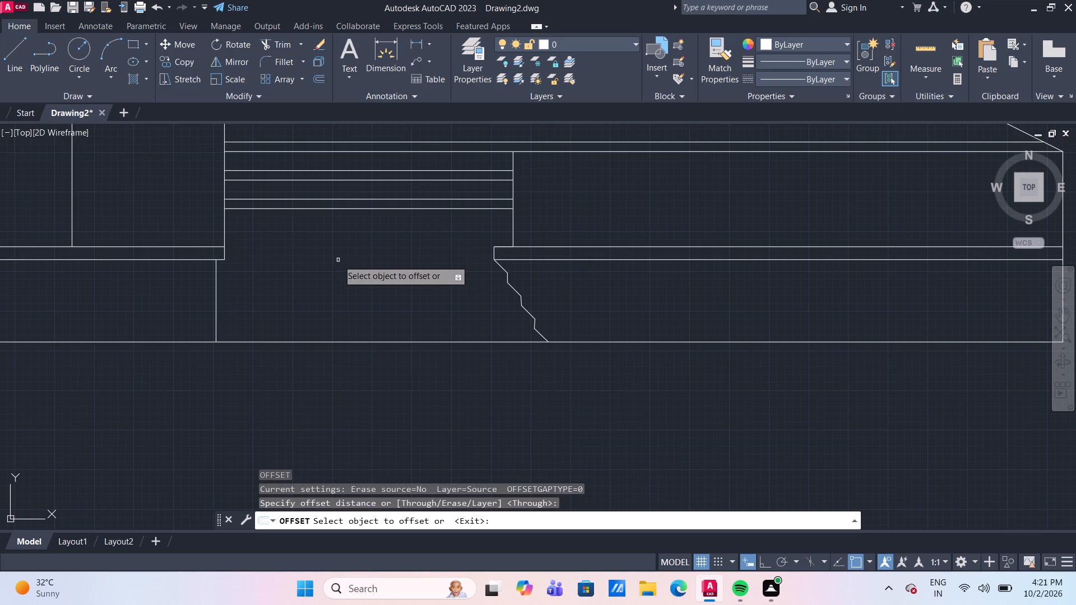
click(341, 208)
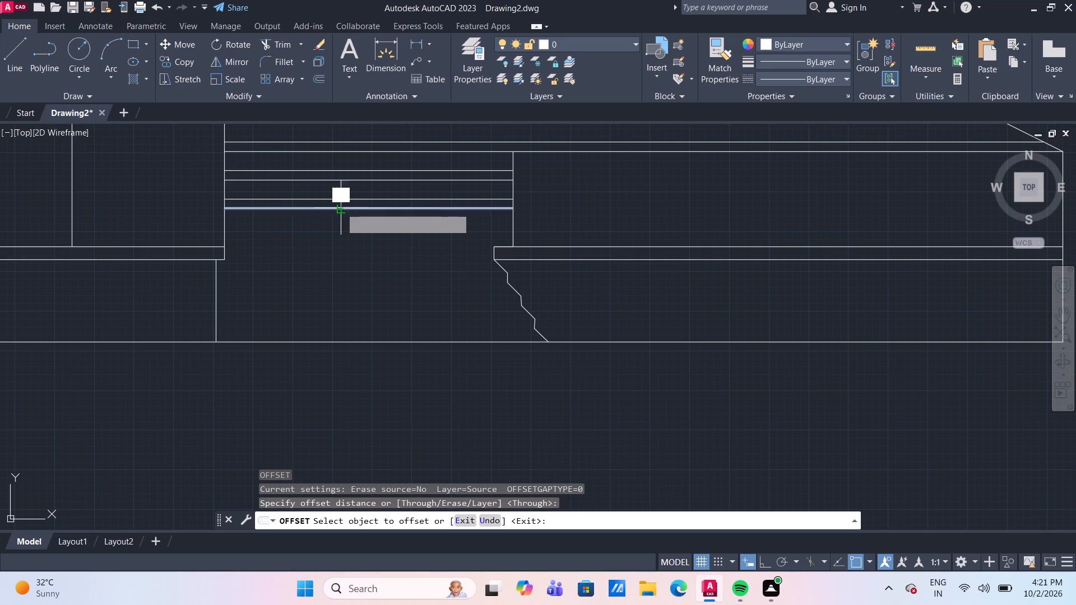
text(6")
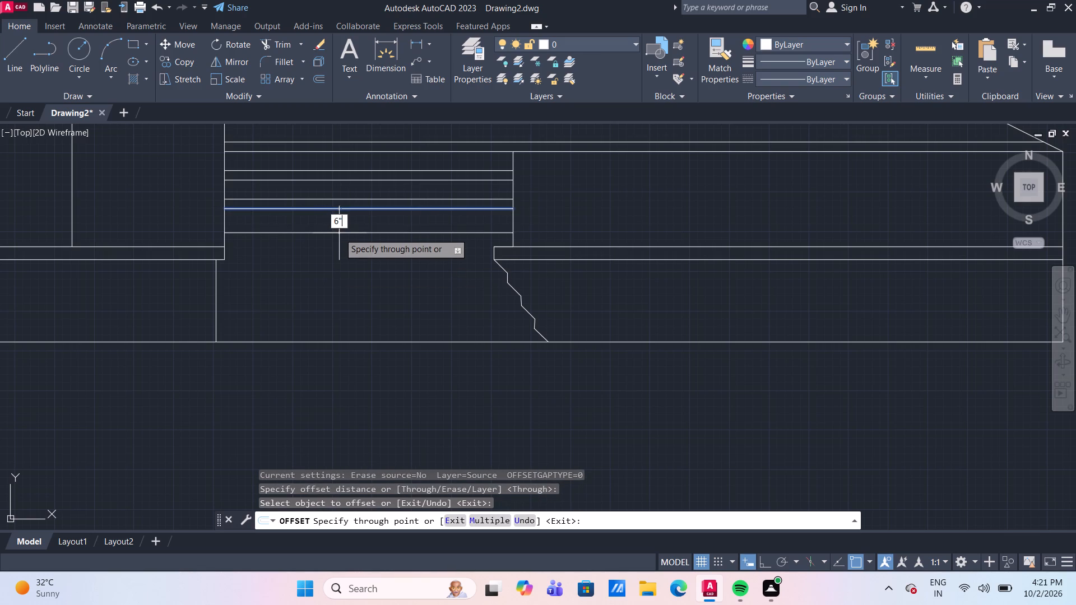
key(Return)
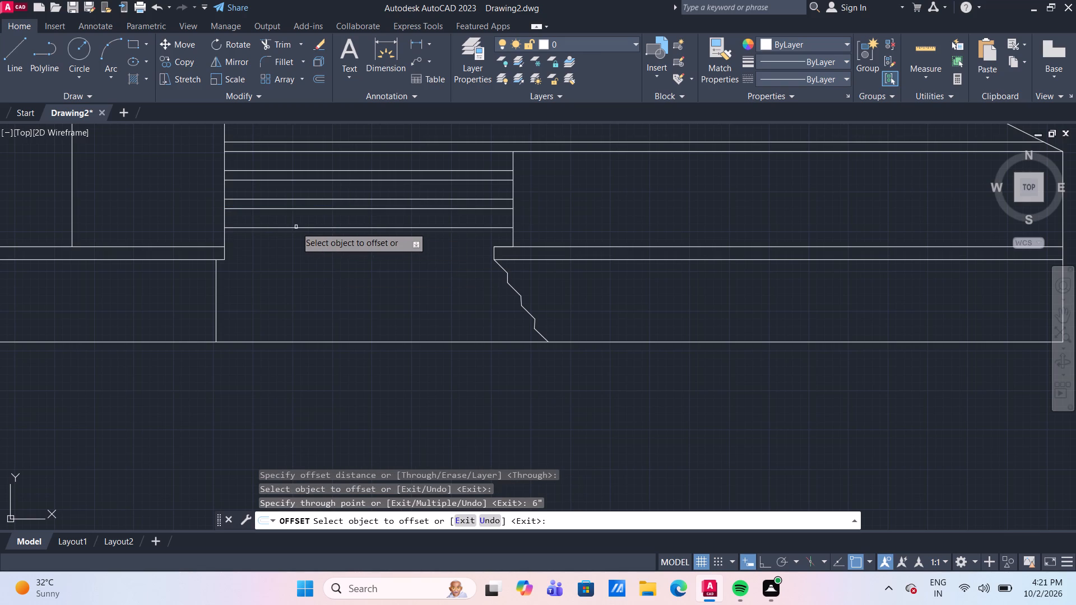
click(296, 229)
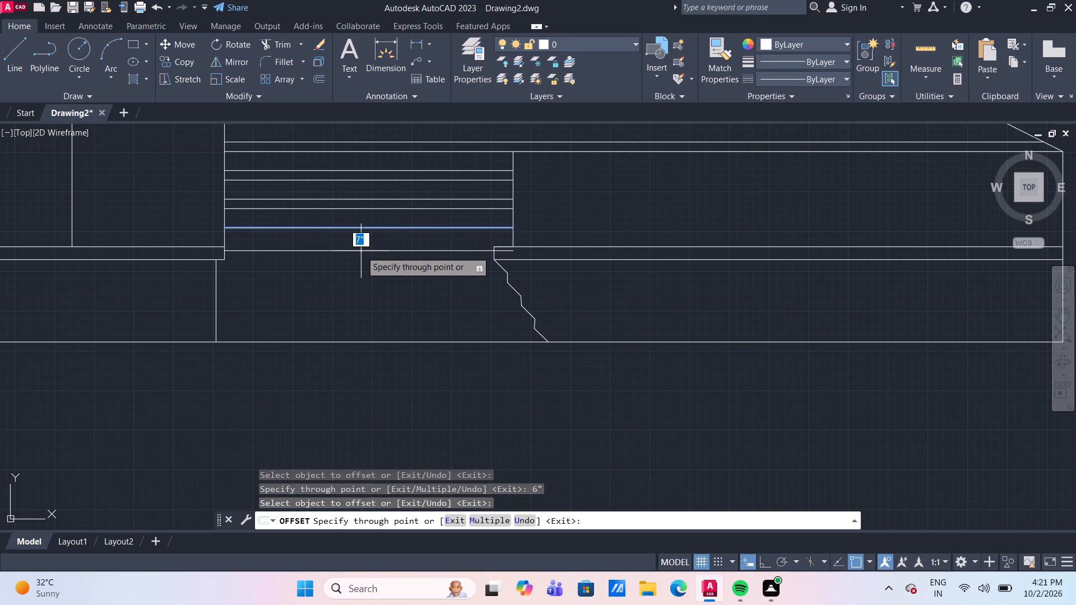
text(3")
key(Return)
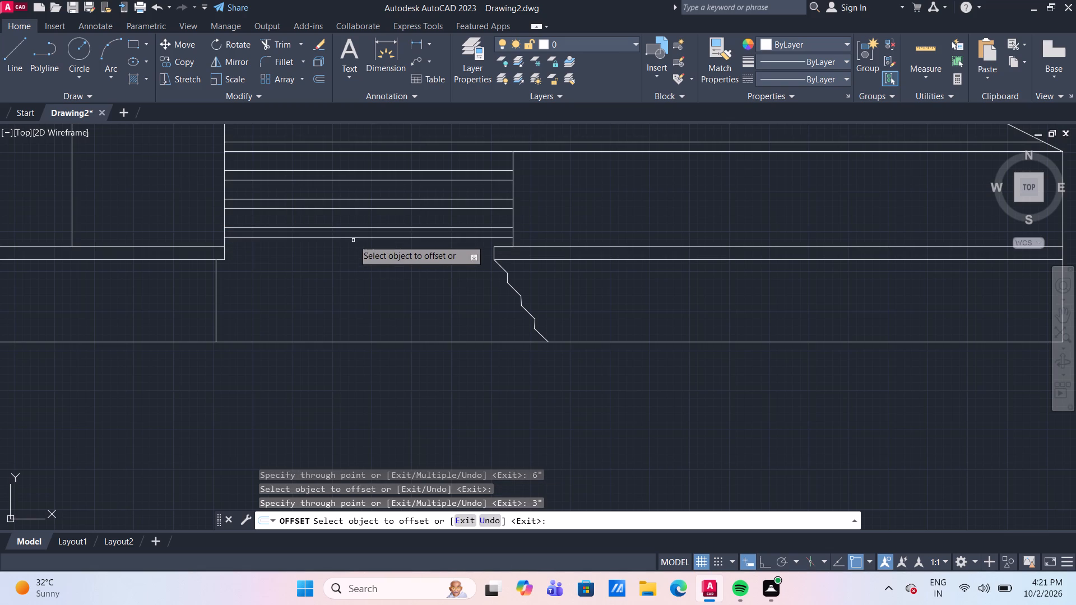
click(355, 238)
text(6")
key(Return)
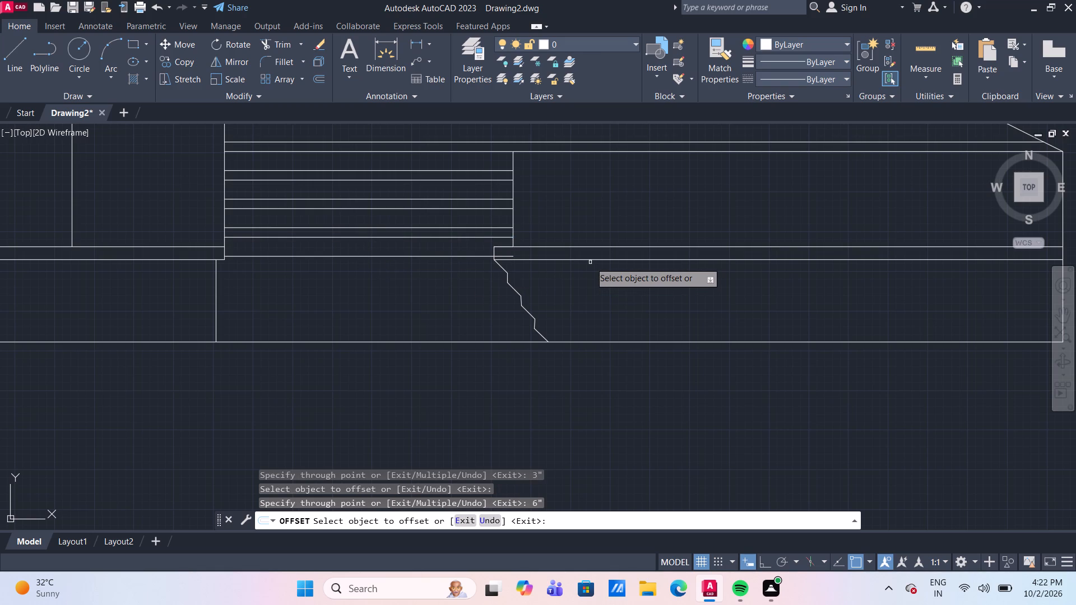
scroll(554, 270, up, 1)
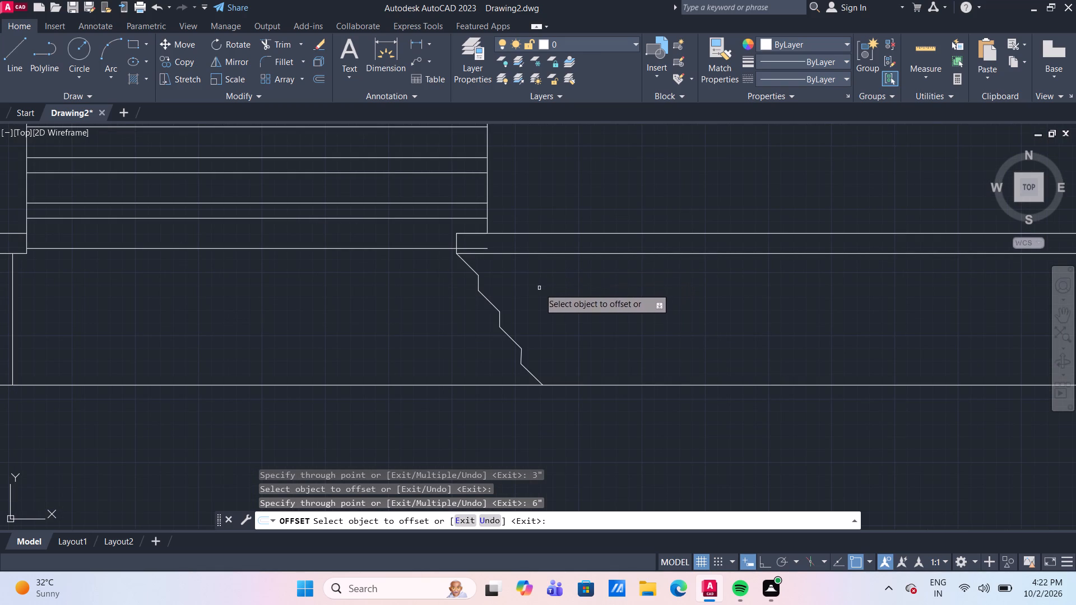
key(Escape)
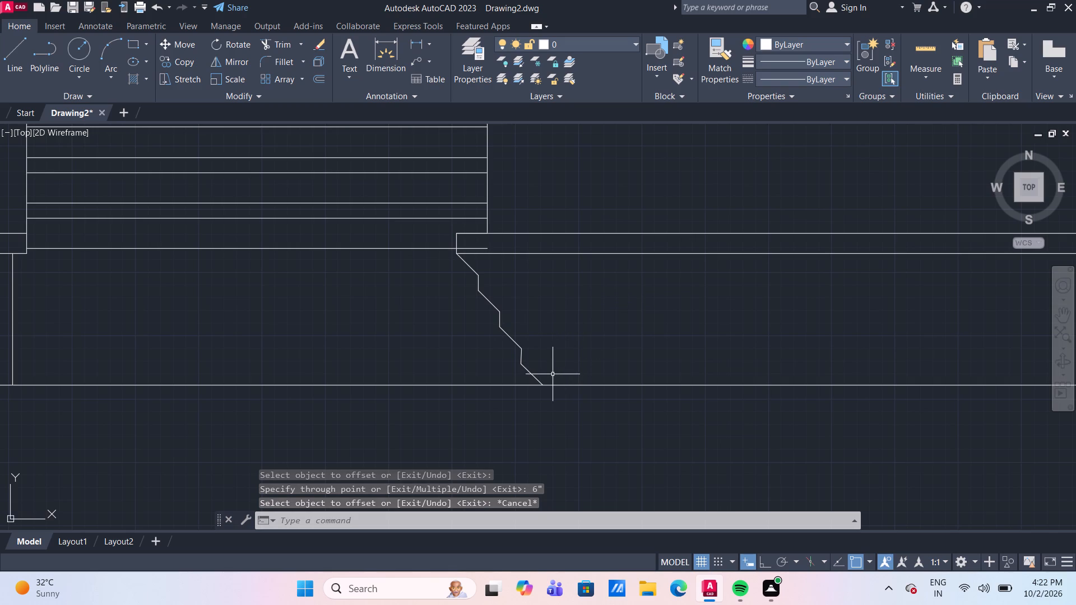
Move the seven-line stepped profile from the plinth band's lower left corner to just past the right end of the lowest step line.
drag(553, 374, 545, 374)
click(403, 262)
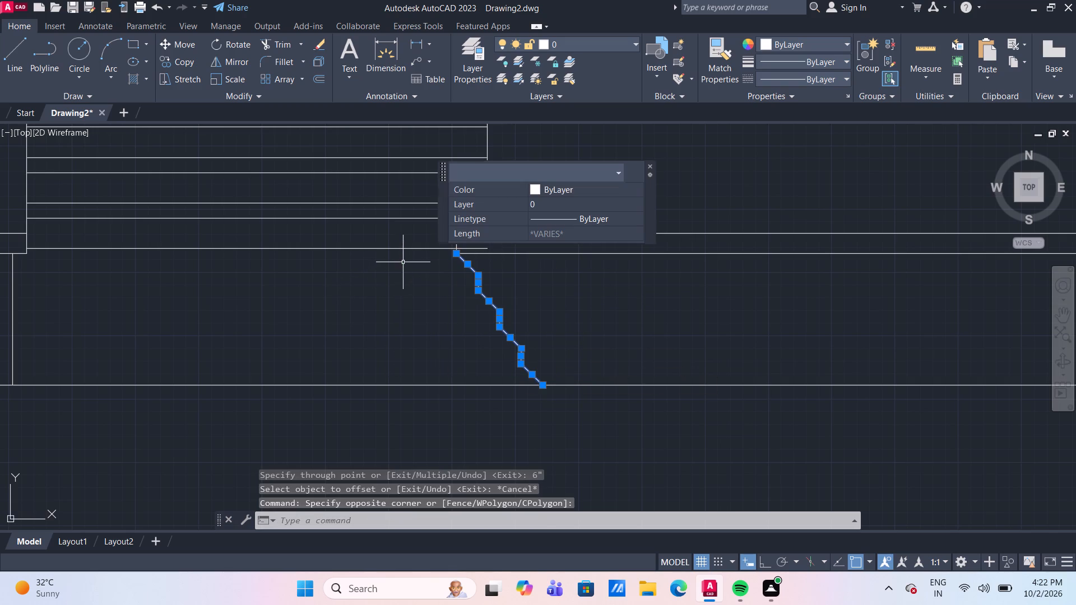
key(m)
key(Return)
scroll(488, 266, up, 3)
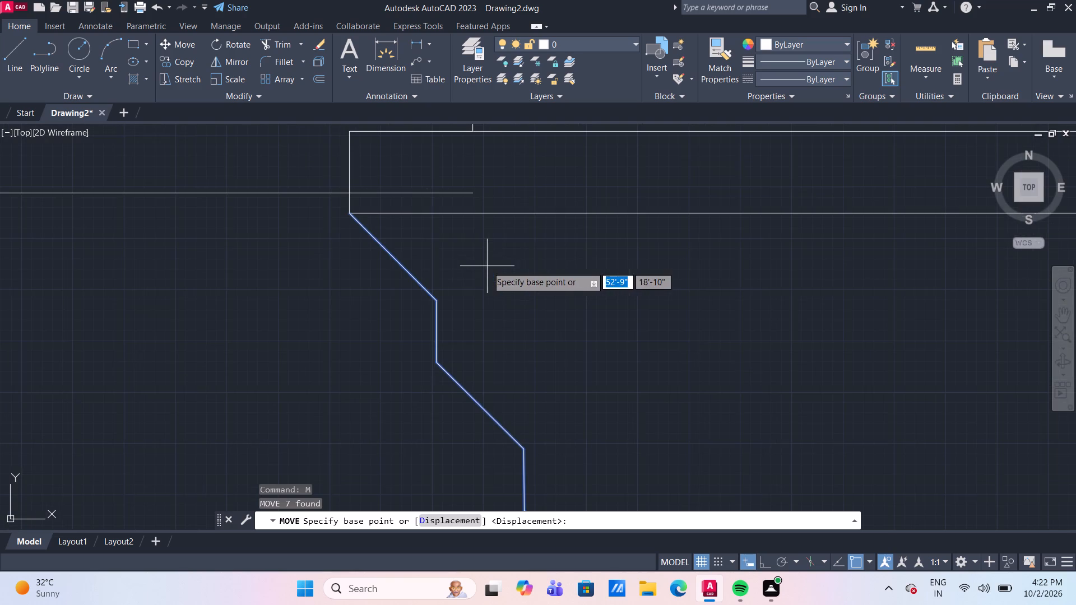
click(351, 214)
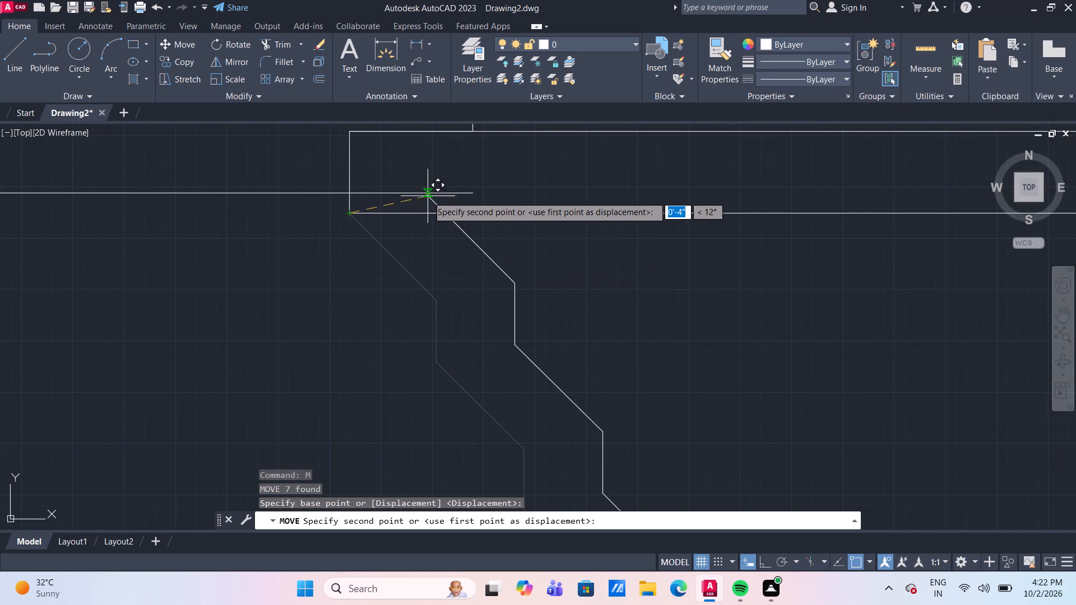
scroll(480, 193, up, 2)
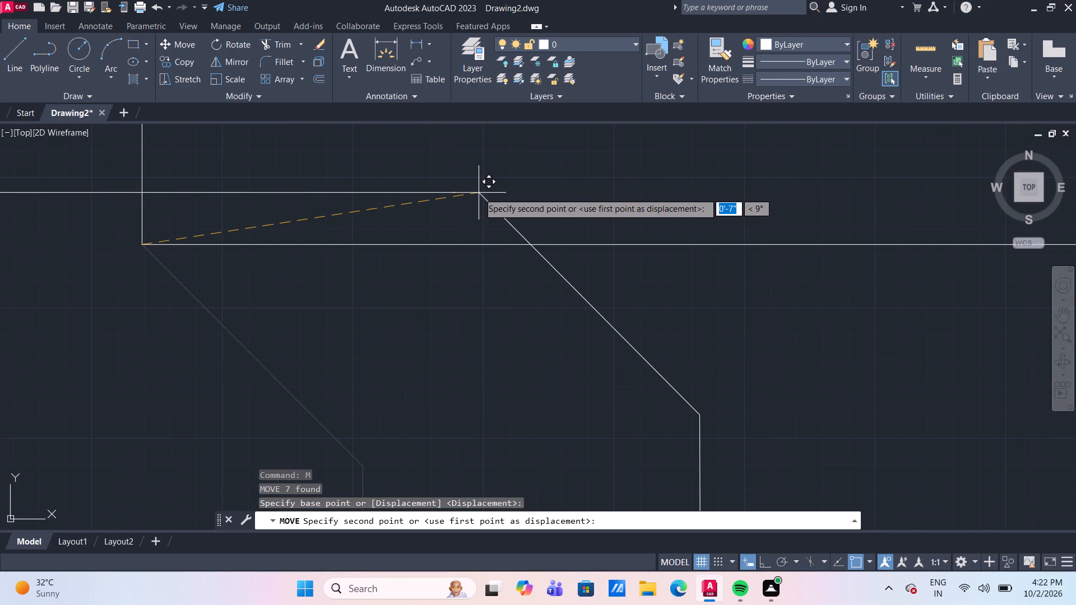
click(479, 193)
scroll(530, 253, down, 2)
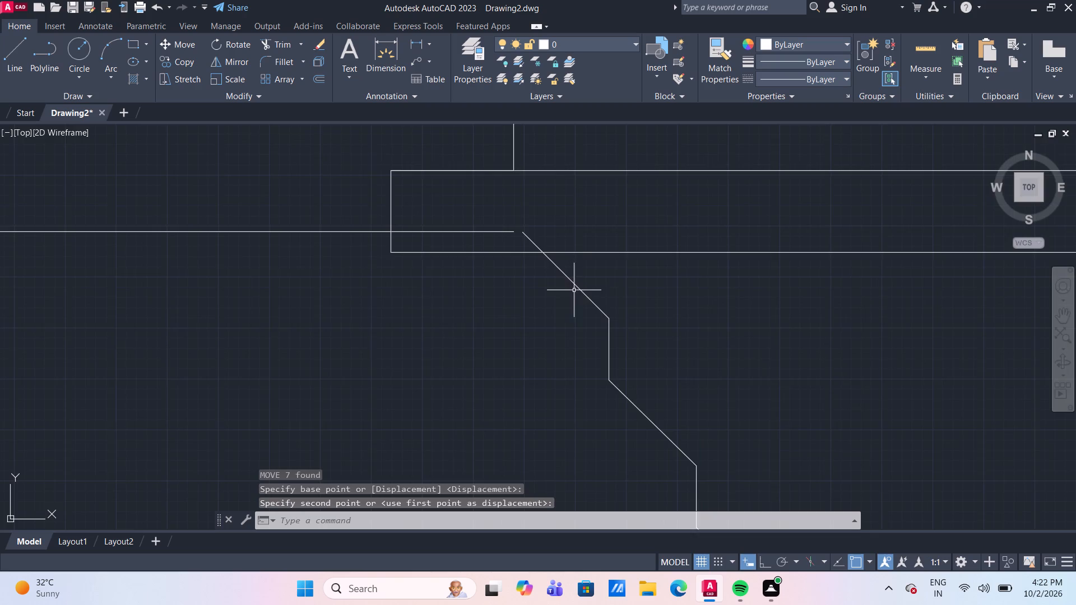
middle_drag(562, 292, 439, 323)
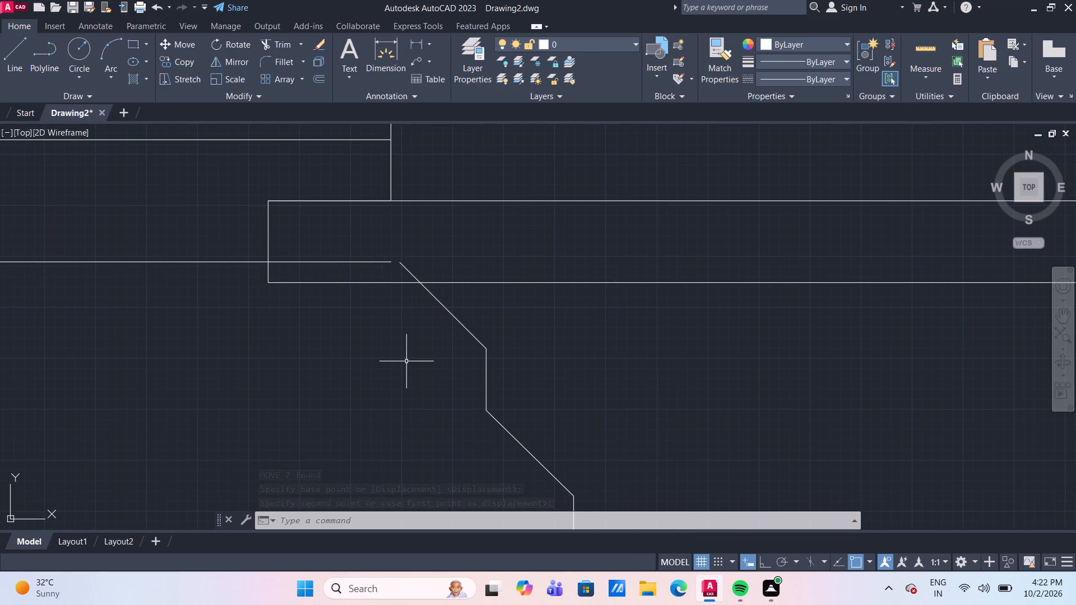
With Ortho on, move the stepped profile horizontally so its top end meets the right endpoint of the lowest step line.
key(F8)
scroll(487, 350, down, 4)
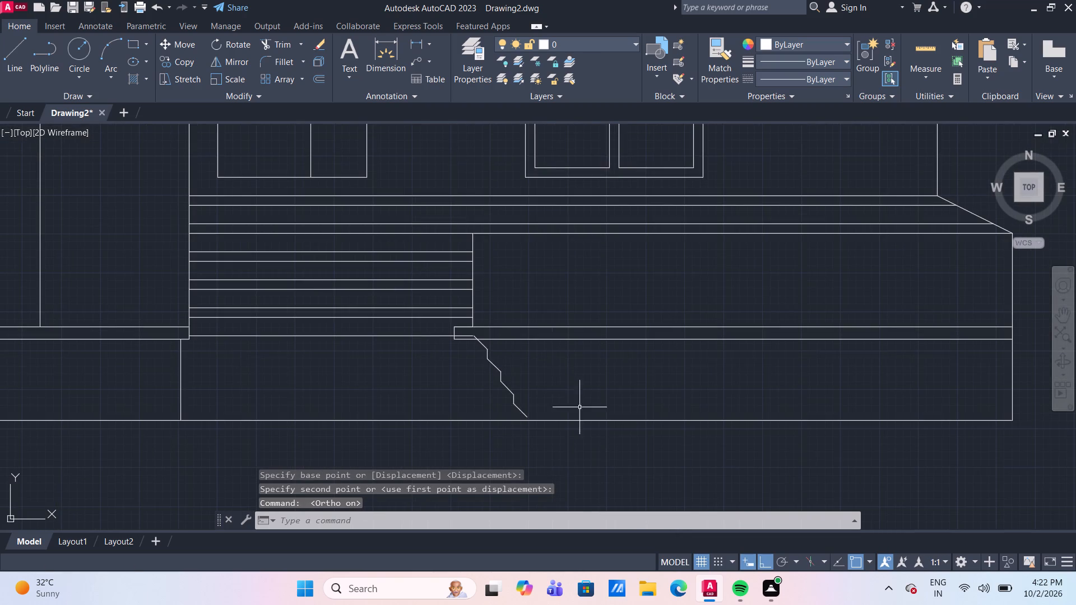
scroll(551, 424, up, 2)
drag(476, 404, 470, 391)
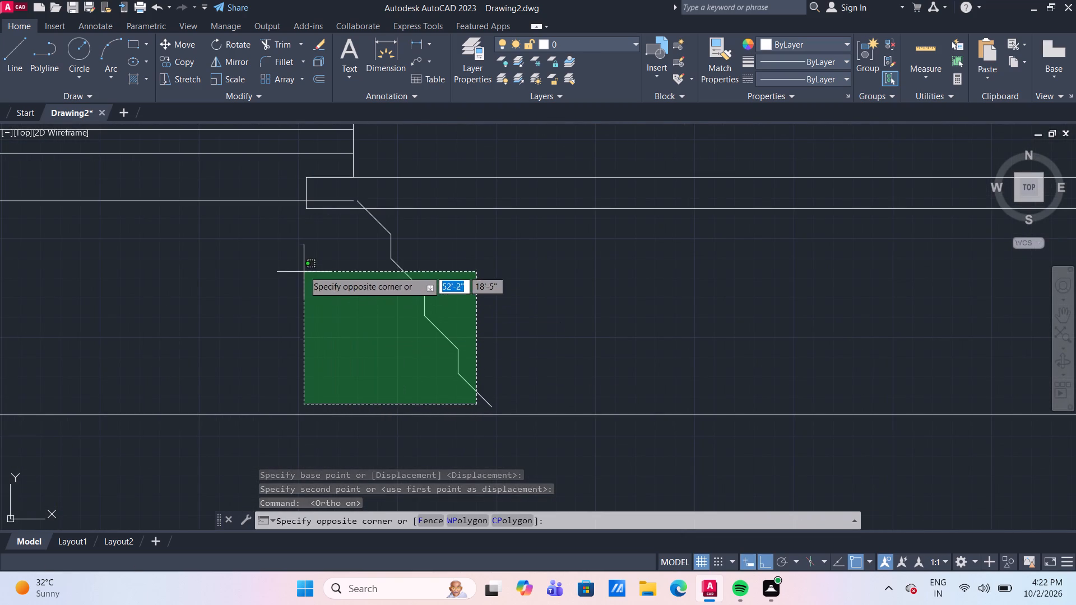
click(309, 225)
scroll(373, 245, up, 1)
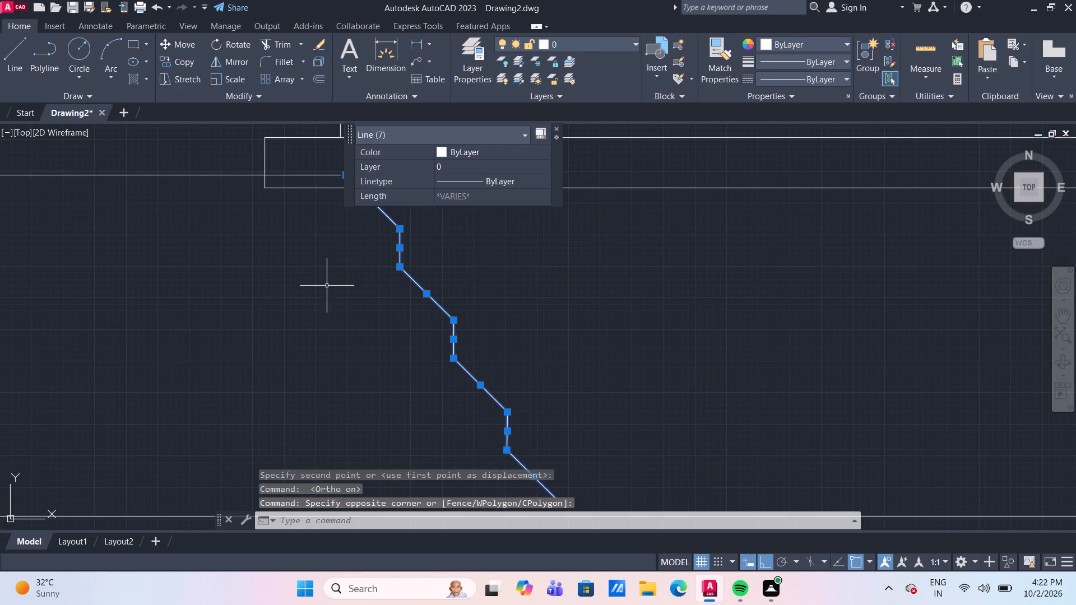
middle_drag(326, 287, 285, 360)
key(m)
key(Return)
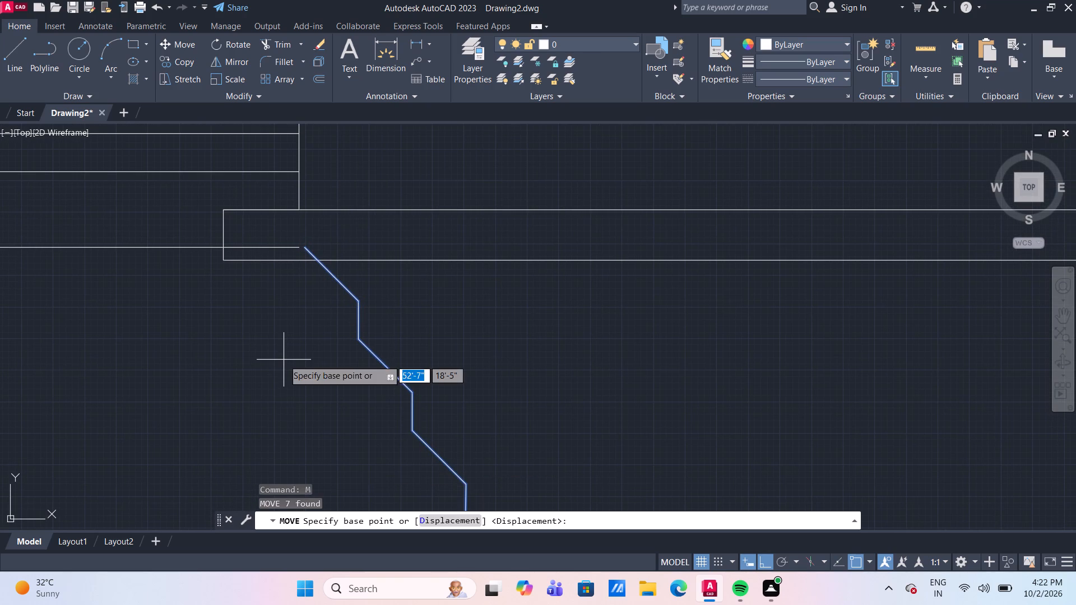
scroll(303, 248, up, 3)
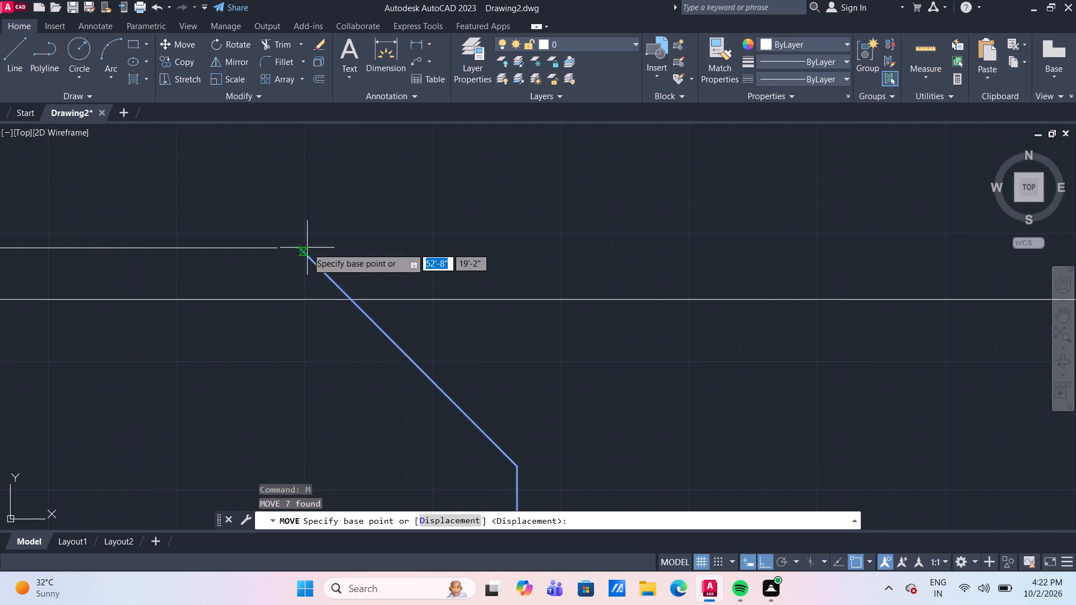
click(299, 248)
click(279, 246)
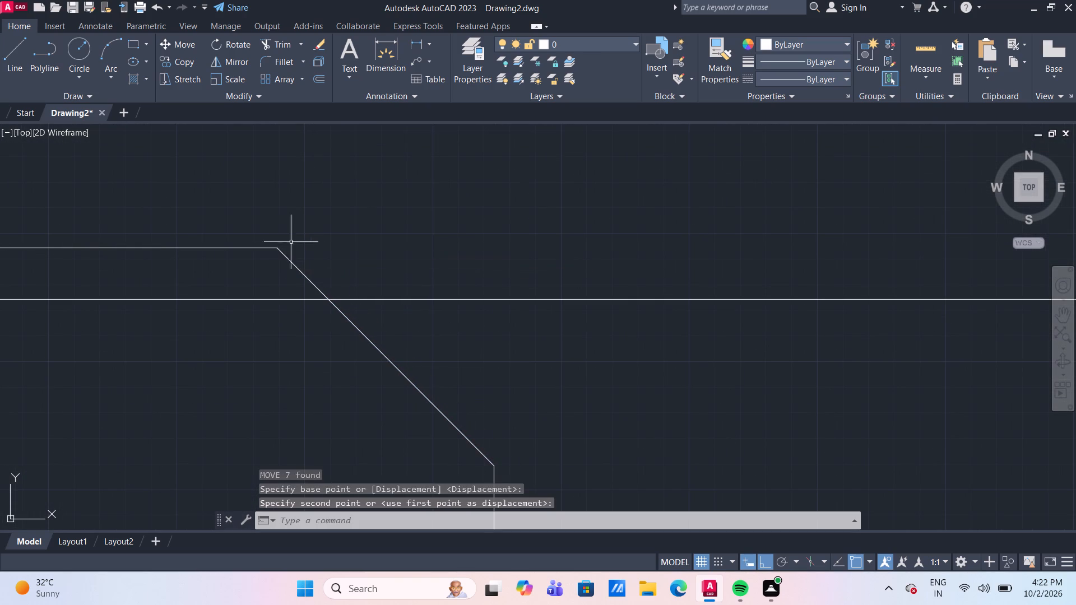
Offset the lowest step line 3" downward, the resulting line 6" downward, and that new line another 3" downward.
scroll(319, 234, down, 6)
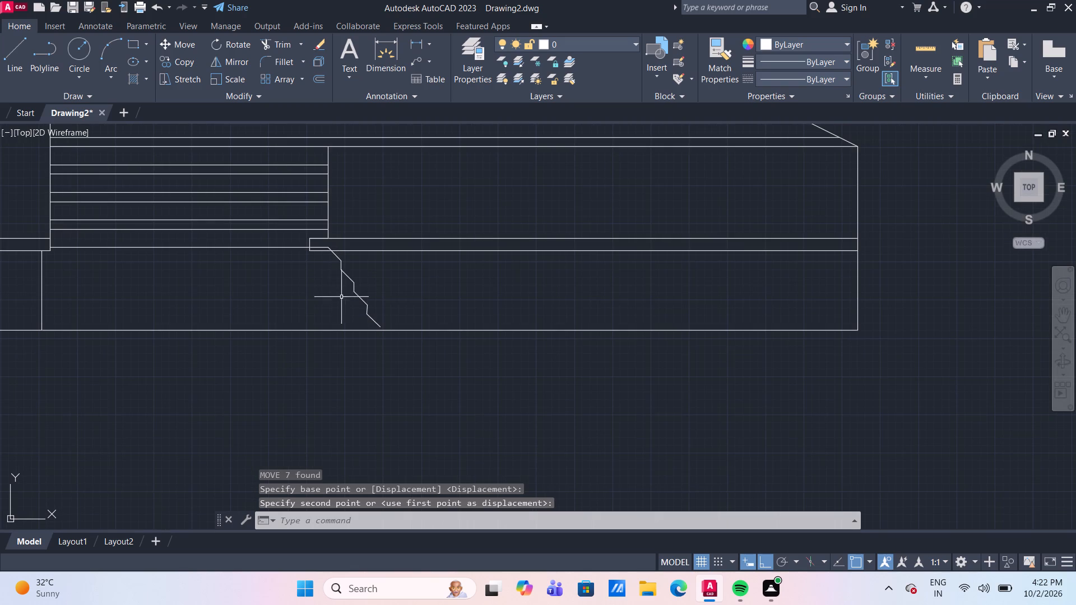
middle_drag(302, 287, 323, 301)
scroll(308, 294, up, 1)
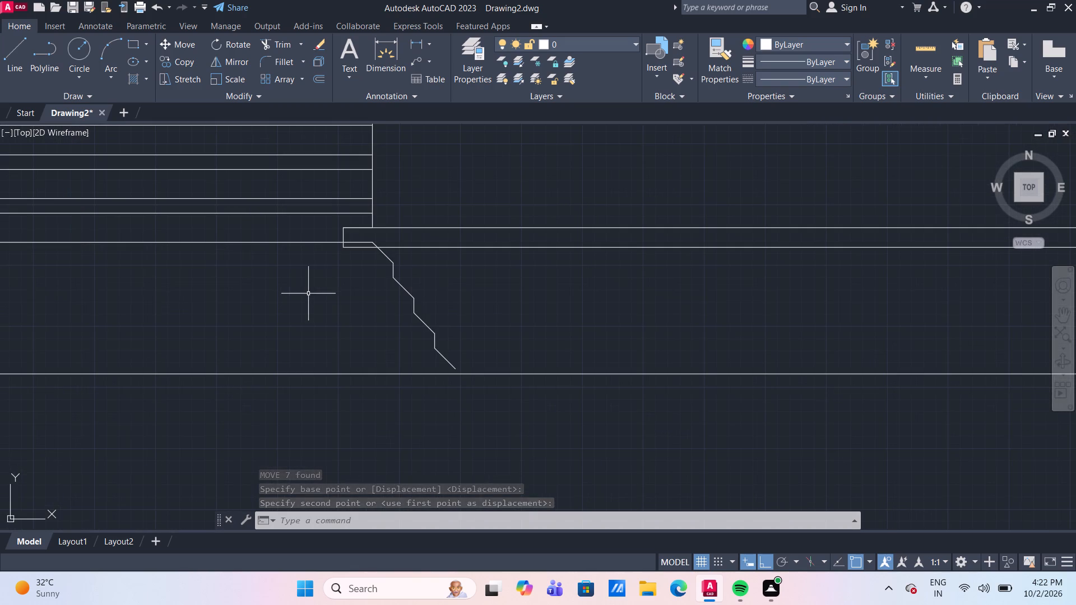
scroll(342, 281, up, 1)
middle_drag(342, 281, 345, 319)
scroll(317, 290, down, 1)
middle_drag(338, 288, 363, 294)
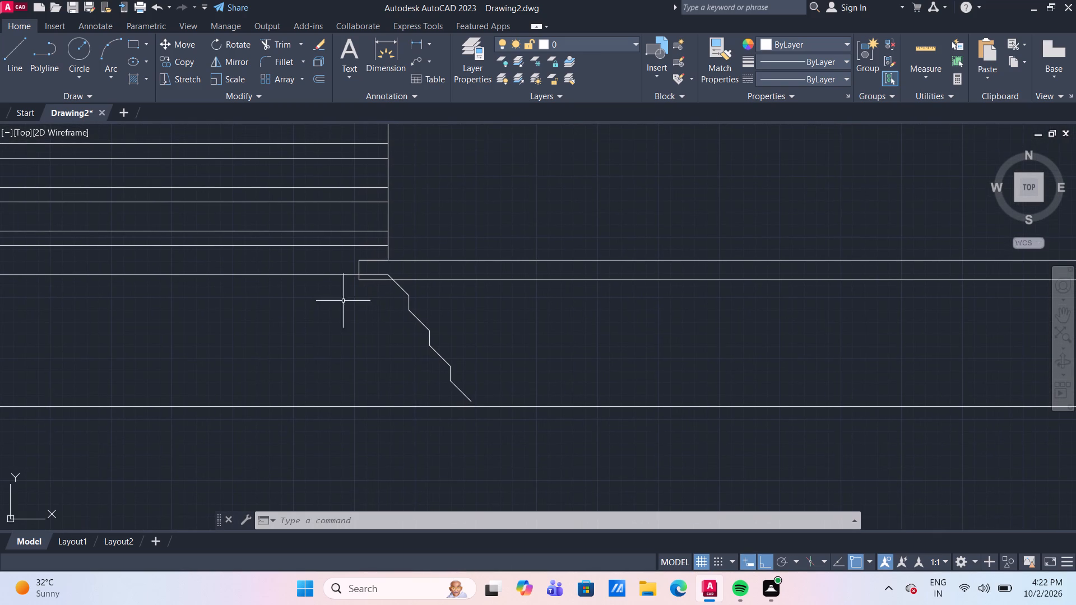
scroll(290, 312, down, 1)
middle_drag(300, 311, 309, 309)
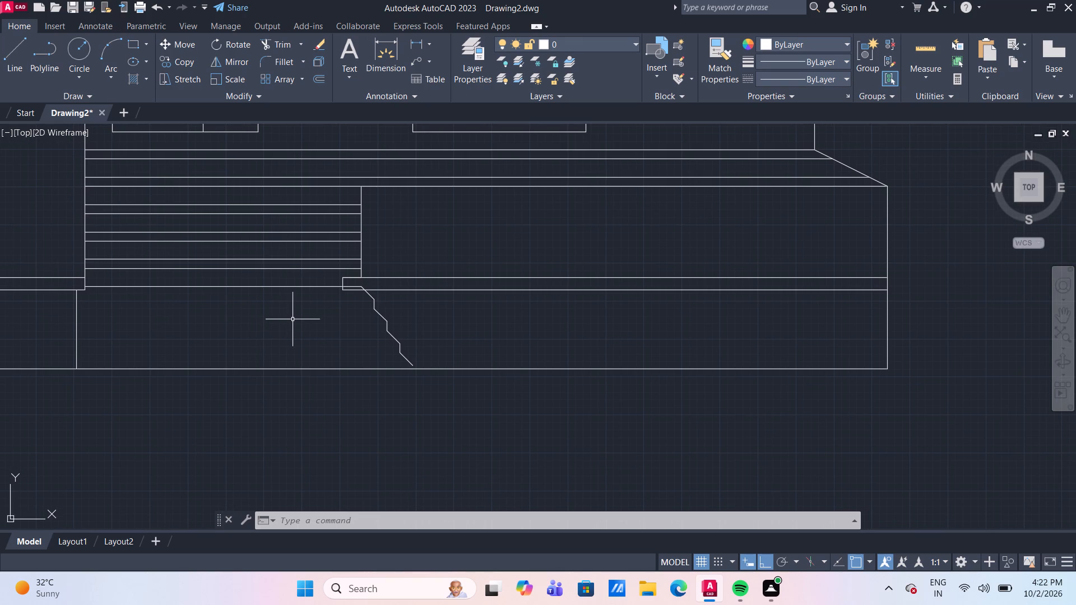
key(o)
key(Return)
key(Return)
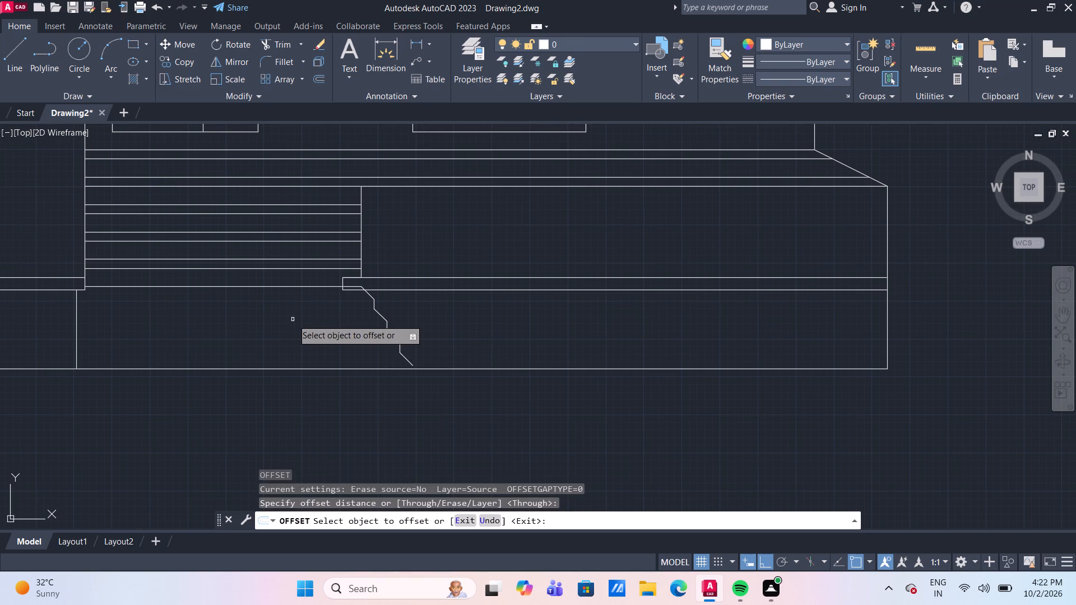
drag(276, 286, 278, 294)
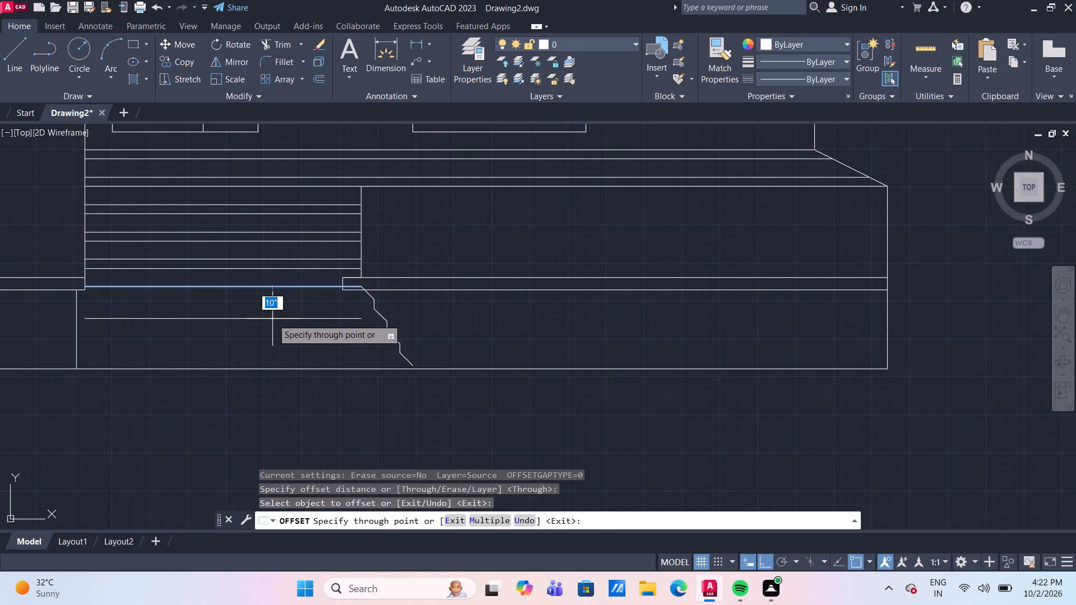
text(3")
key(Return)
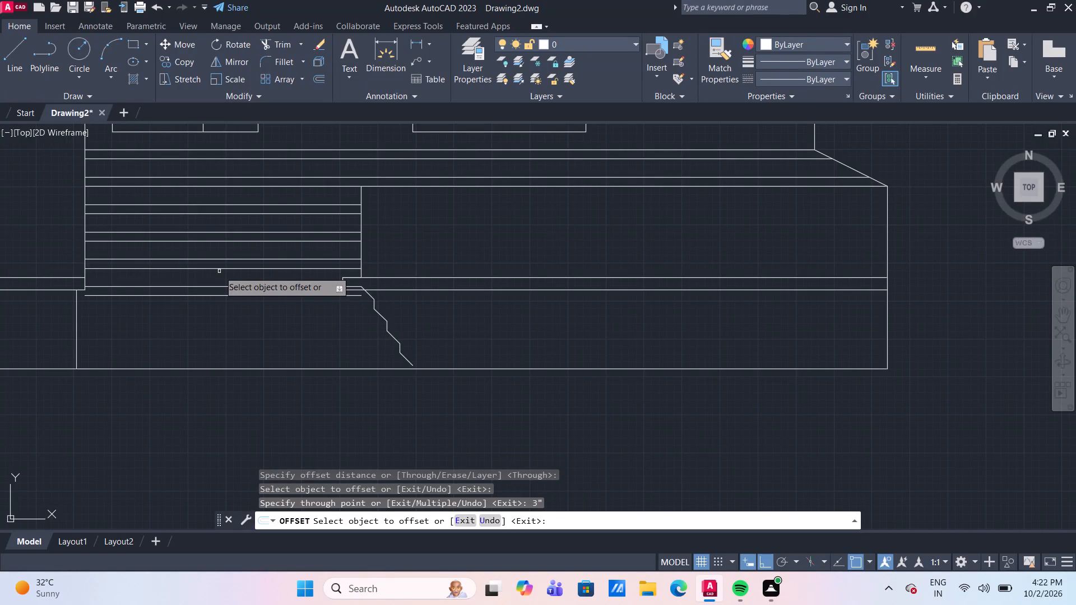
drag(265, 294, 267, 300)
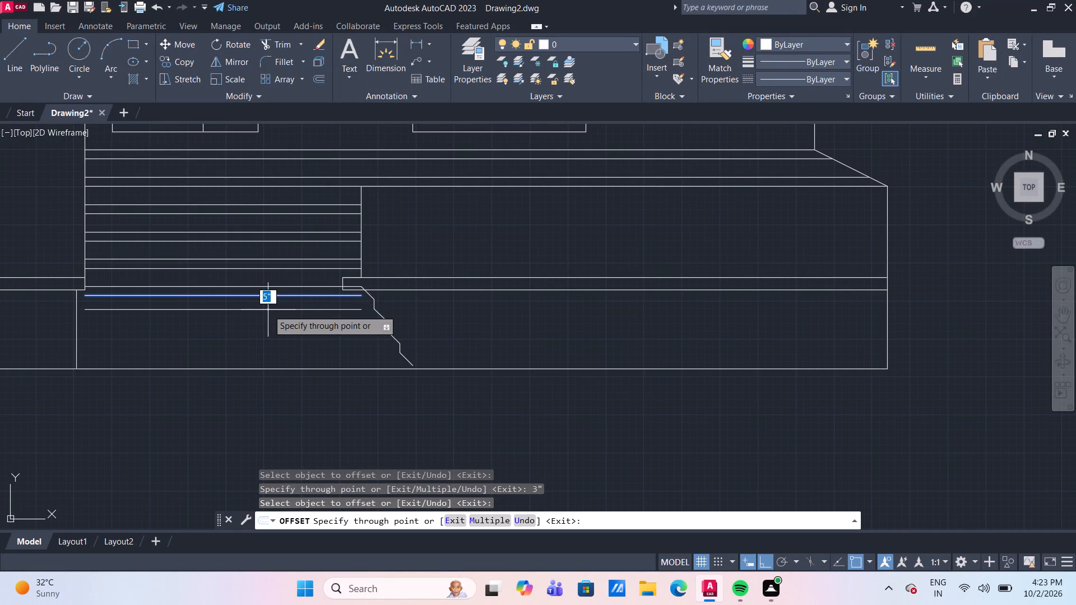
text(6")
key(Return)
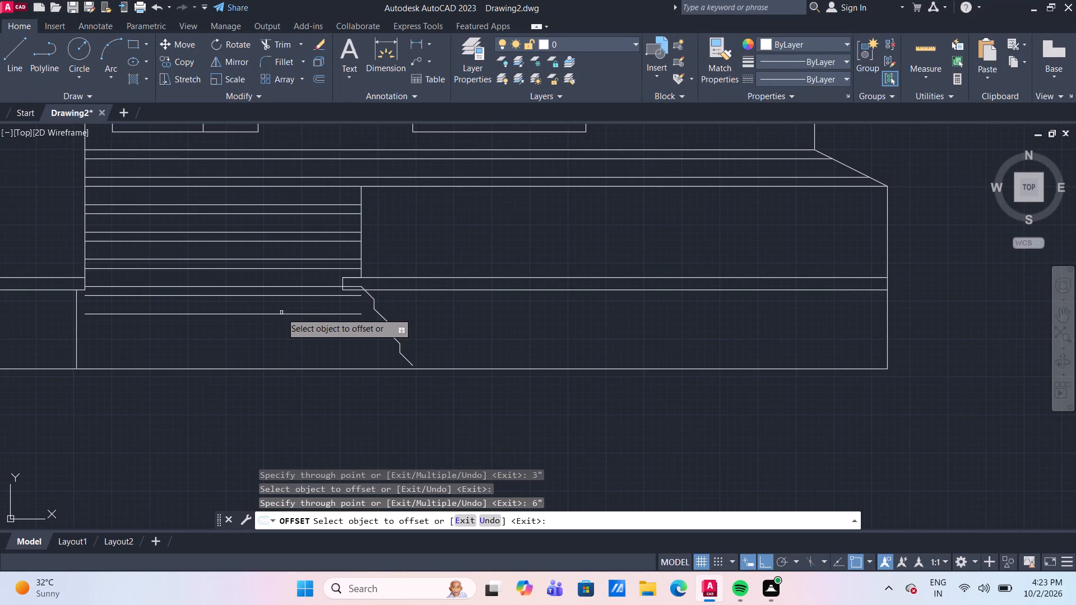
click(281, 315)
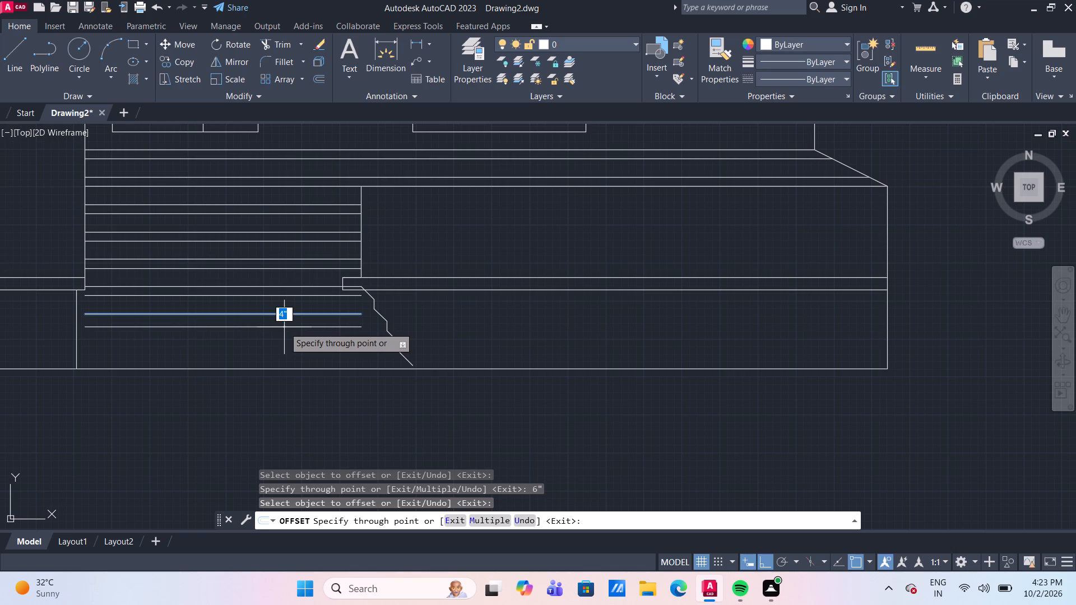
text(3")
key(Return)
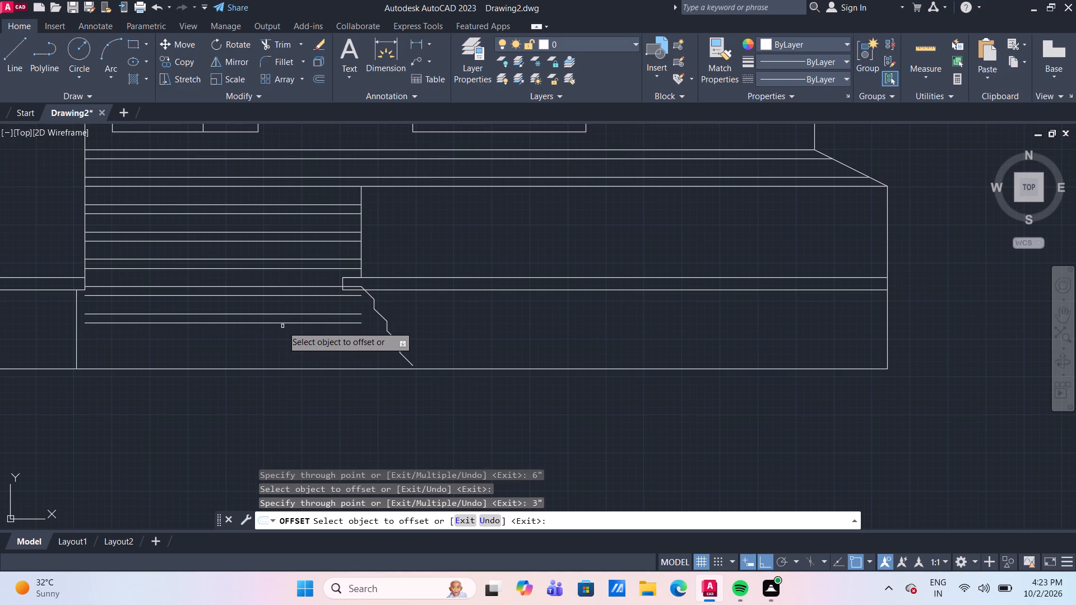
Offset the lowest step line 6" downward and the resulting line 3" downward.
click(280, 323)
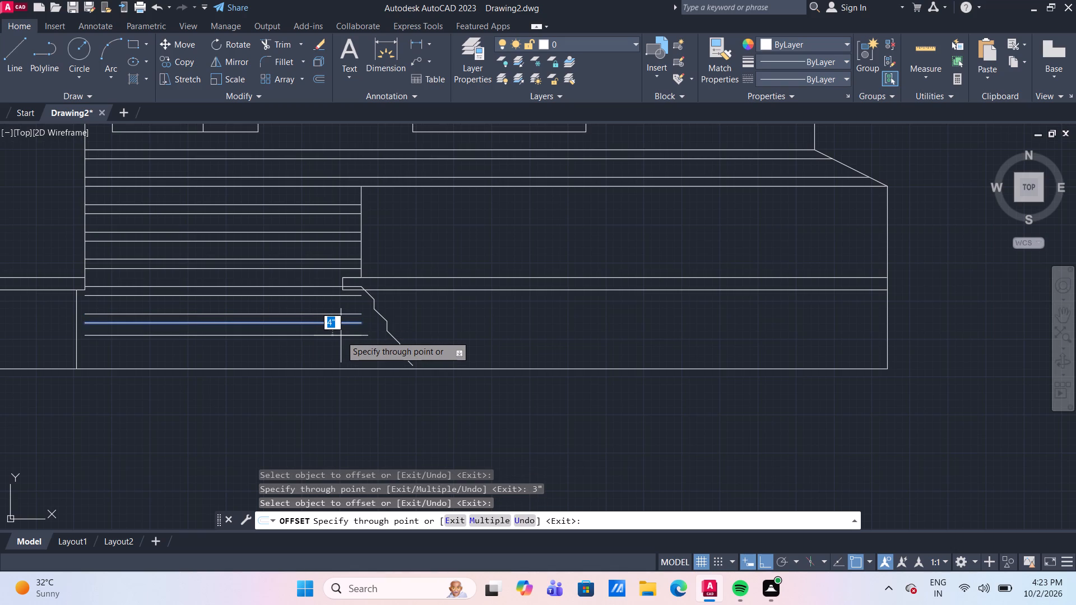
text(6")
key(Return)
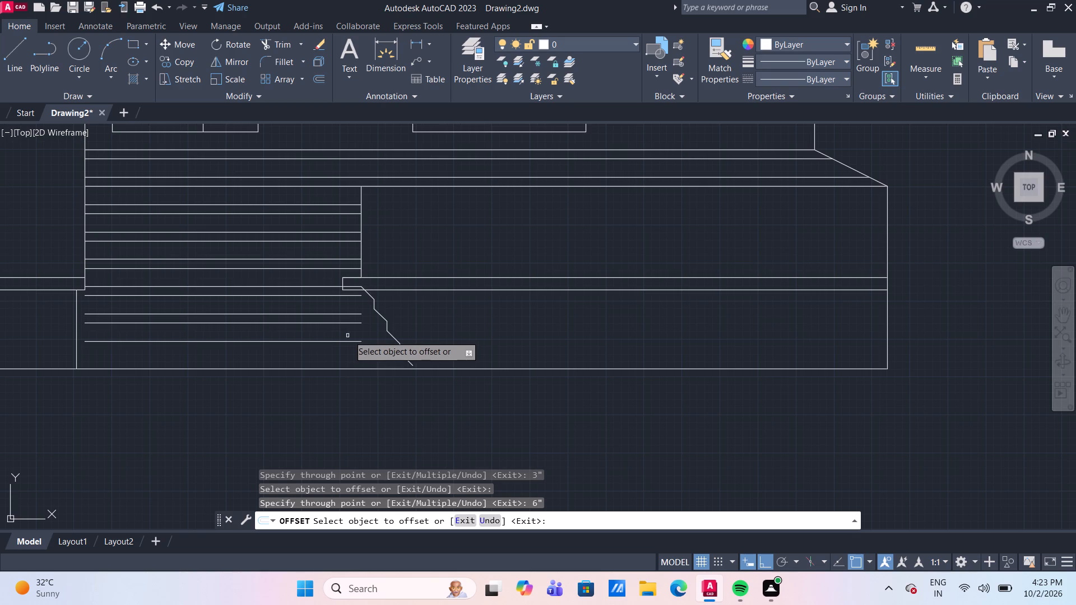
drag(349, 341, 358, 341)
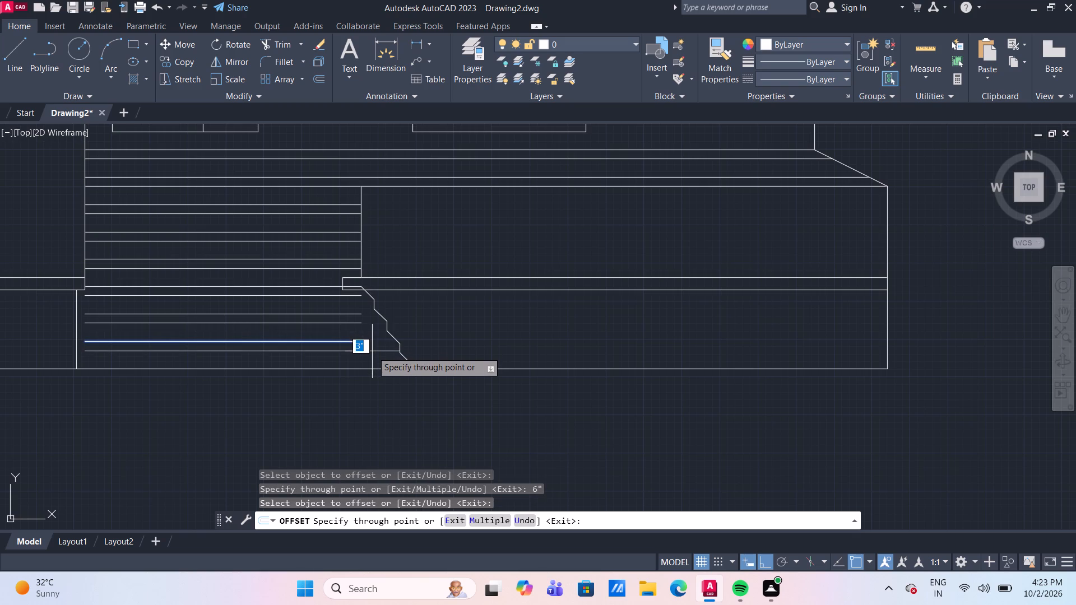
text(3")
key(Return)
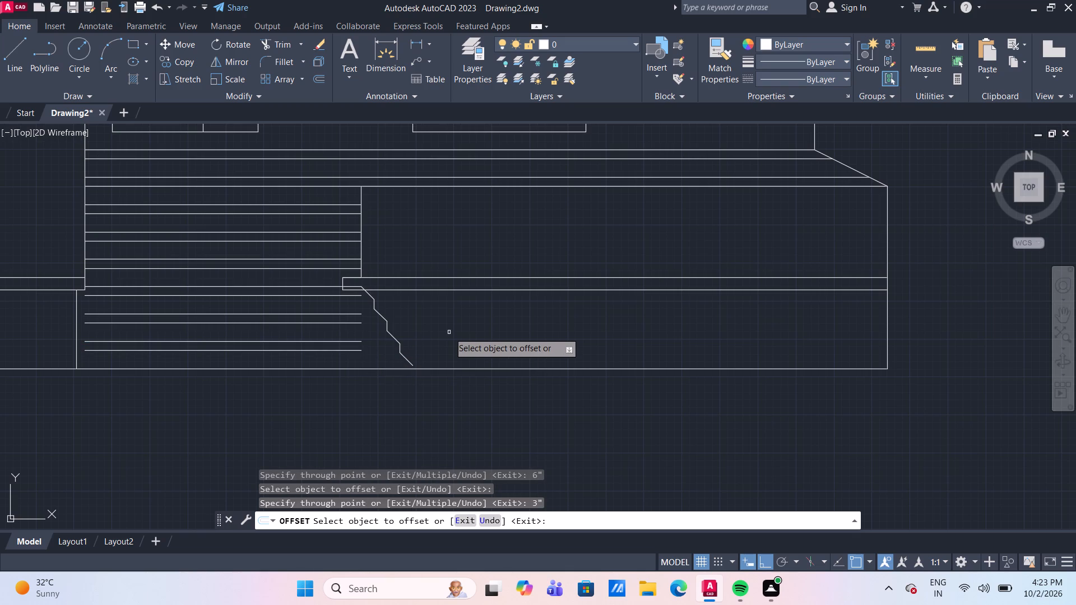
key(Escape)
Move the stepped profile's six lines below its topmost slope so their top end meets the step line's crossing with the plinth band's left end.
scroll(420, 326, up, 2)
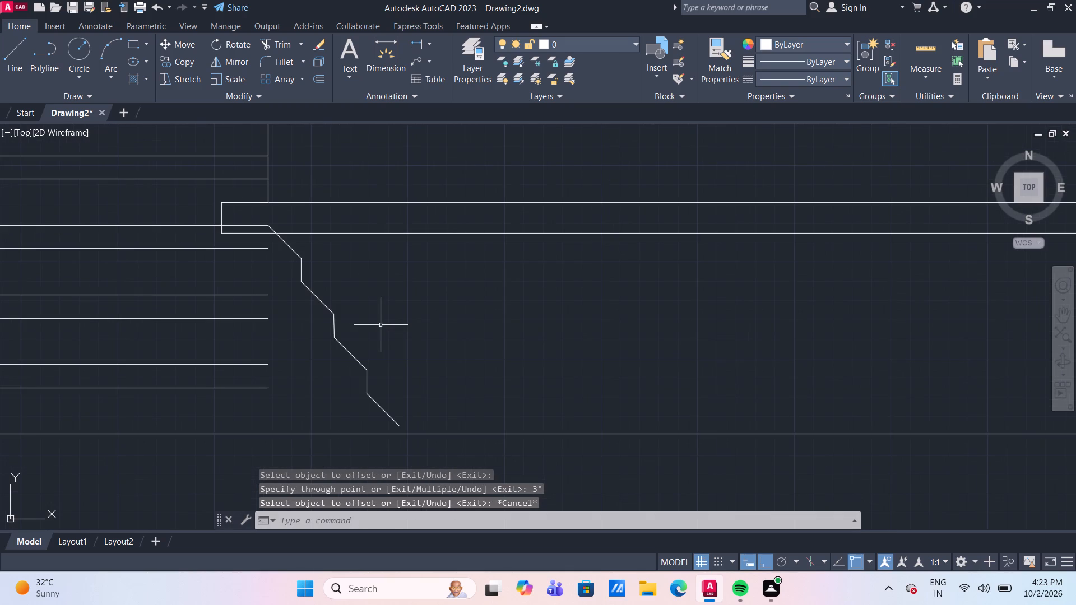
middle_drag(356, 310, 355, 300)
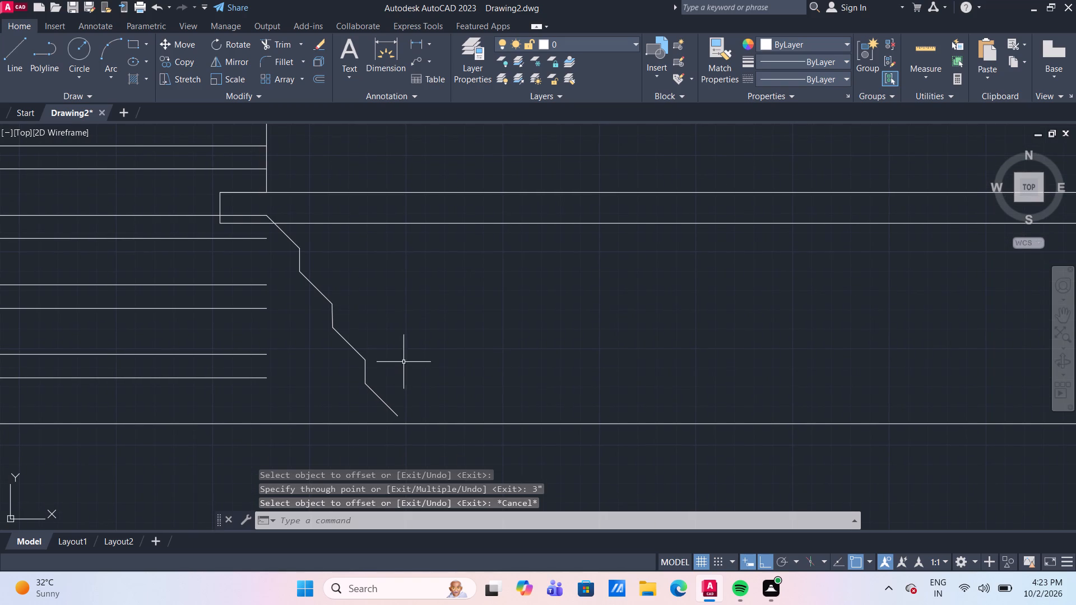
click(386, 406)
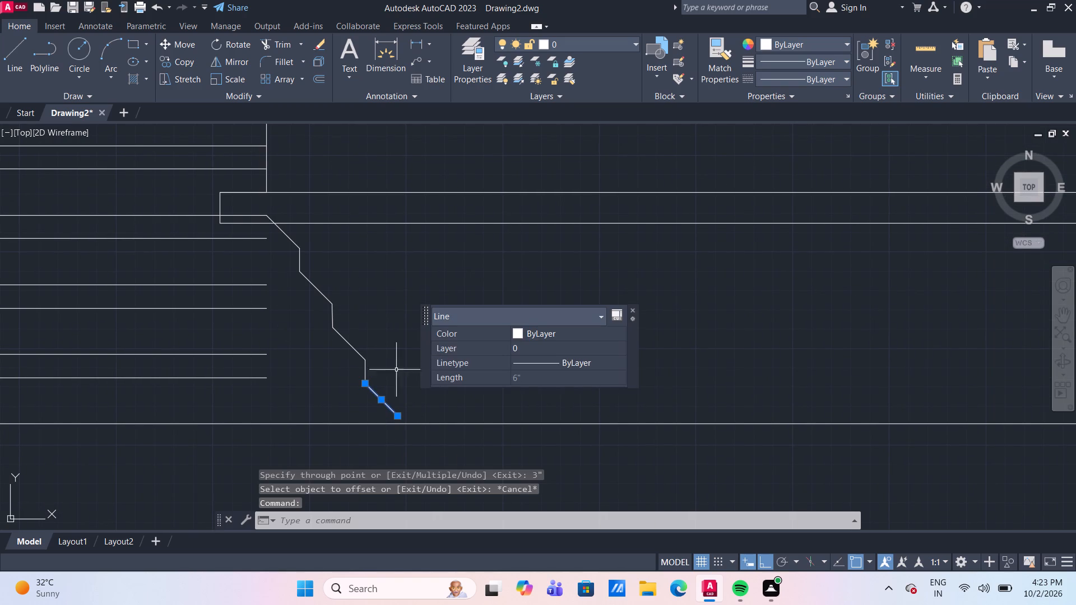
drag(388, 374, 378, 372)
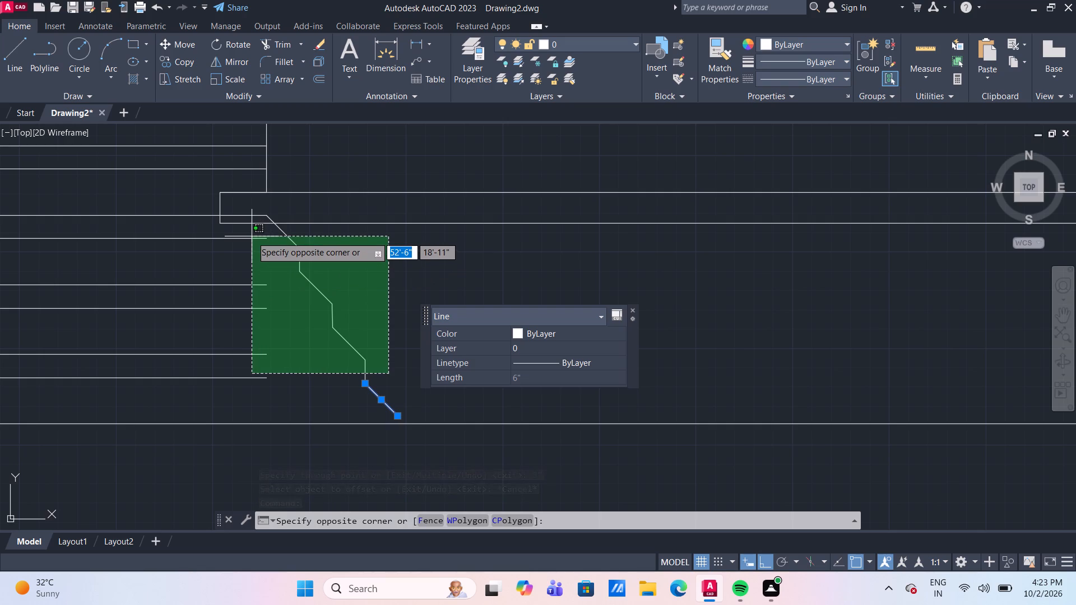
click(268, 257)
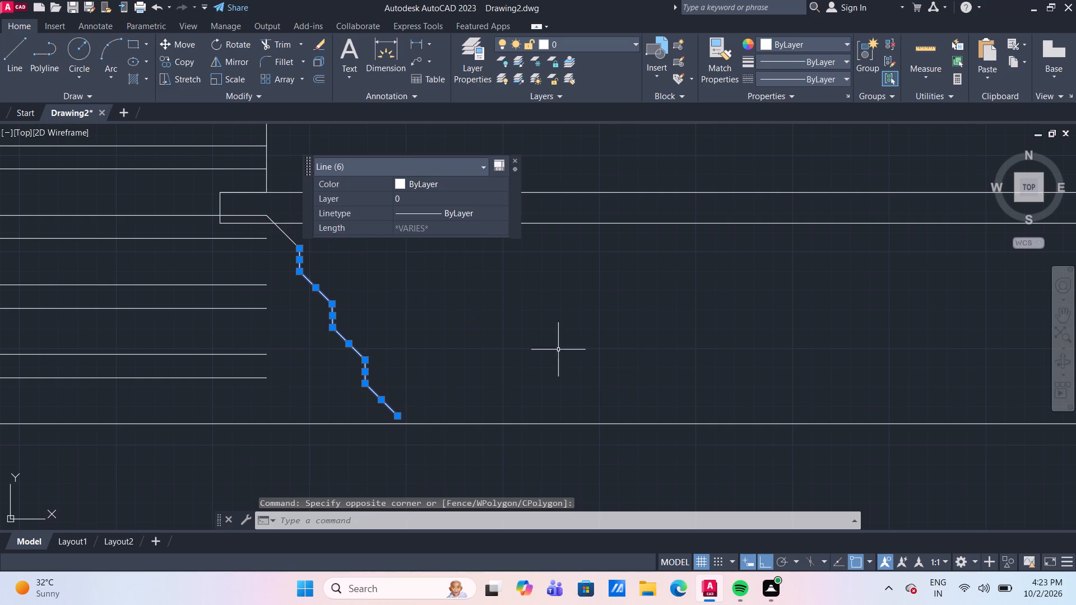
key(m)
key(Return)
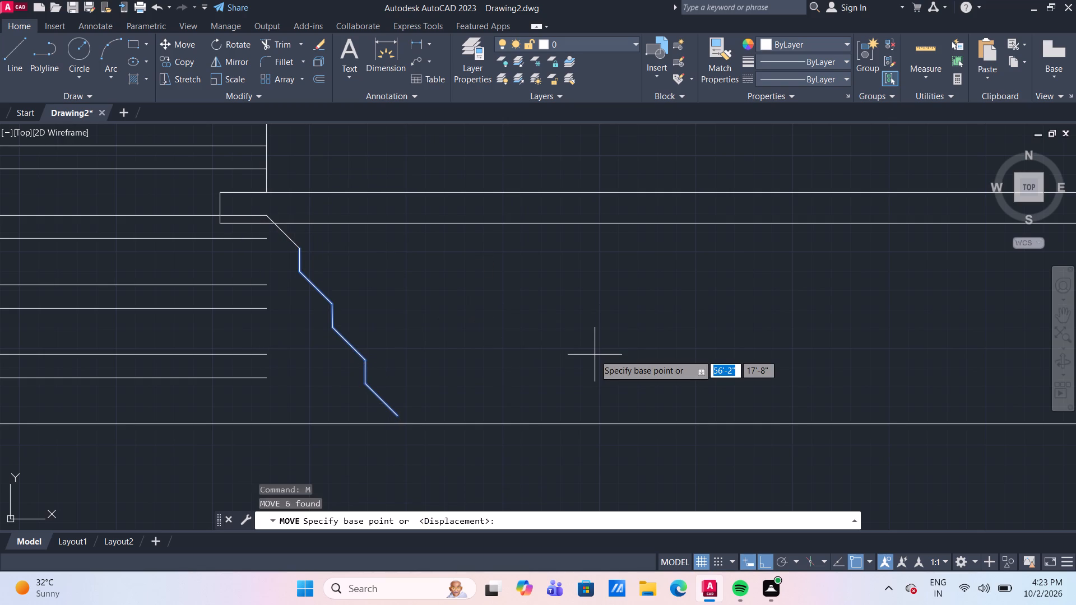
click(297, 248)
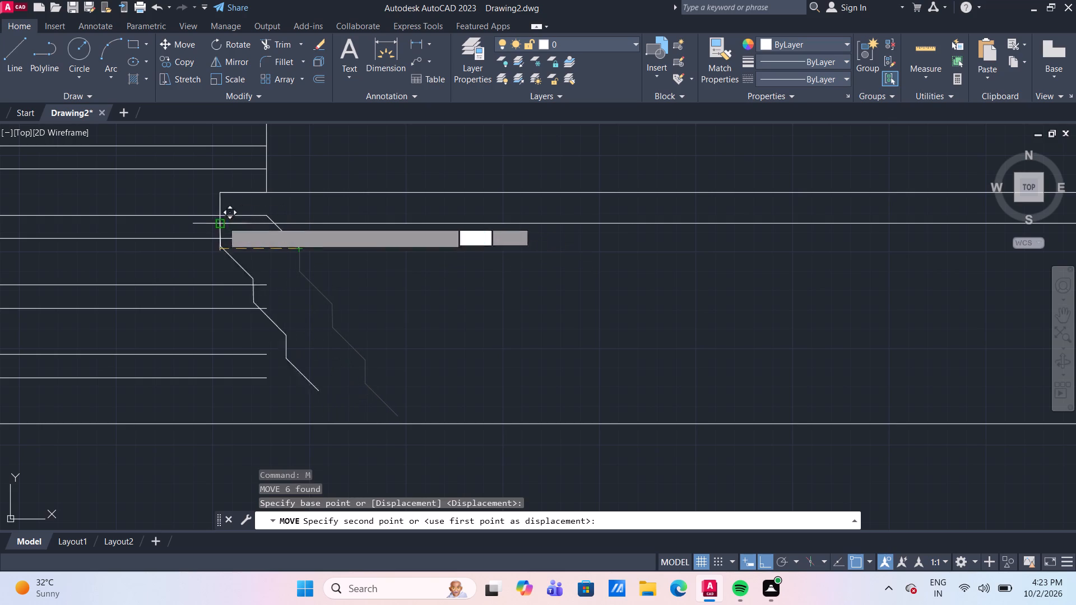
scroll(179, 216, up, 3)
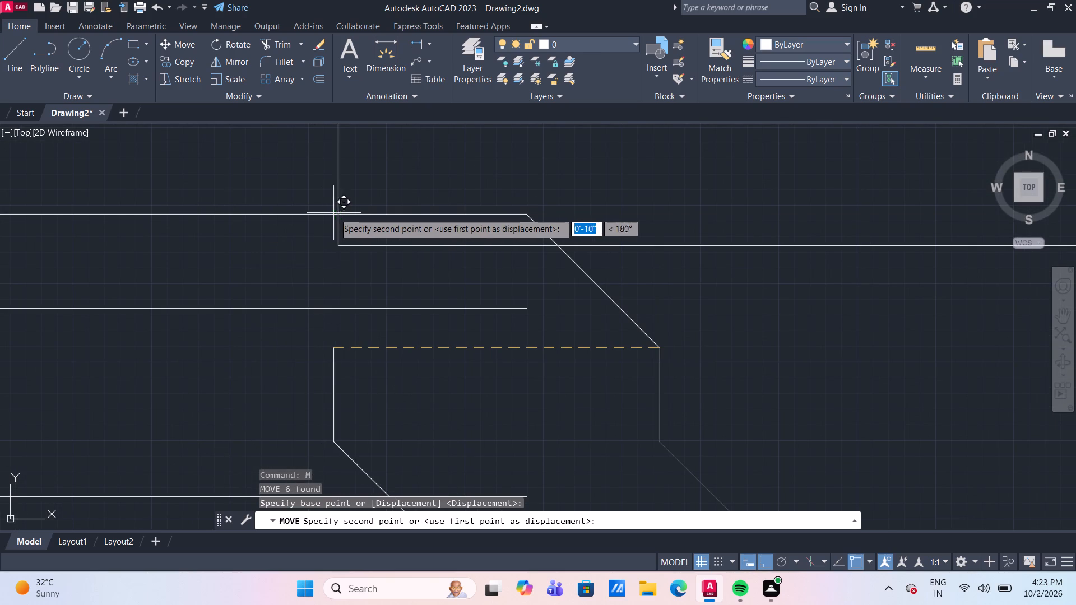
click(334, 213)
scroll(396, 253, down, 4)
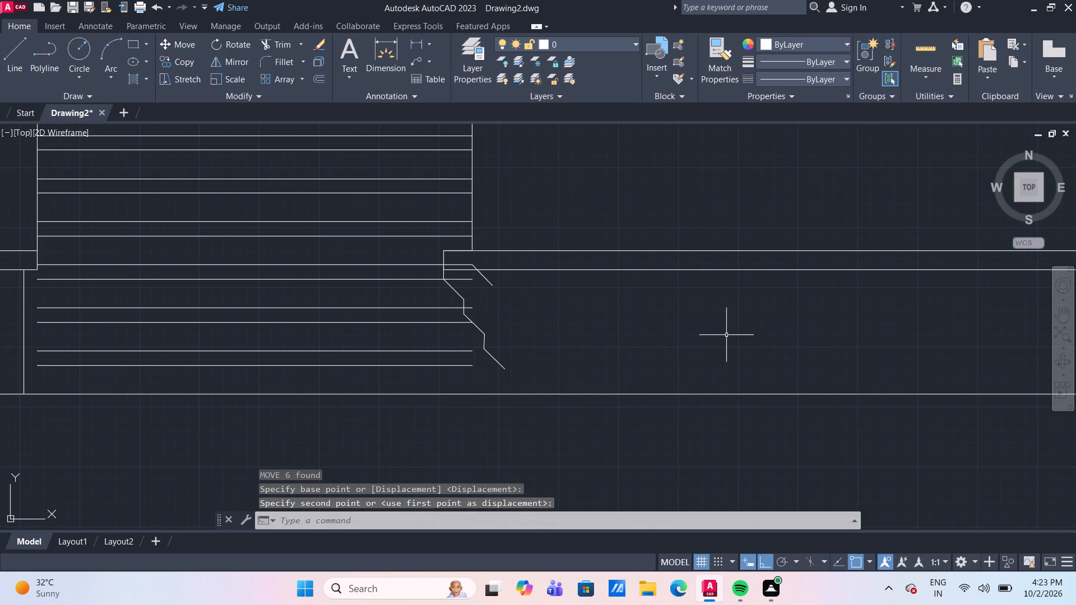
Erase the single sloped line left behind at the profile's former position below the tower edge.
middle_drag(708, 335, 587, 323)
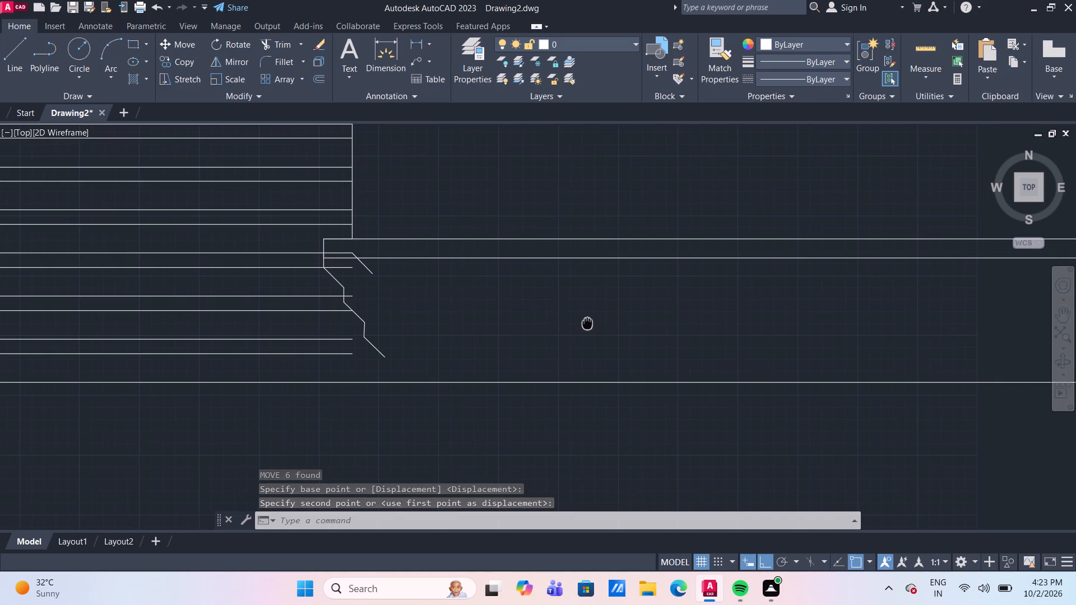
middle_drag(587, 323, 571, 323)
scroll(564, 324, up, 1)
middle_drag(293, 286, 297, 286)
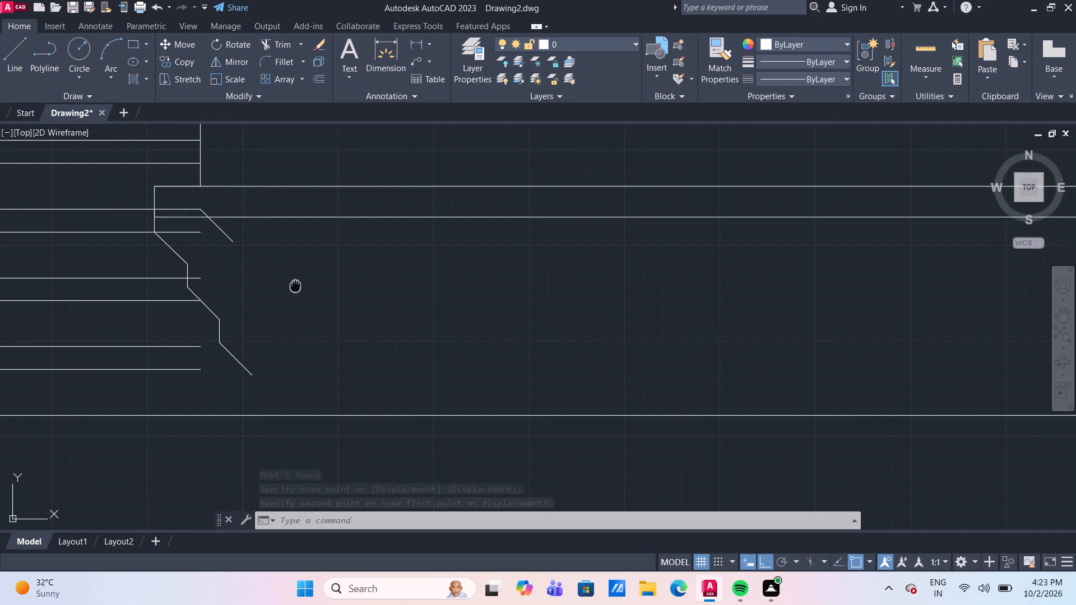
middle_drag(297, 286, 303, 308)
scroll(276, 268, up, 1)
middle_drag(237, 268, 329, 297)
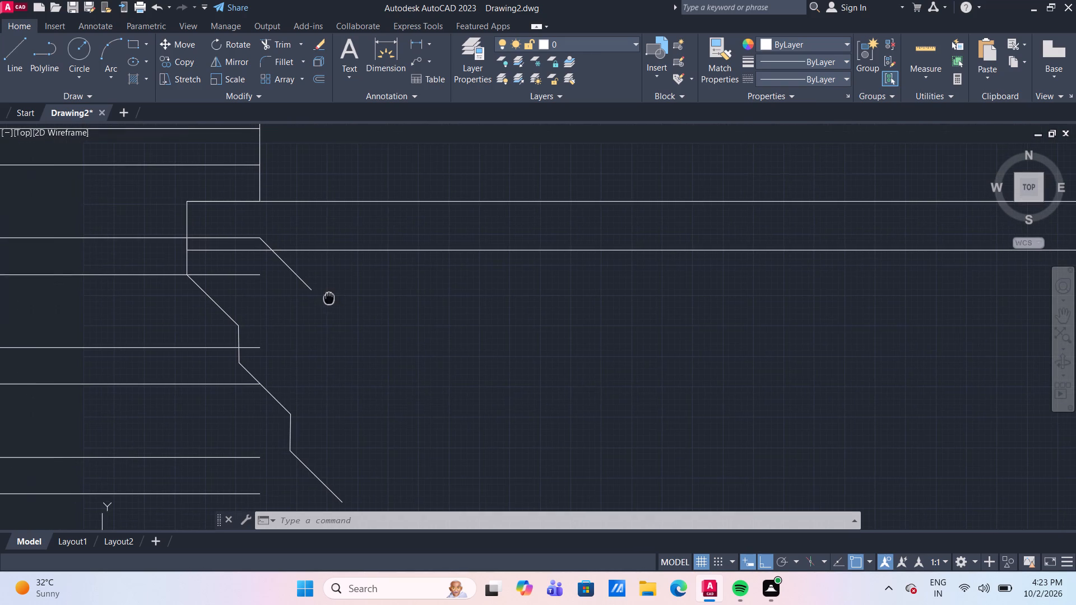
key(Escape)
click(314, 296)
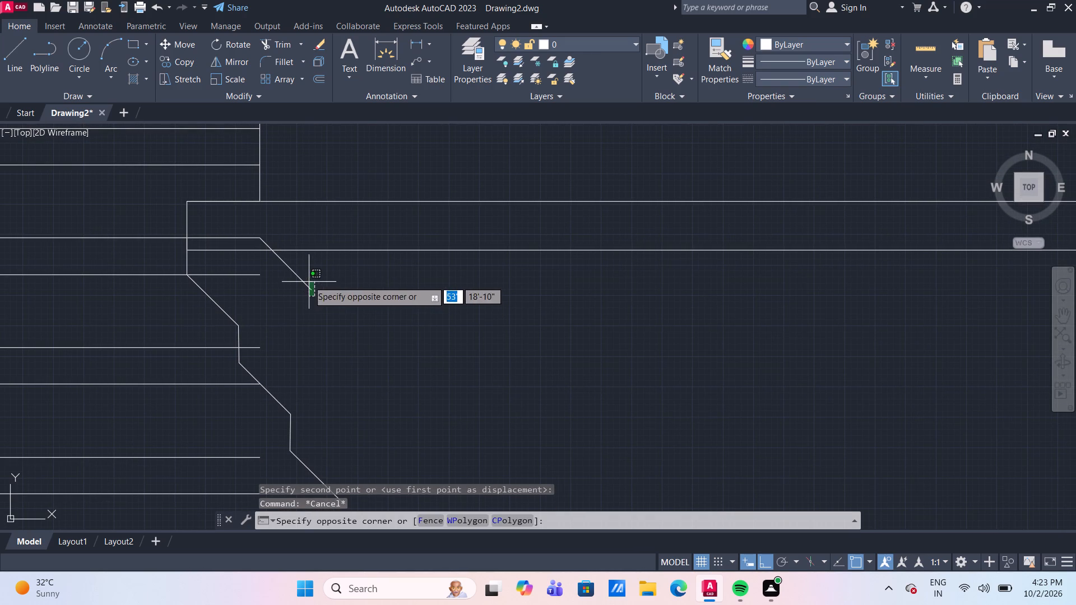
click(299, 275)
key(Delete)
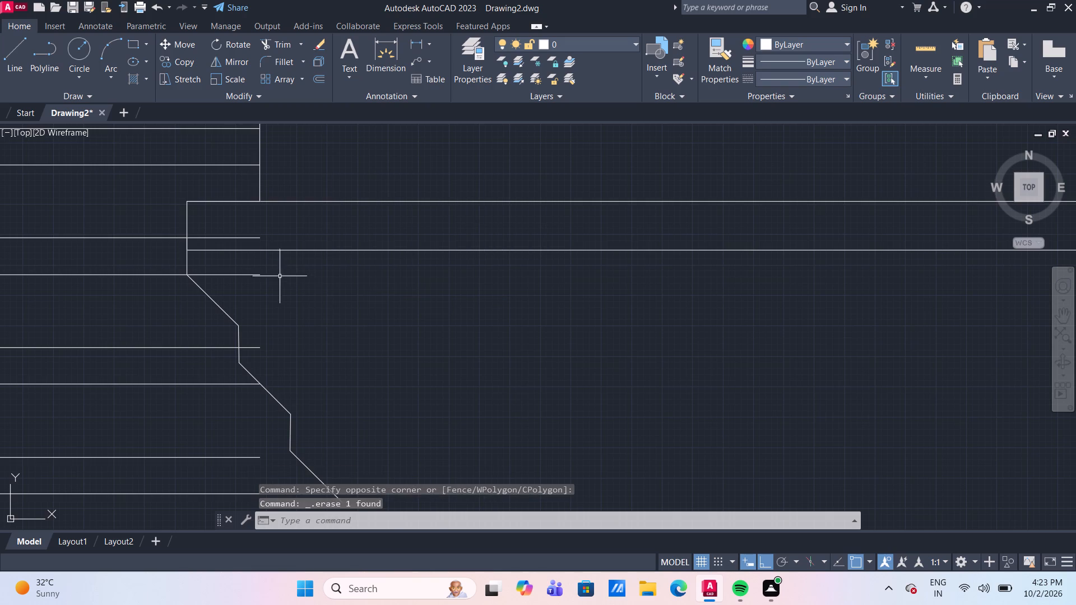
Trim the upper two step lines back to the plinth band's left end, plus the profile's vertical piece overlapping the band's end.
scroll(262, 246, up, 1)
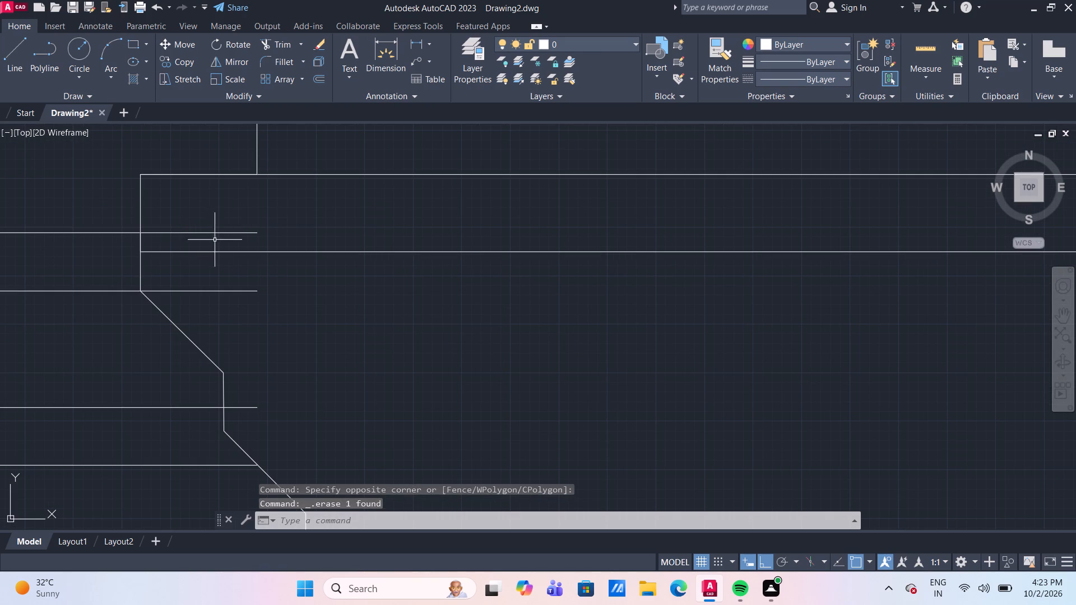
middle_drag(218, 243, 251, 289)
text(tr)
key(Return)
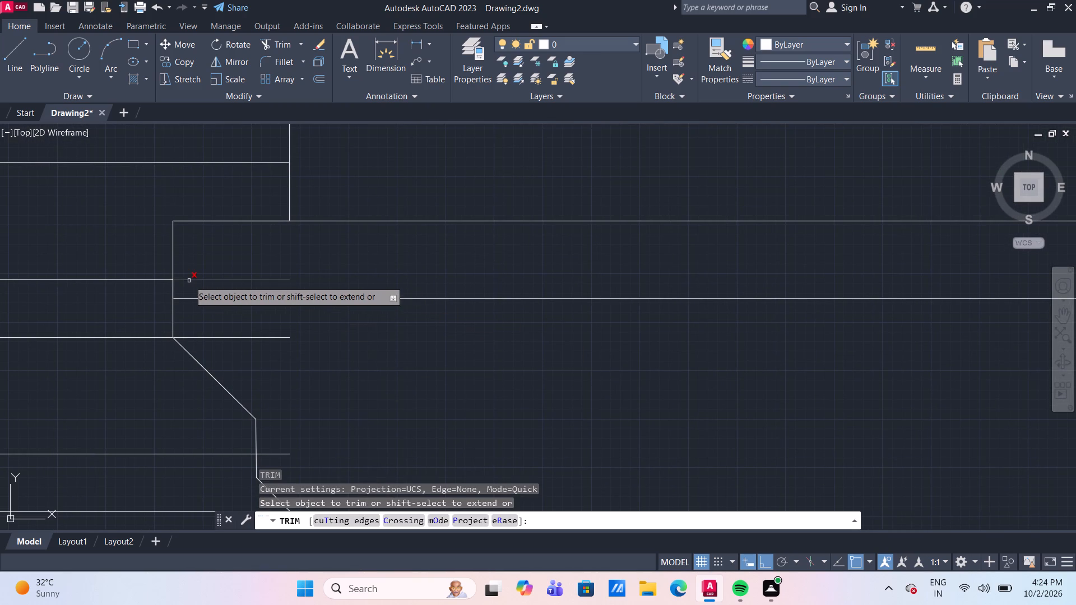
click(189, 281)
scroll(191, 281, down, 2)
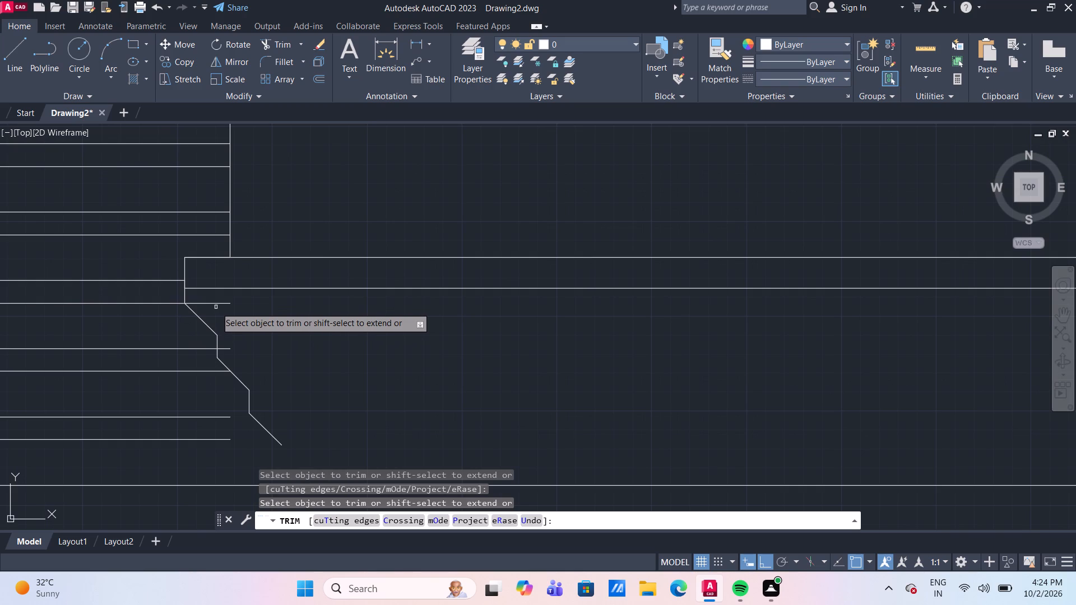
click(215, 304)
middle_drag(196, 300, 322, 282)
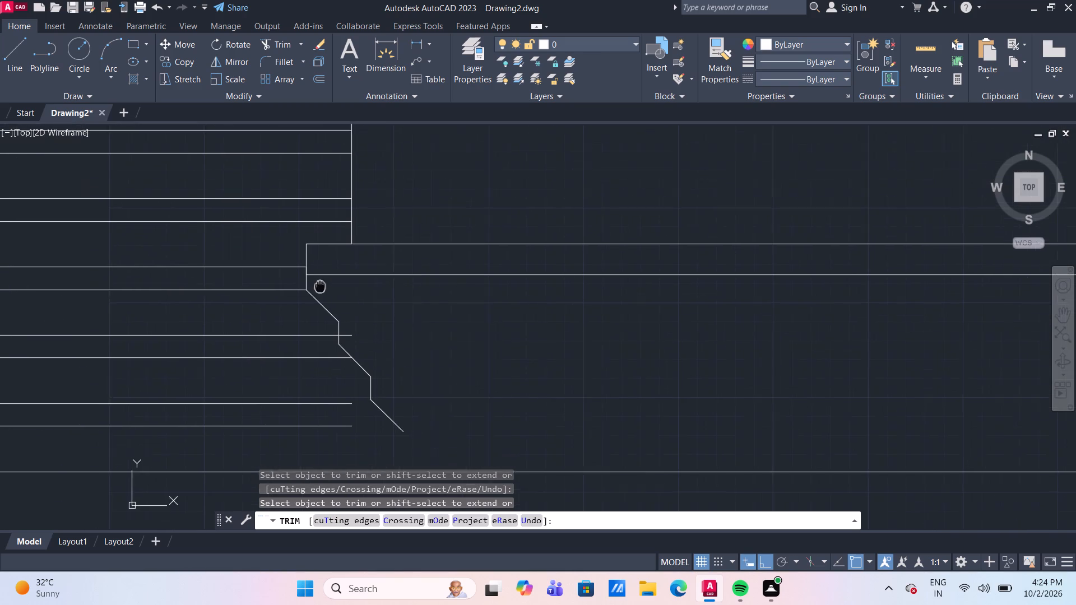
middle_drag(322, 282, 322, 282)
middle_drag(369, 304, 364, 286)
scroll(273, 255, up, 2)
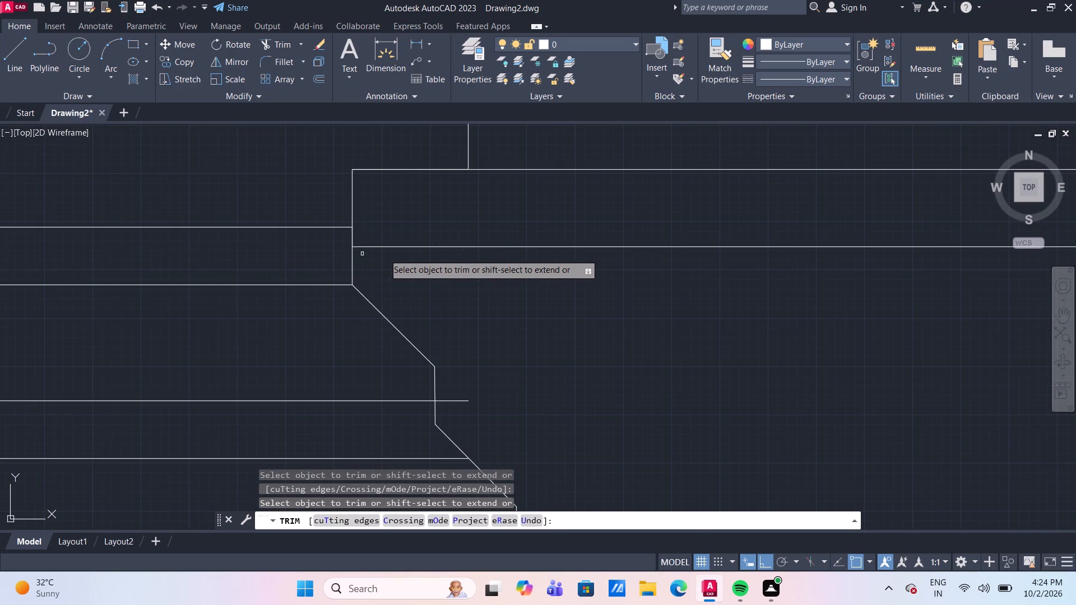
click(353, 239)
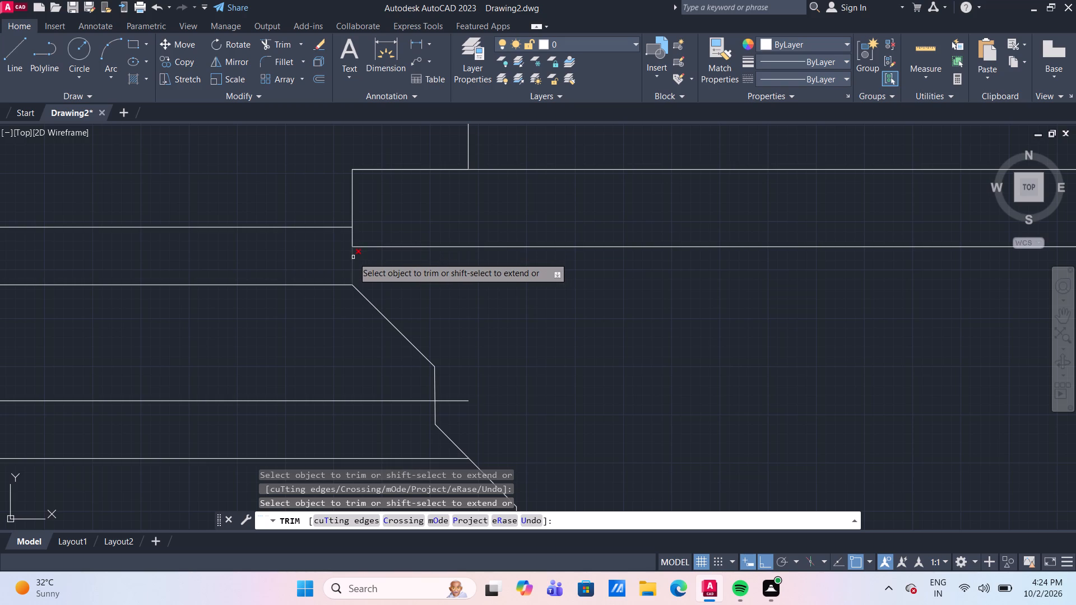
key(Escape)
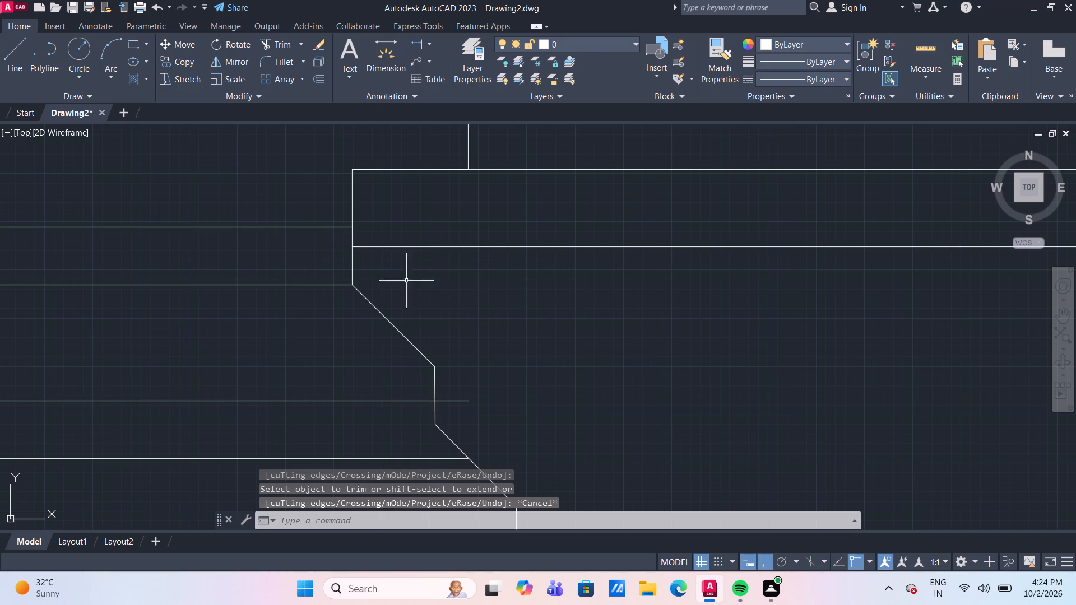
Inspect the vertical segments at the plinth band's left end and how the stepped profile meets the step lines below.
click(351, 260)
scroll(360, 234, up, 2)
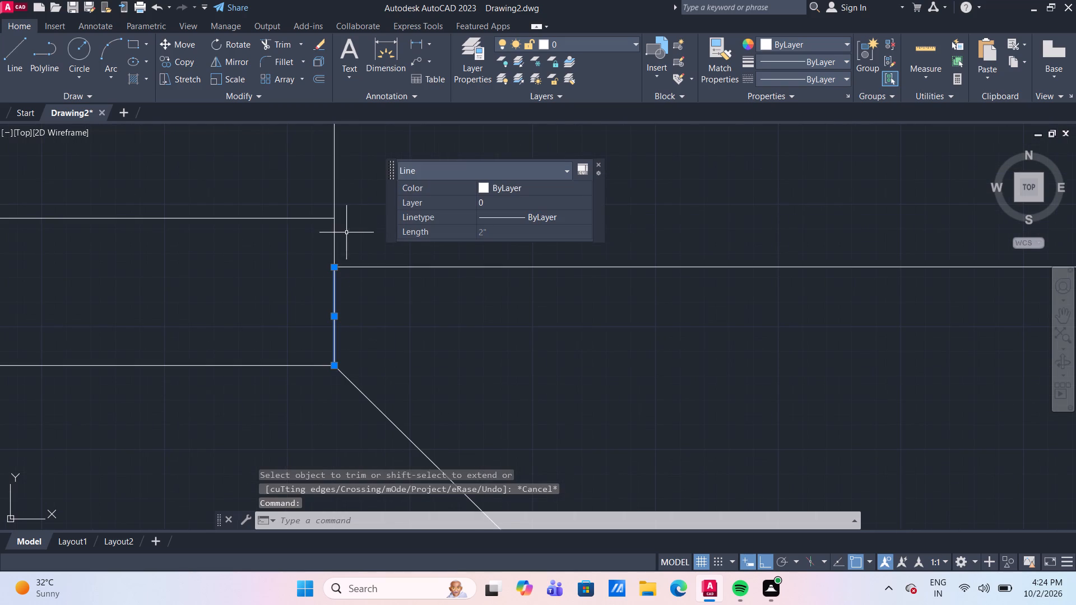
click(335, 237)
scroll(387, 248, down, 2)
key(Escape)
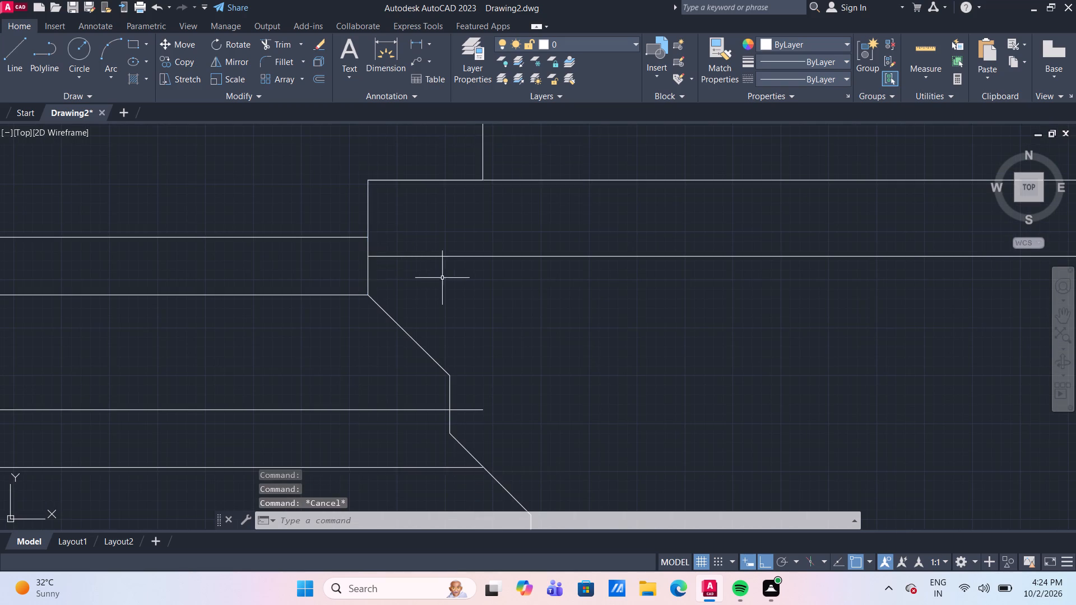
scroll(449, 280, up, 1)
middle_drag(459, 279, 372, 254)
scroll(359, 253, down, 4)
middle_drag(414, 296, 372, 285)
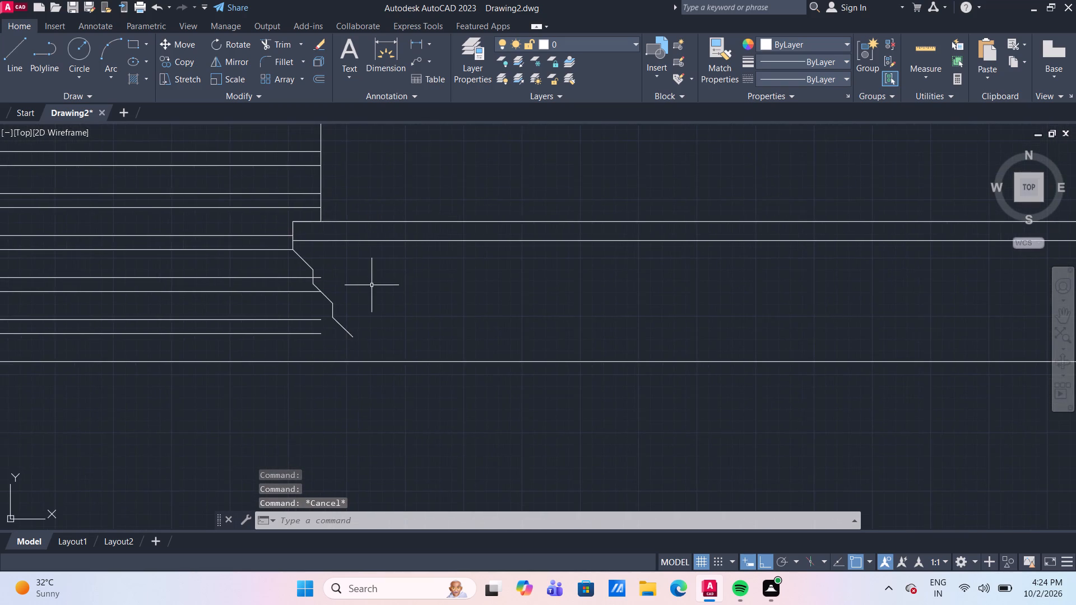
scroll(372, 285, down, 2)
scroll(389, 292, up, 2)
scroll(297, 267, up, 1)
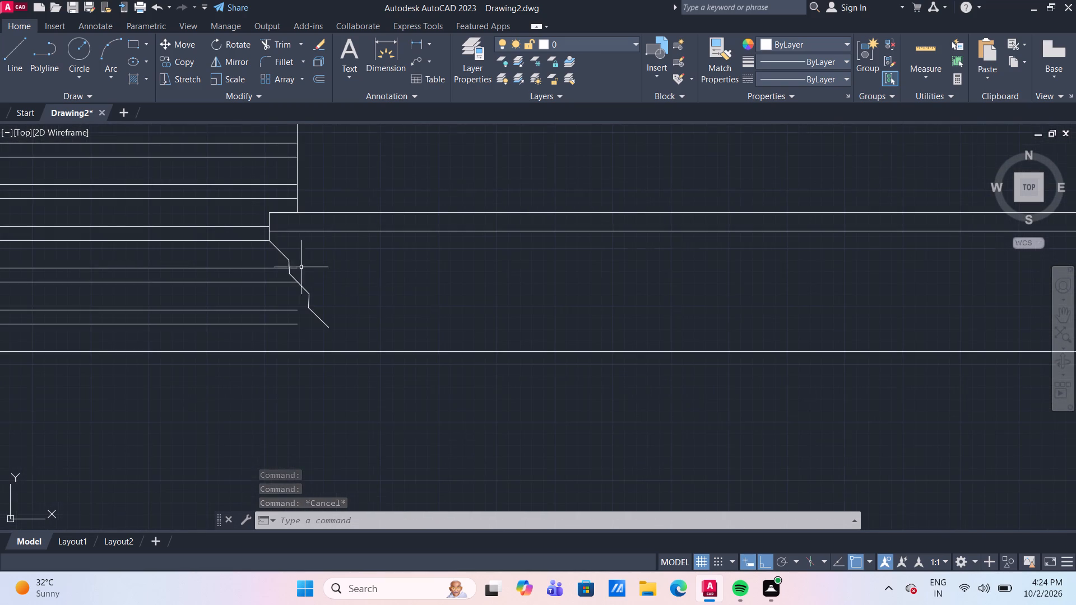
scroll(296, 267, up, 1)
middle_click(276, 267)
scroll(275, 249, up, 1)
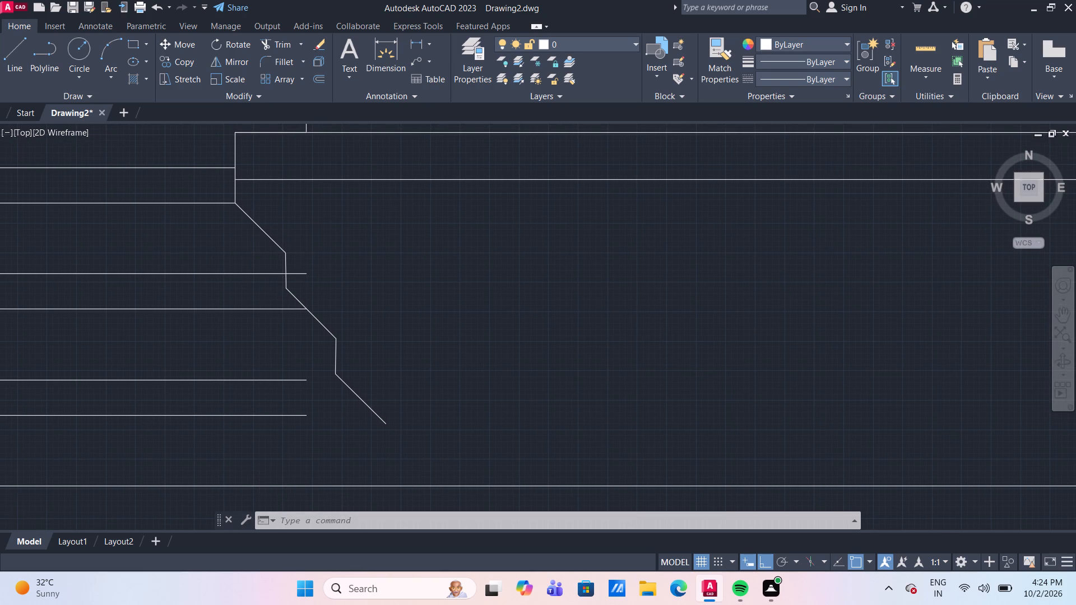
scroll(270, 249, down, 2)
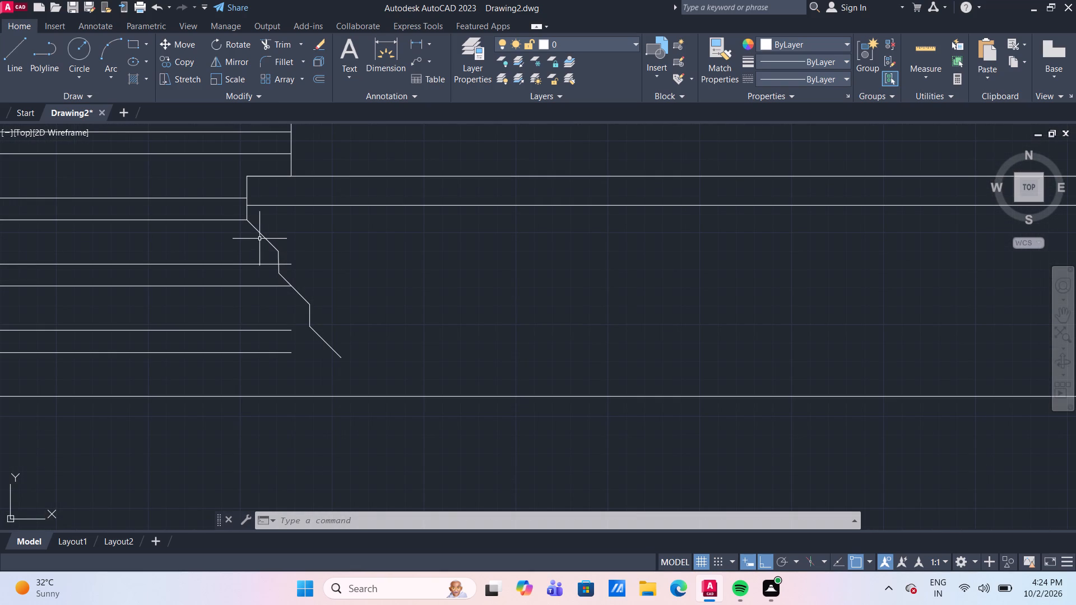
Stretch the lower end of the profile's topmost sloped line down to where the step line below crosses the profile's vertical line.
click(264, 236)
scroll(326, 240, up, 2)
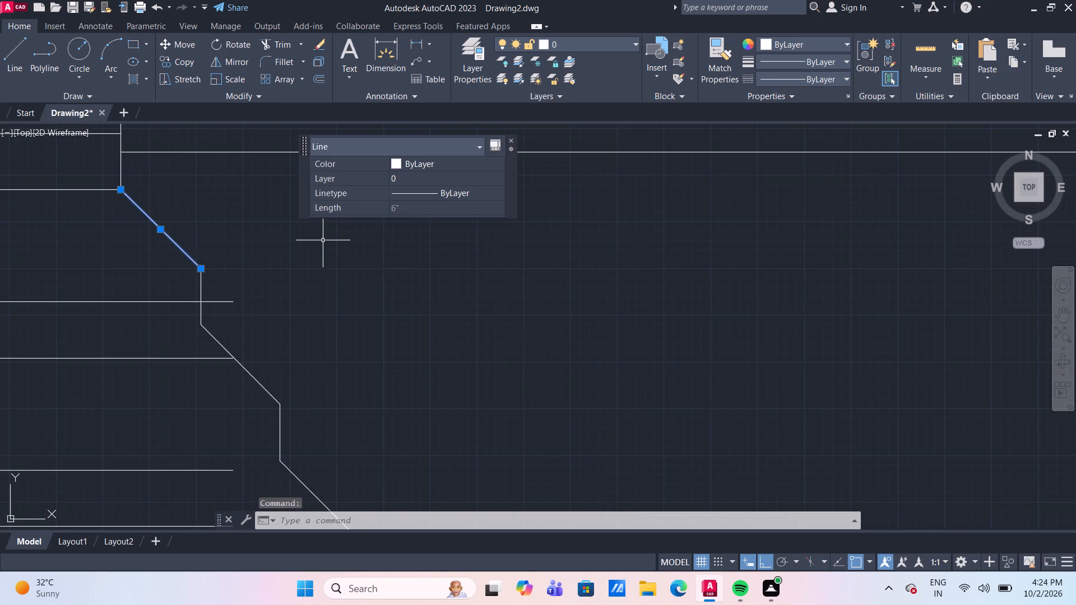
scroll(297, 248, down, 2)
click(259, 255)
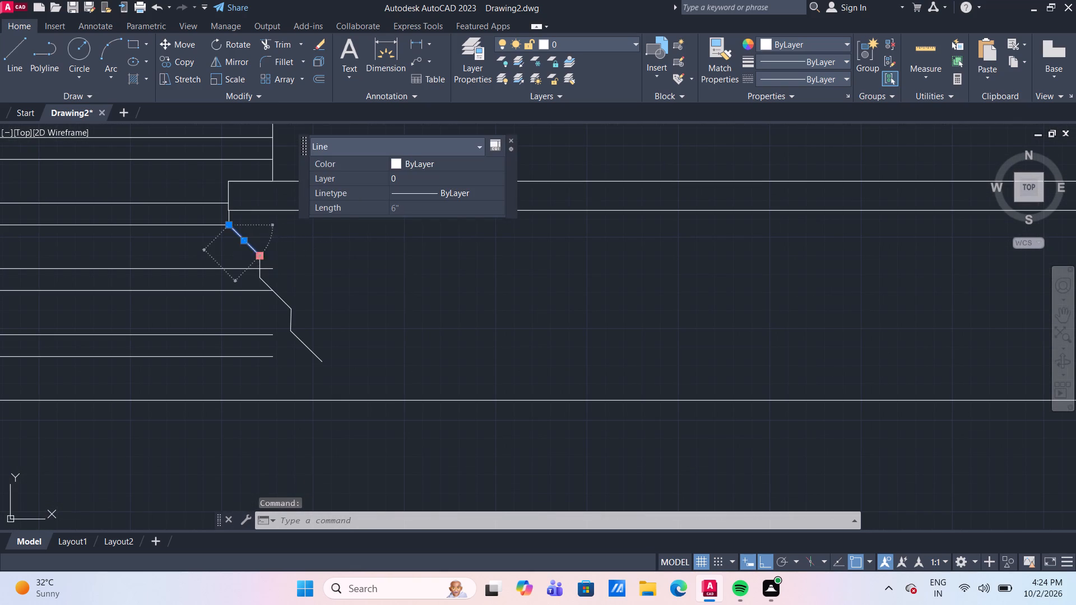
scroll(259, 267, up, 2)
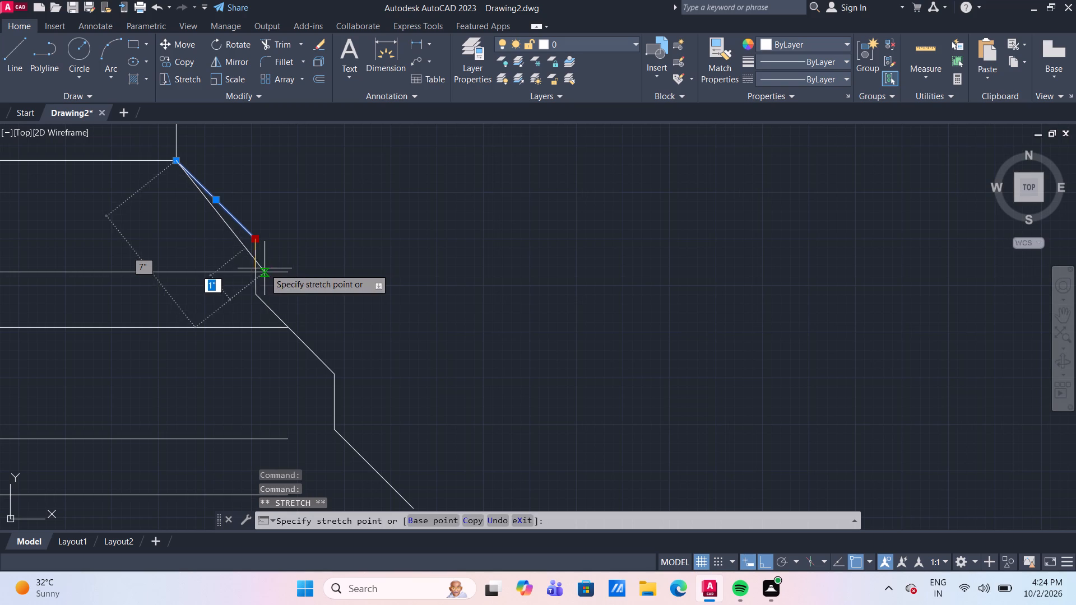
scroll(265, 268, up, 2)
click(237, 275)
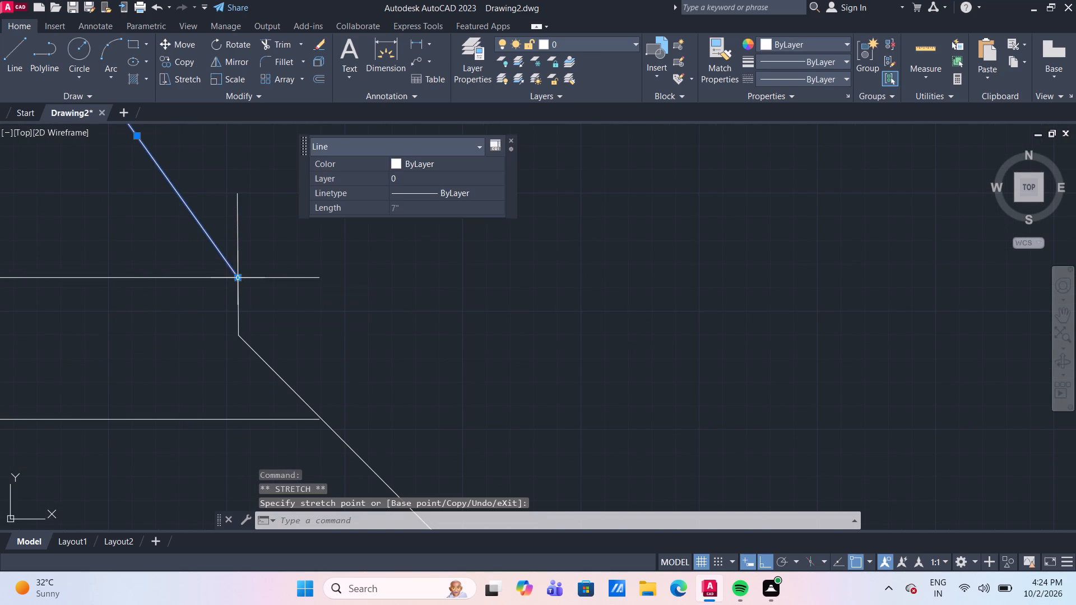
Erase the profile's three lower lines: both lower sloped lines and the vertical line joining them.
key(Escape)
scroll(221, 256, down, 2)
key(Escape)
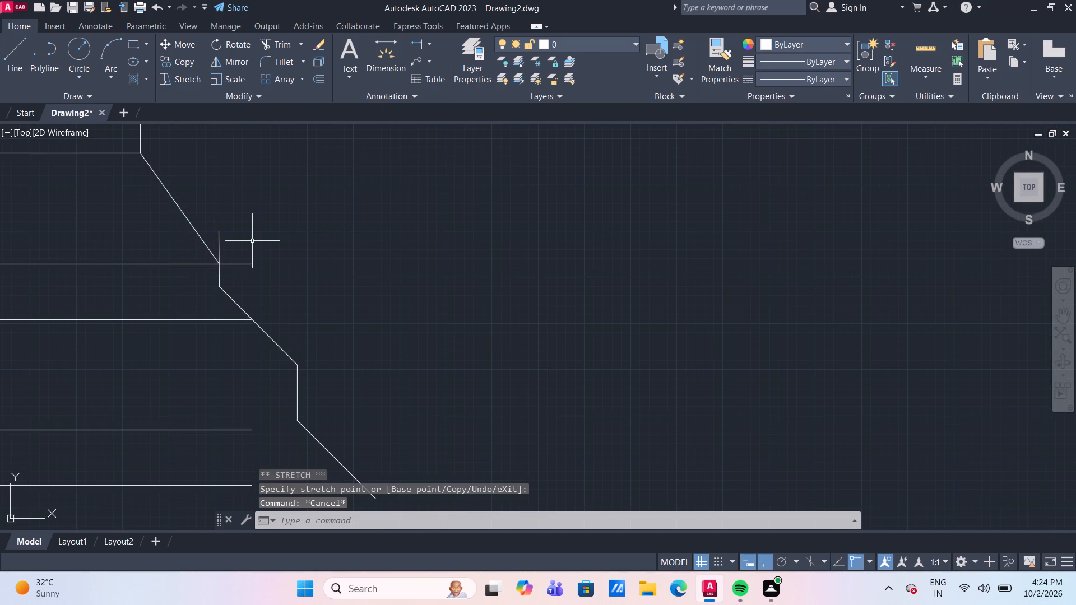
scroll(249, 241, down, 1)
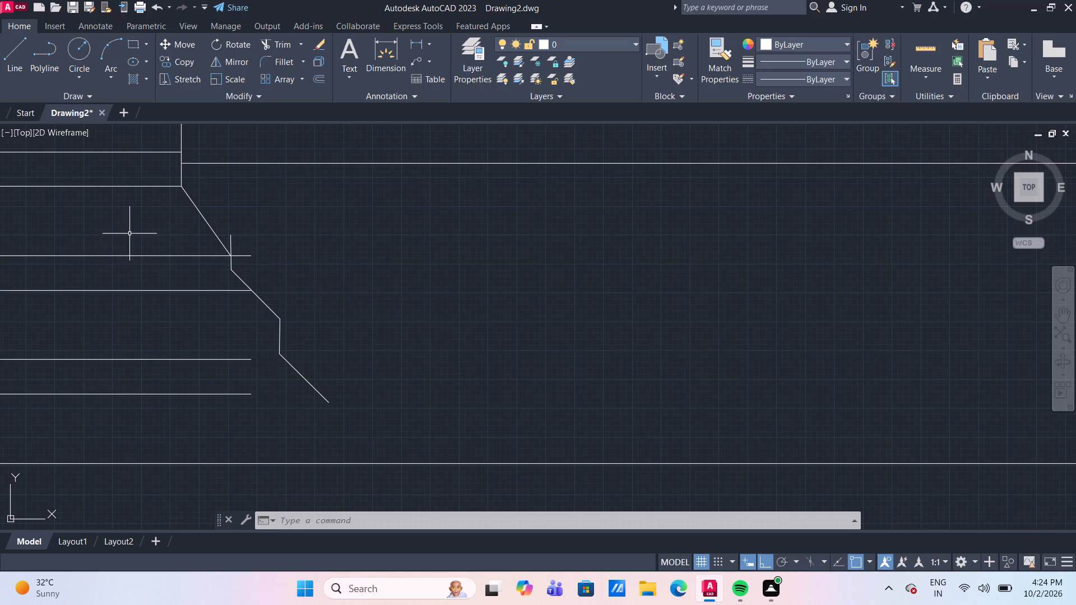
click(207, 222)
key(Escape)
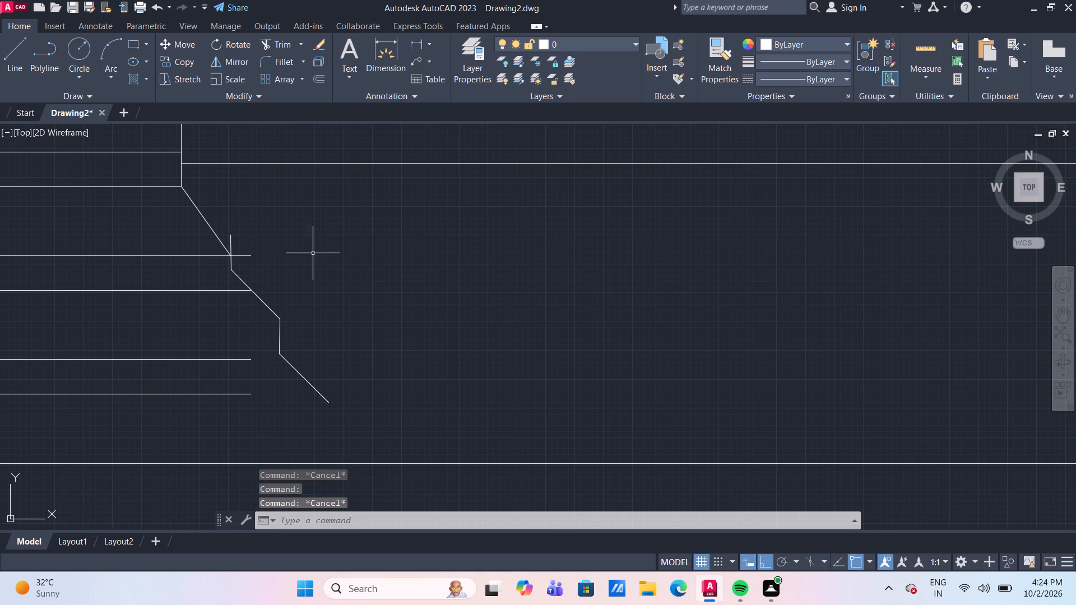
middle_click(291, 267)
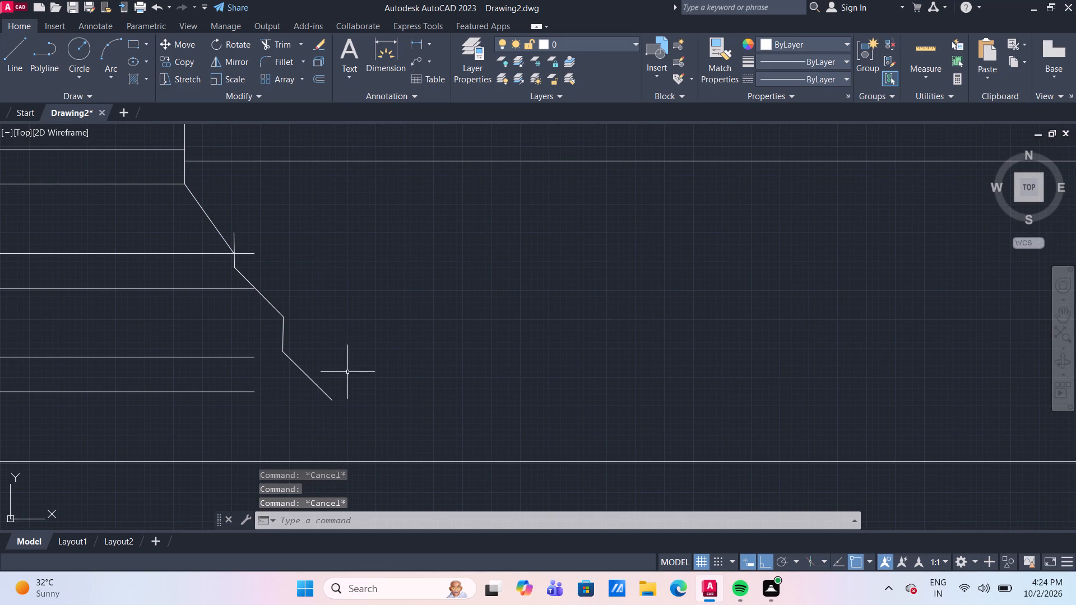
drag(354, 421, 341, 417)
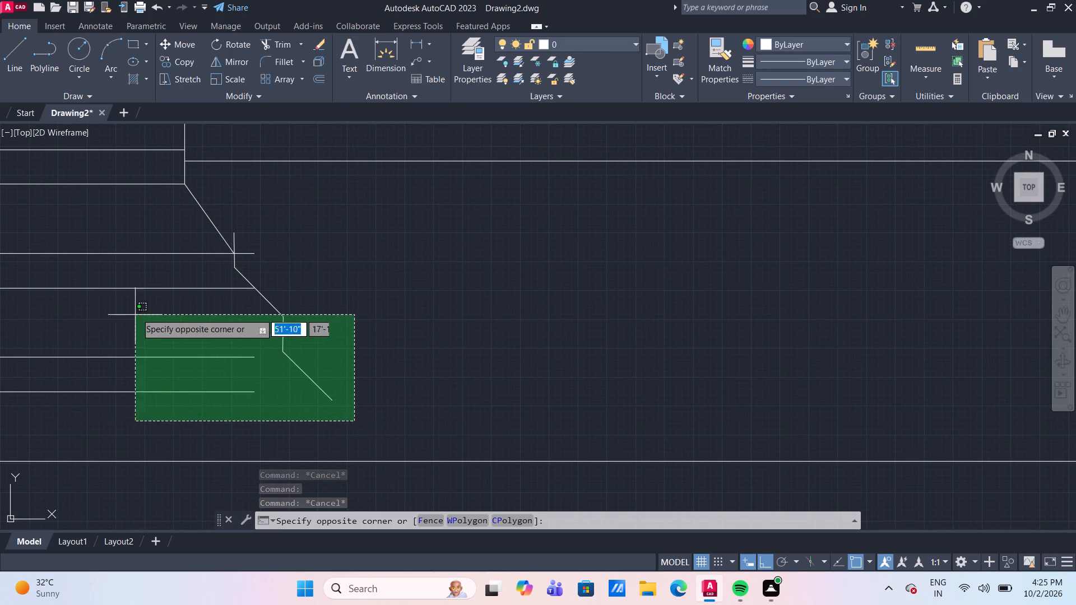
click(276, 278)
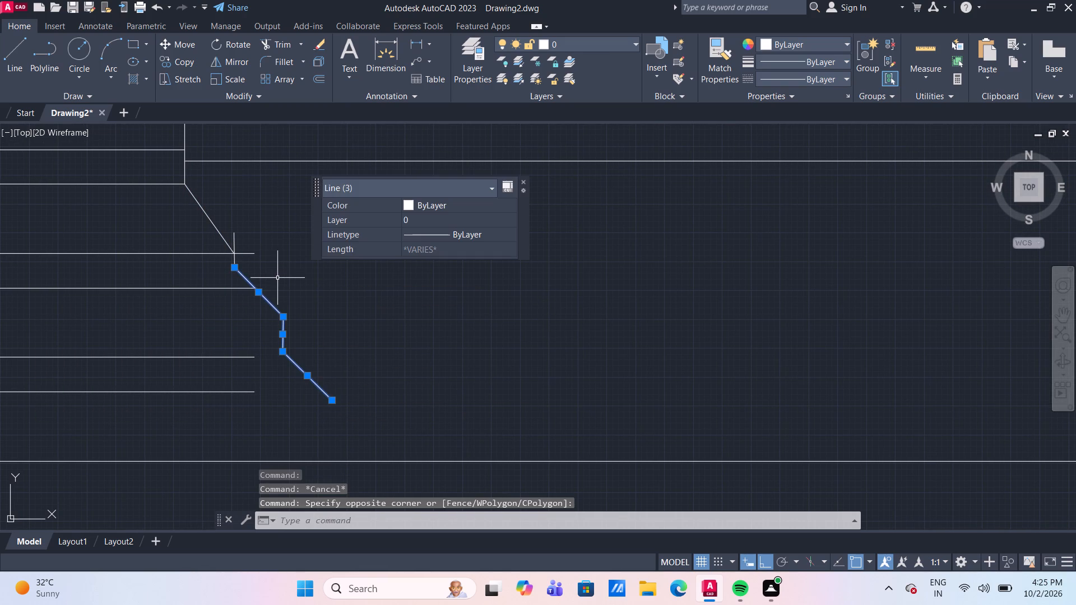
key(Delete)
Move the short vertical line straight down so its top end meets the lower end of the remaining sloped line.
scroll(175, 249, up, 1)
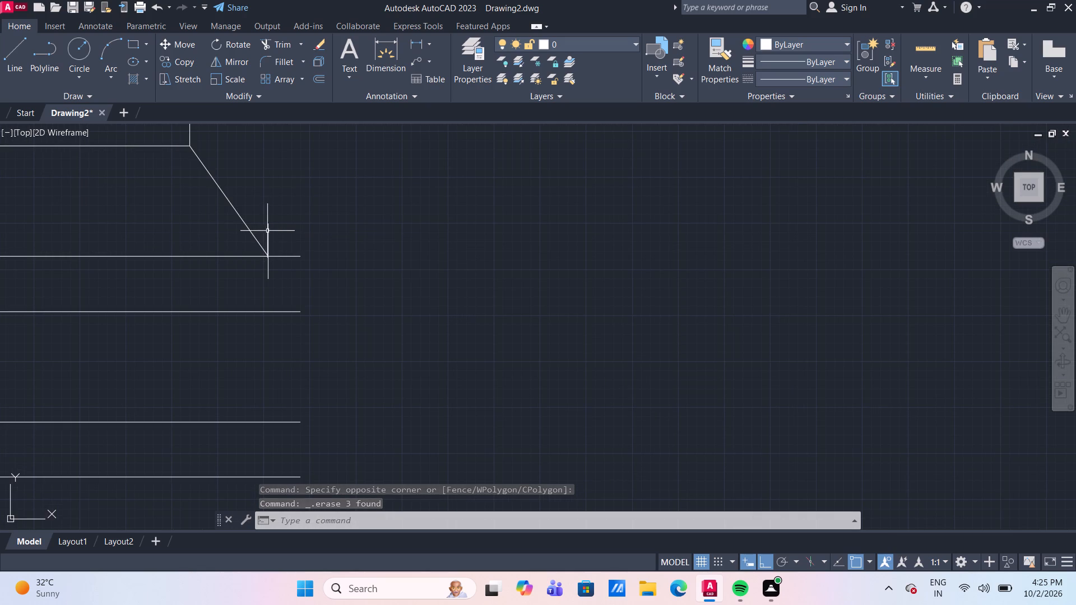
click(268, 230)
key(m)
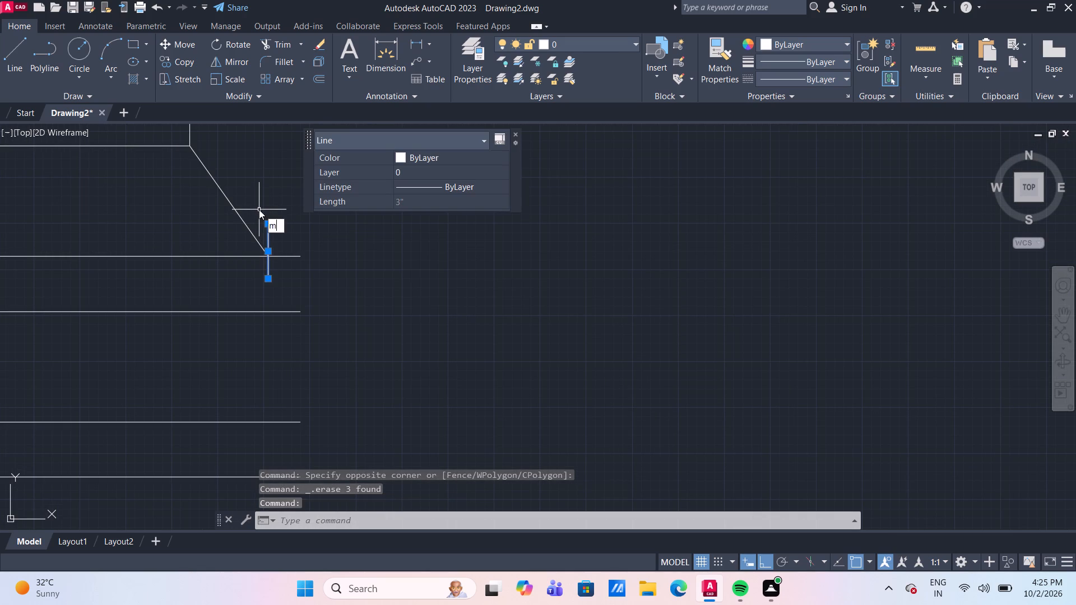
key(Return)
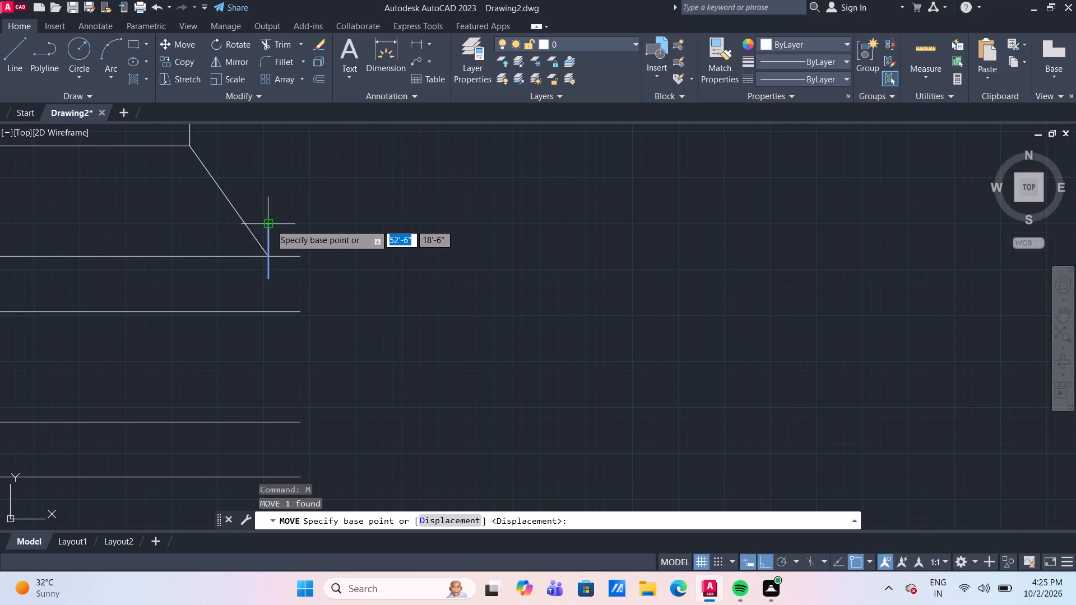
click(271, 224)
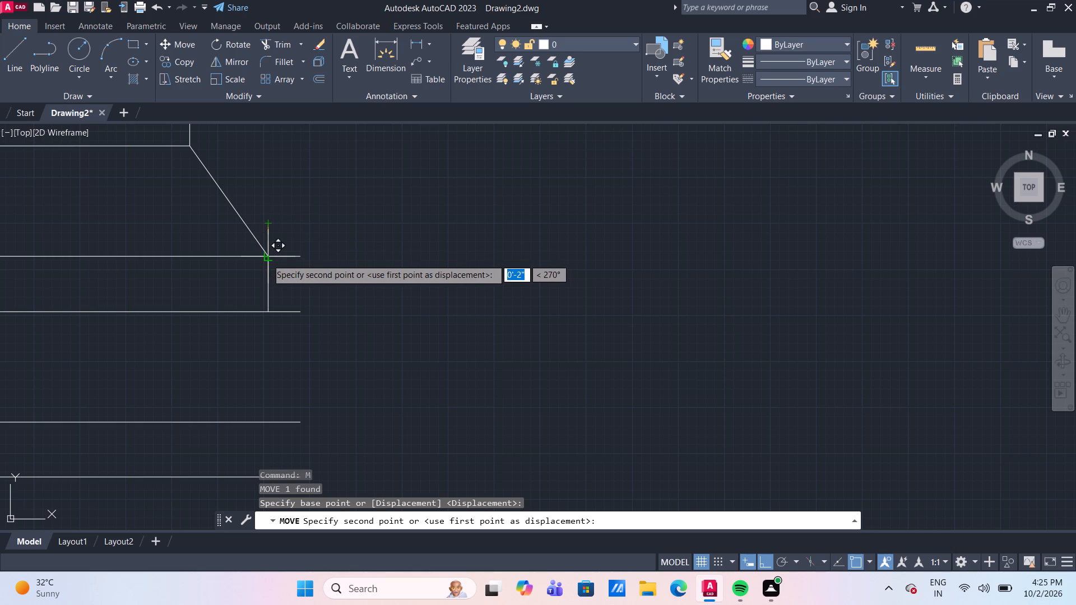
click(267, 259)
scroll(314, 277, down, 2)
scroll(411, 311, down, 4)
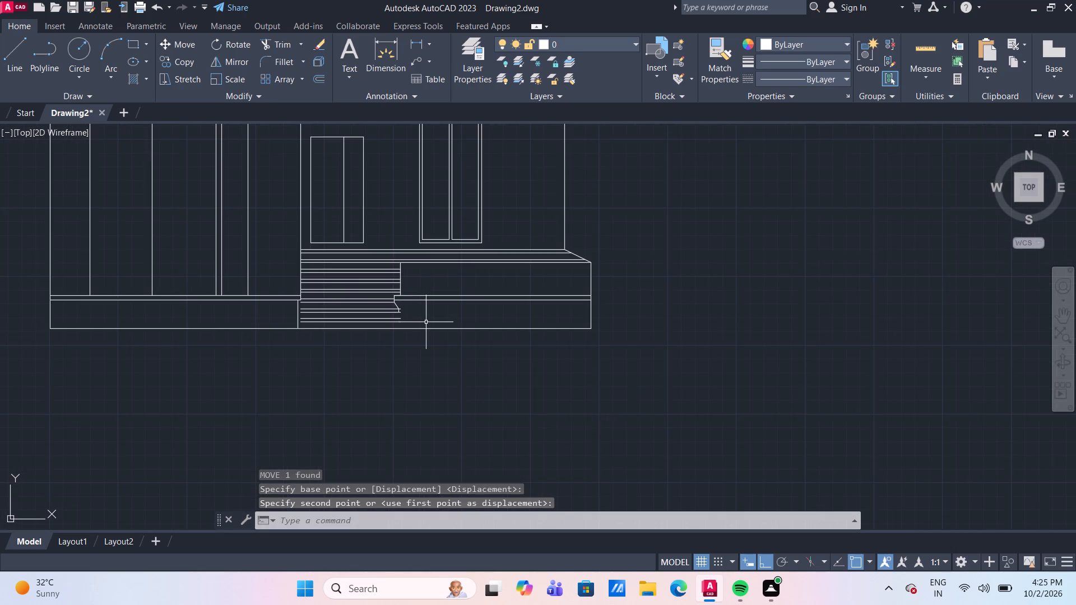
Copy the sloped line from its upper end to the bottom end of the short vertical line.
scroll(430, 319, up, 2)
scroll(371, 305, up, 1)
key(Escape)
middle_drag(367, 302, 284, 290)
scroll(284, 290, up, 1)
middle_drag(296, 297, 313, 298)
key(Escape)
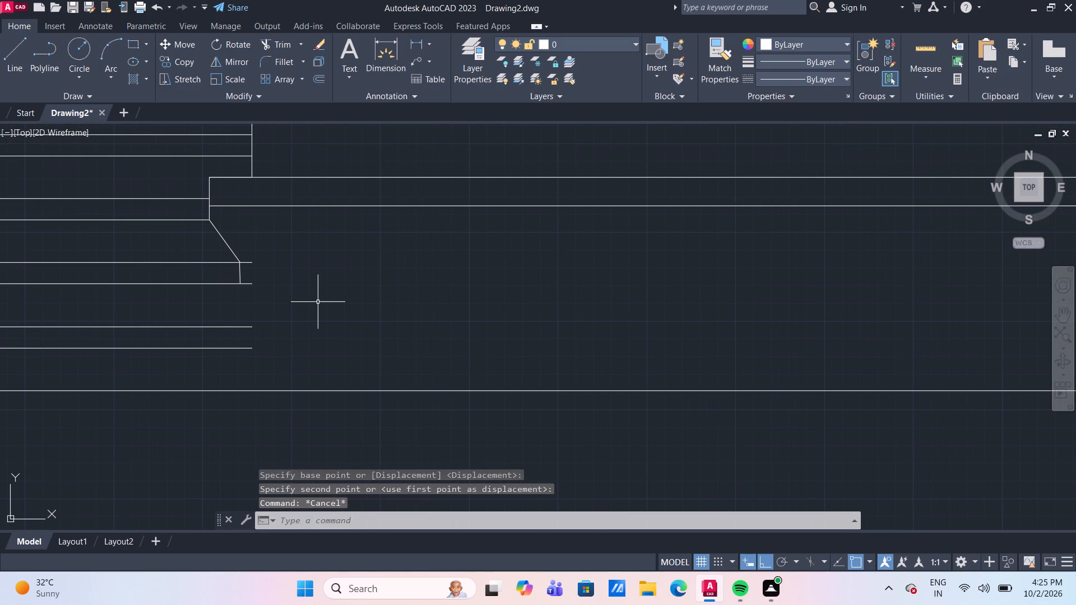
click(226, 240)
text(co)
key(Return)
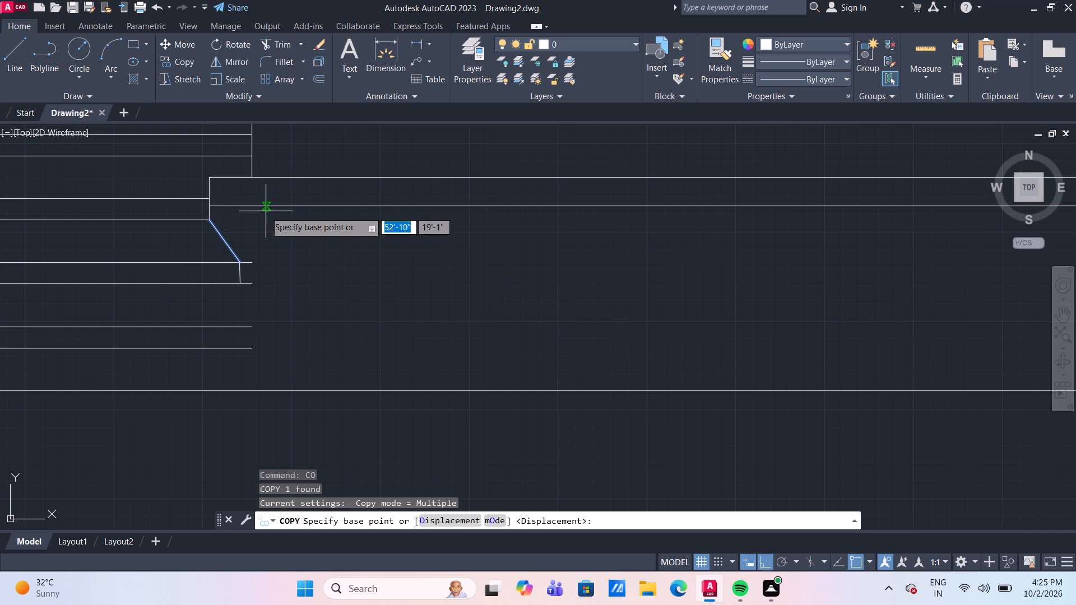
click(212, 222)
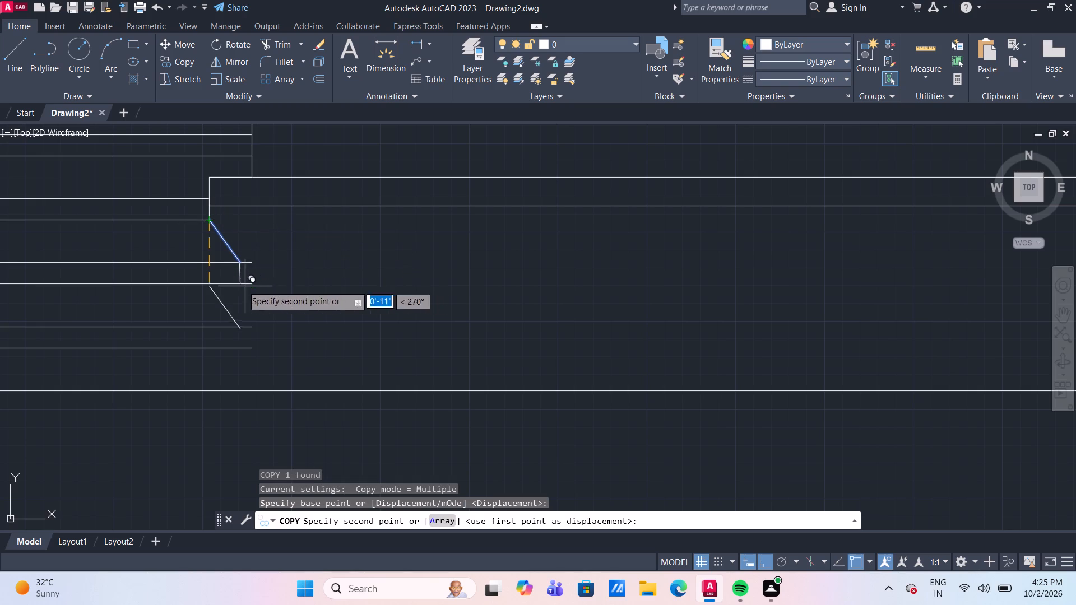
click(240, 285)
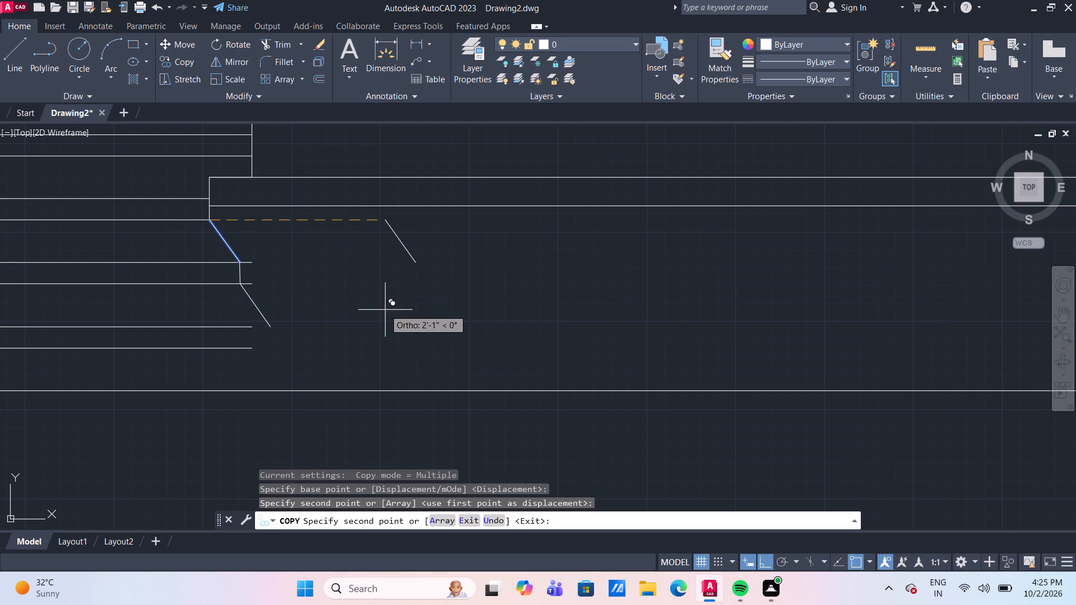
middle_drag(313, 348, 309, 331)
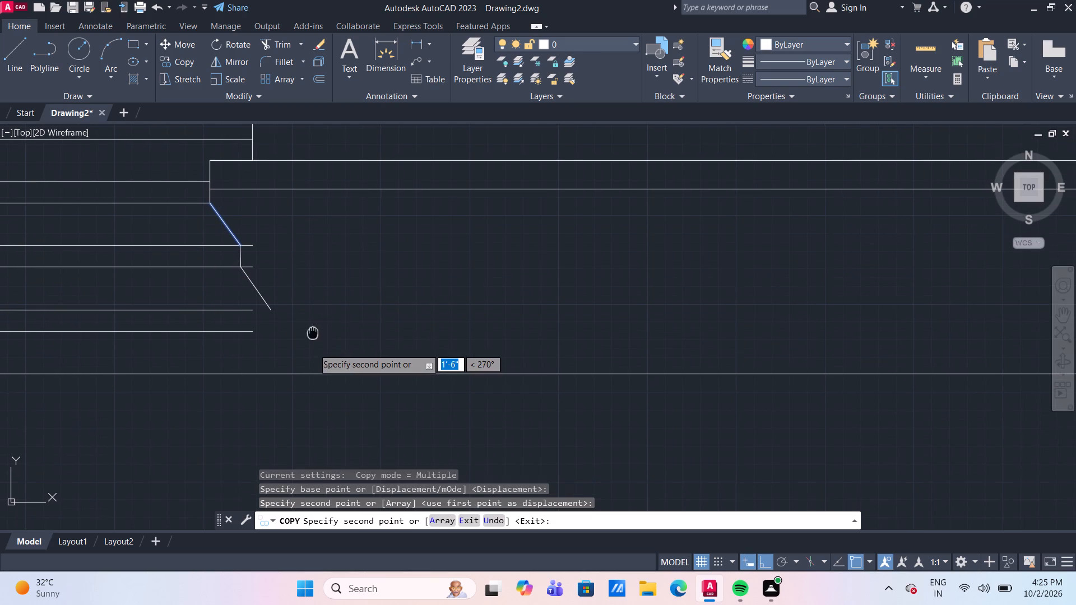
key(Escape)
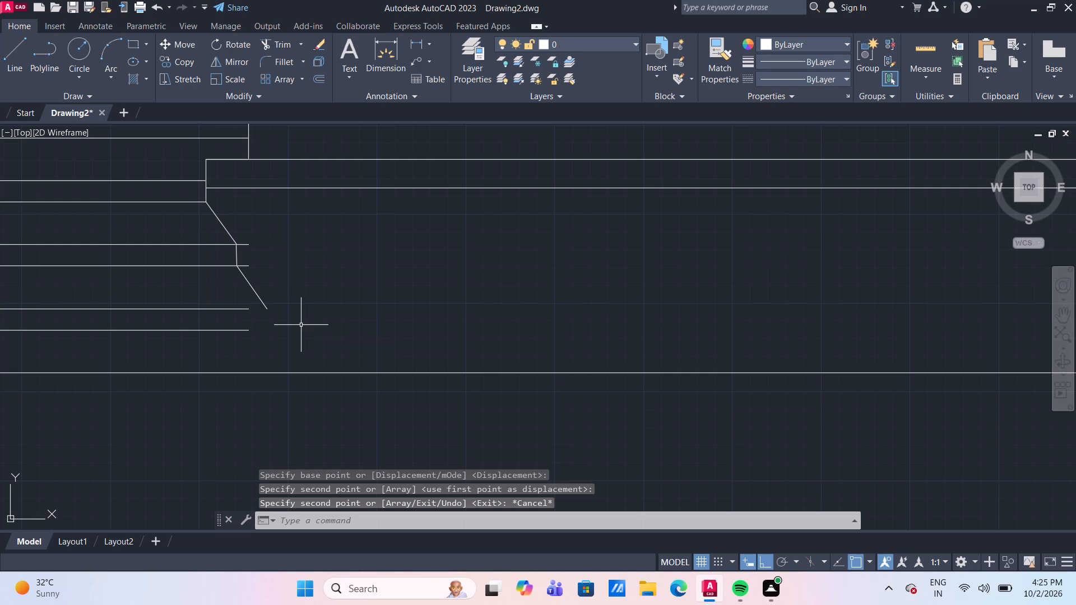
Copy the short vertical line from its top end to the lower end of the second sloped line.
scroll(270, 291, up, 1)
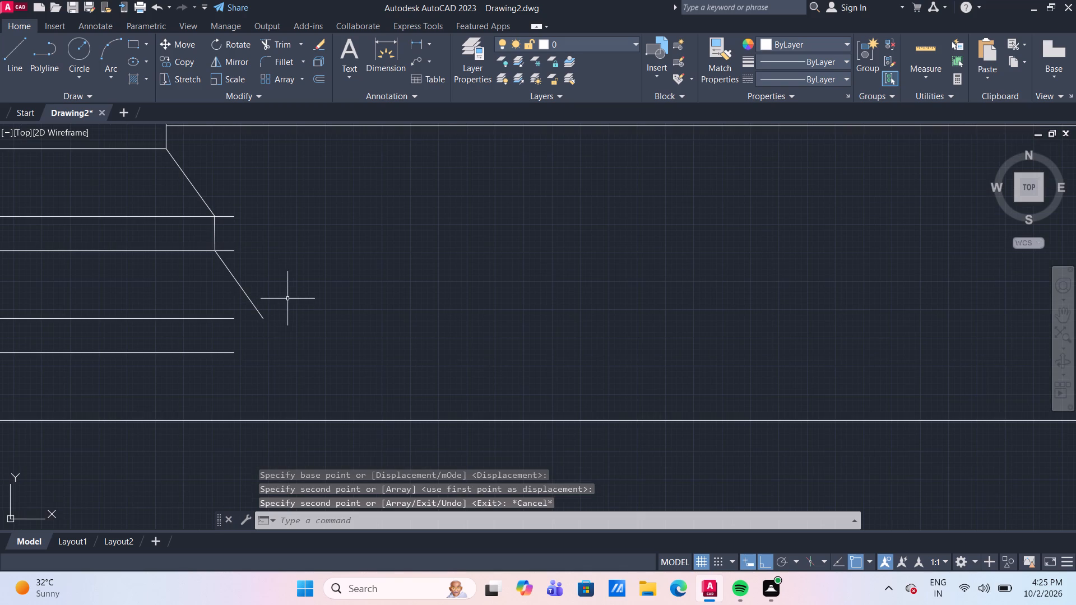
click(215, 233)
text(co)
key(Return)
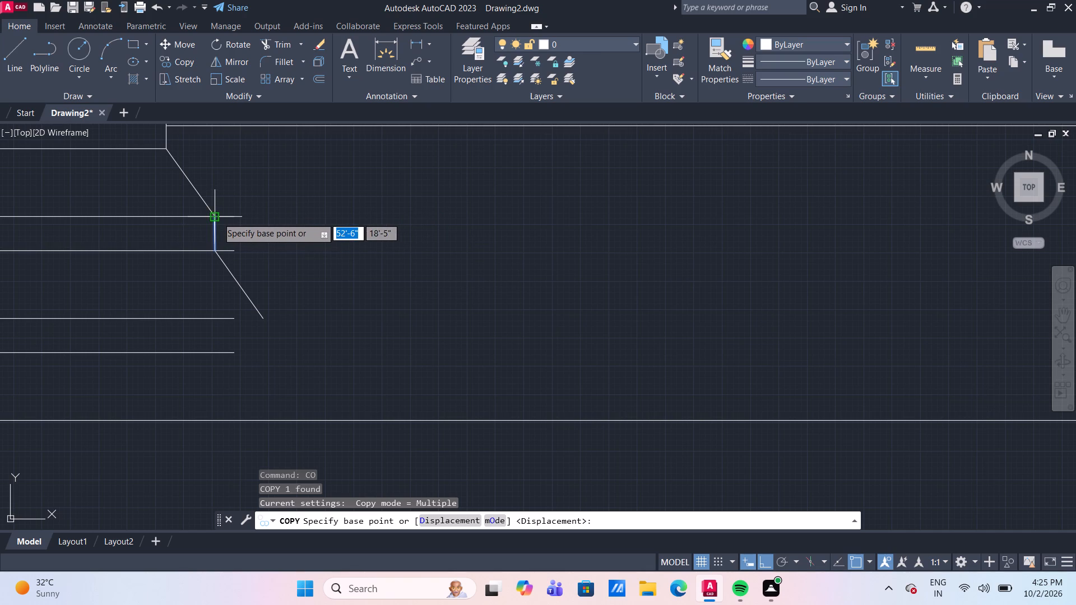
click(217, 217)
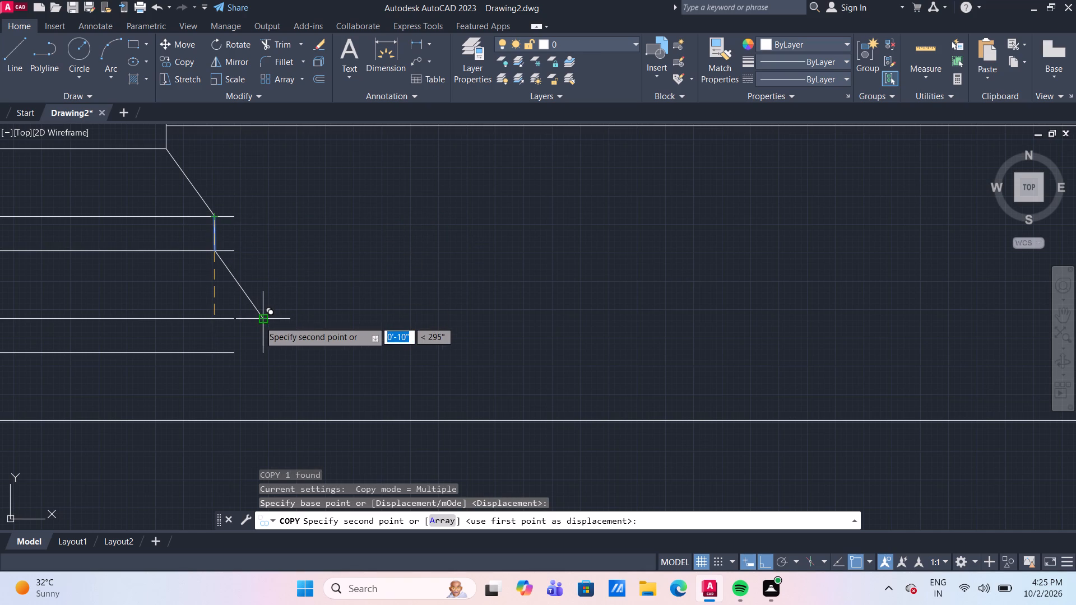
click(259, 321)
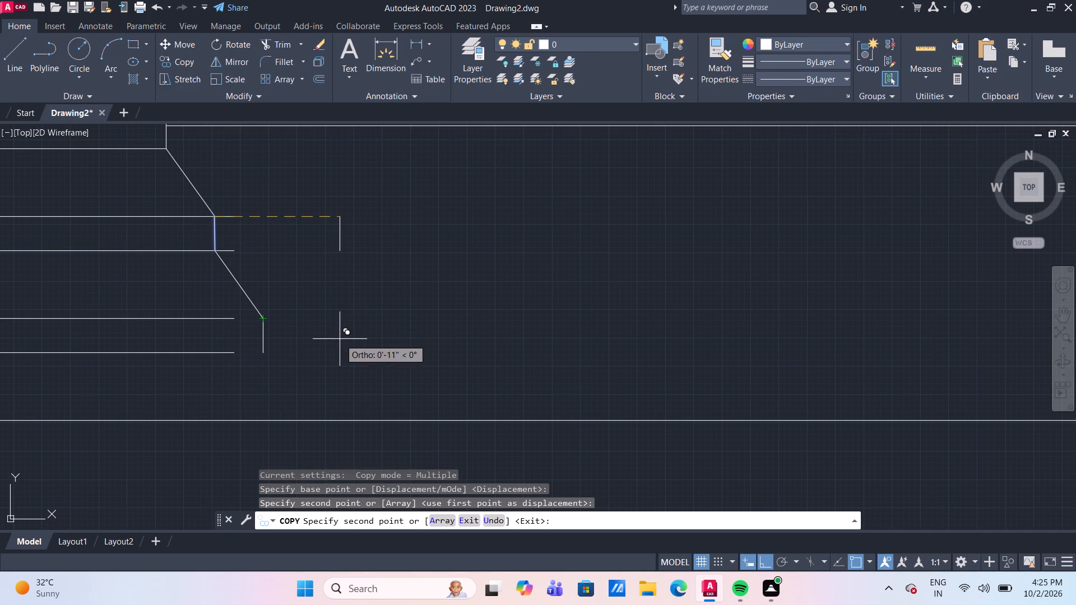
middle_drag(340, 339, 329, 316)
key(Escape)
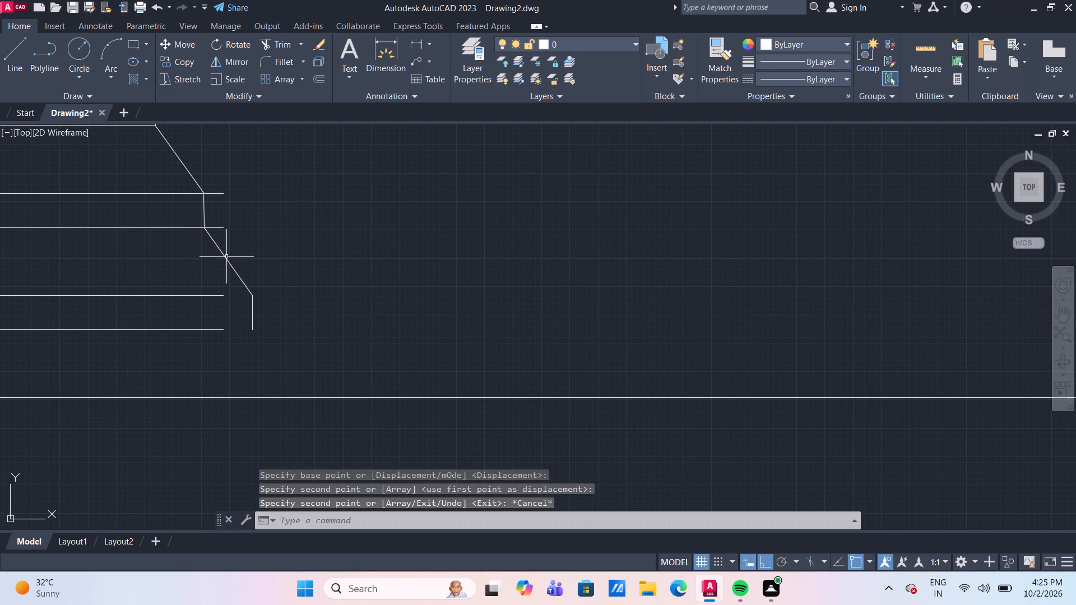
Copy the second sloped line from its upper end to the bottom of the second vertical line, down to the base line.
click(225, 259)
text(co)
key(Return)
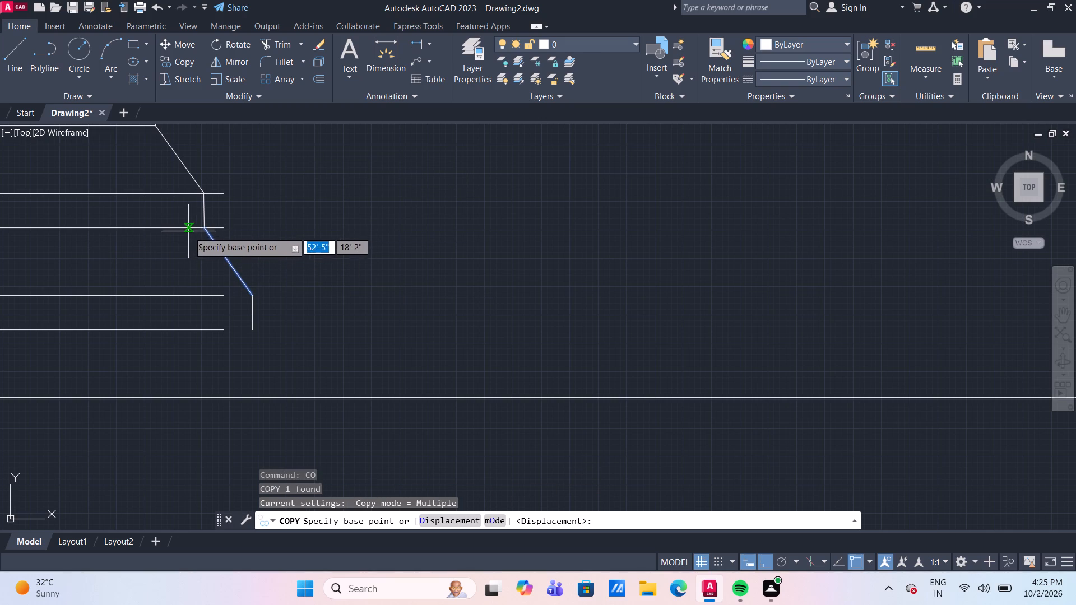
click(202, 228)
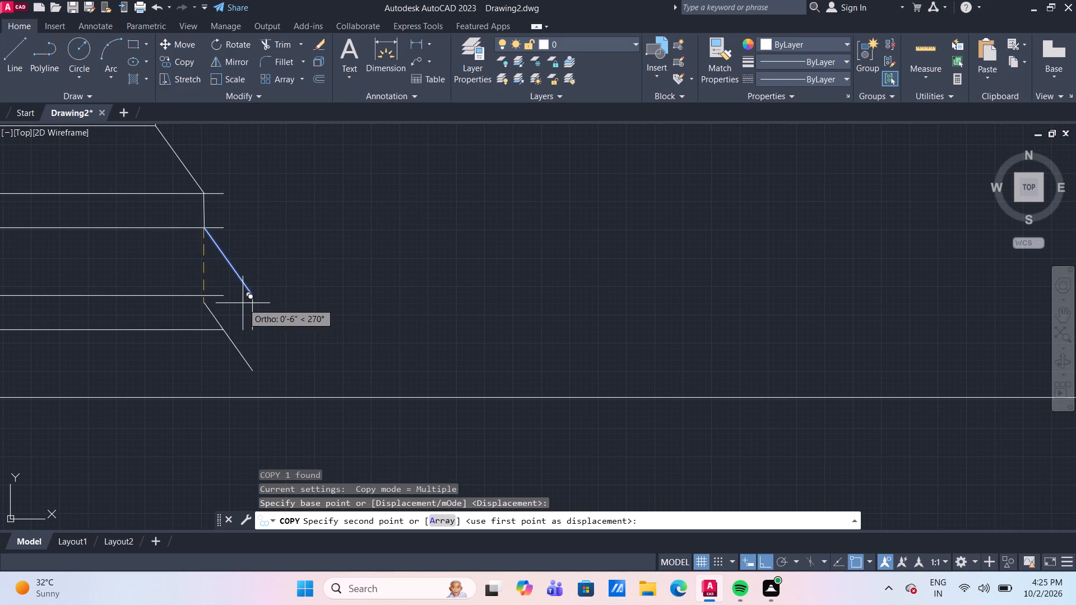
scroll(243, 303, up, 2)
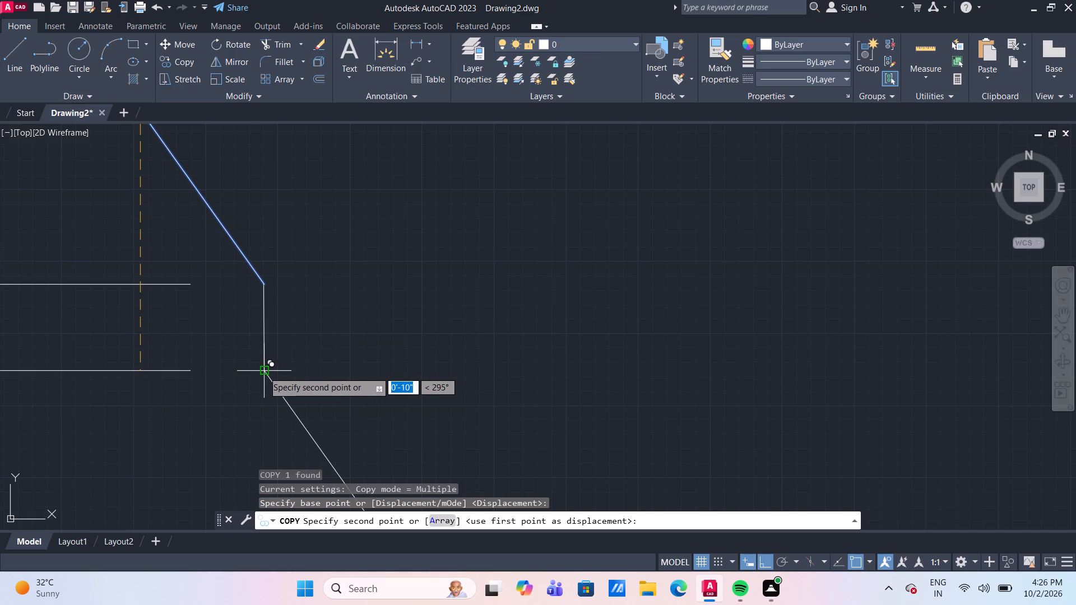
click(263, 371)
scroll(360, 313, down, 4)
scroll(382, 326, up, 1)
key(Escape)
middle_drag(290, 253, 300, 235)
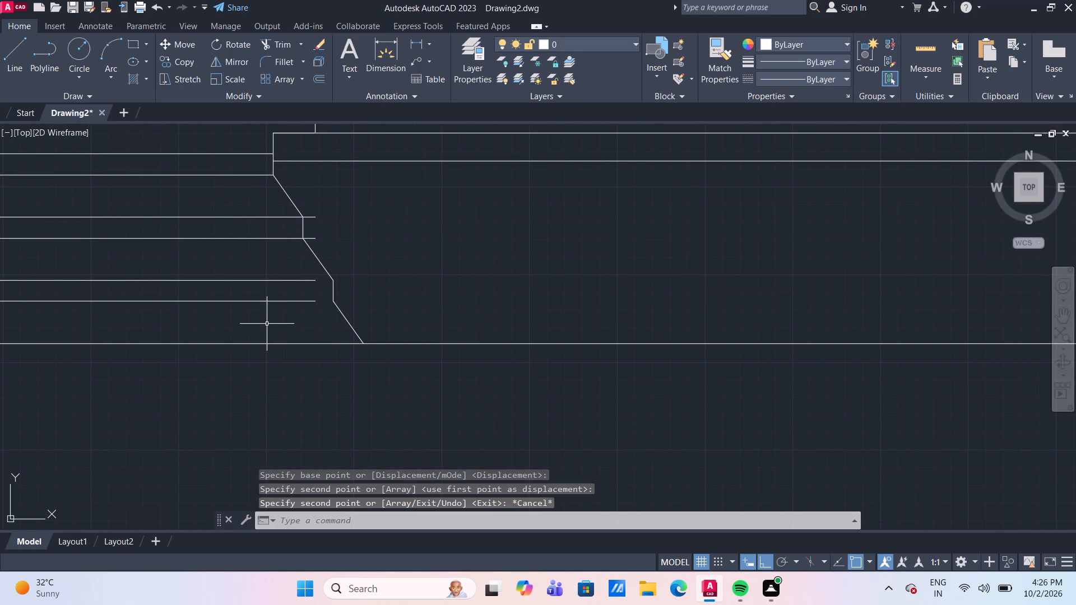
Extend the two lowest step lines to the profile and trim the overhanging ends of the two step lines above them.
text(ex)
key(Return)
click(267, 323)
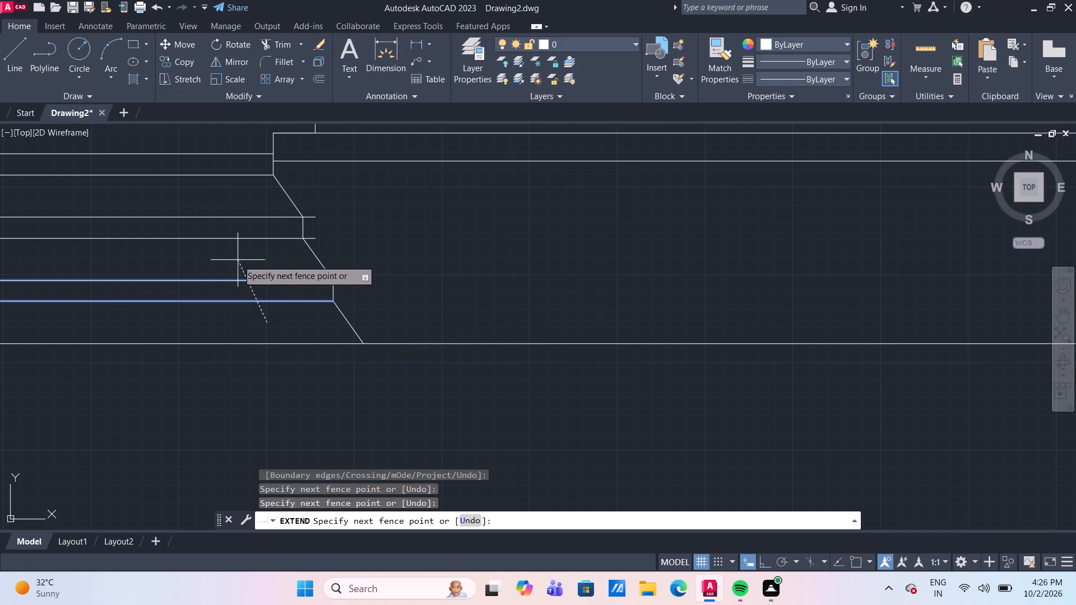
click(238, 260)
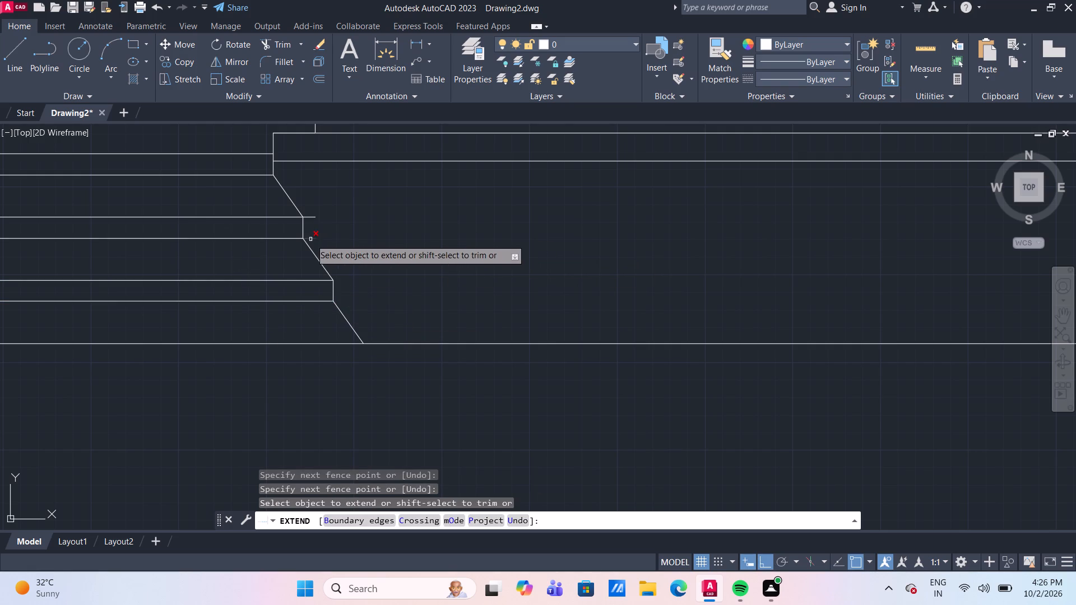
shift+drag(310, 239, 305, 239)
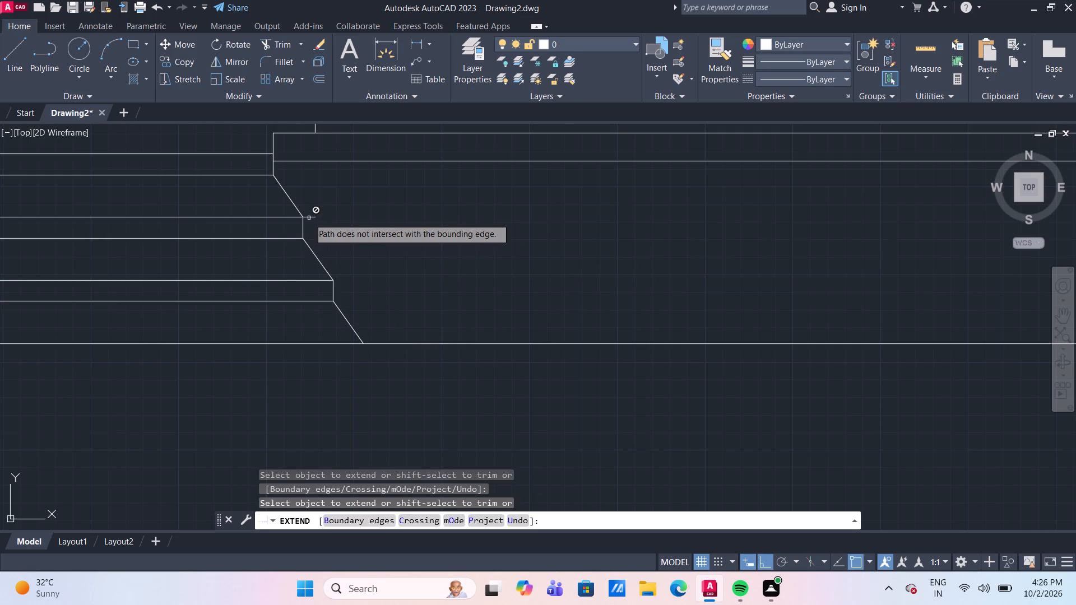
click(309, 218)
shift+click(309, 218)
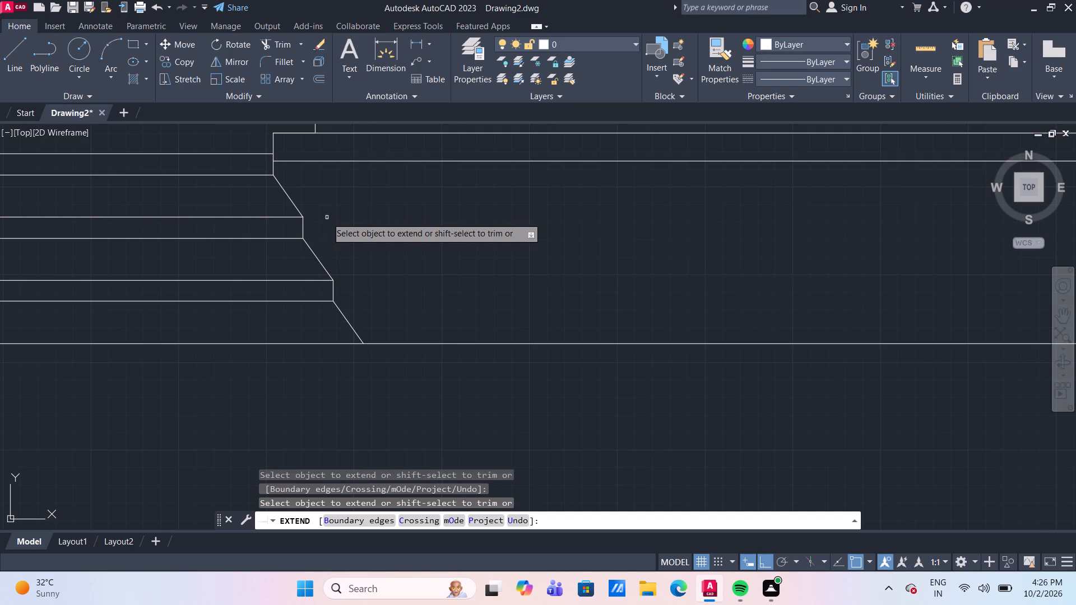
Extend the left ends of the lower step lines to the vertical line bounding the left base section.
scroll(327, 217, down, 3)
scroll(228, 245, up, 2)
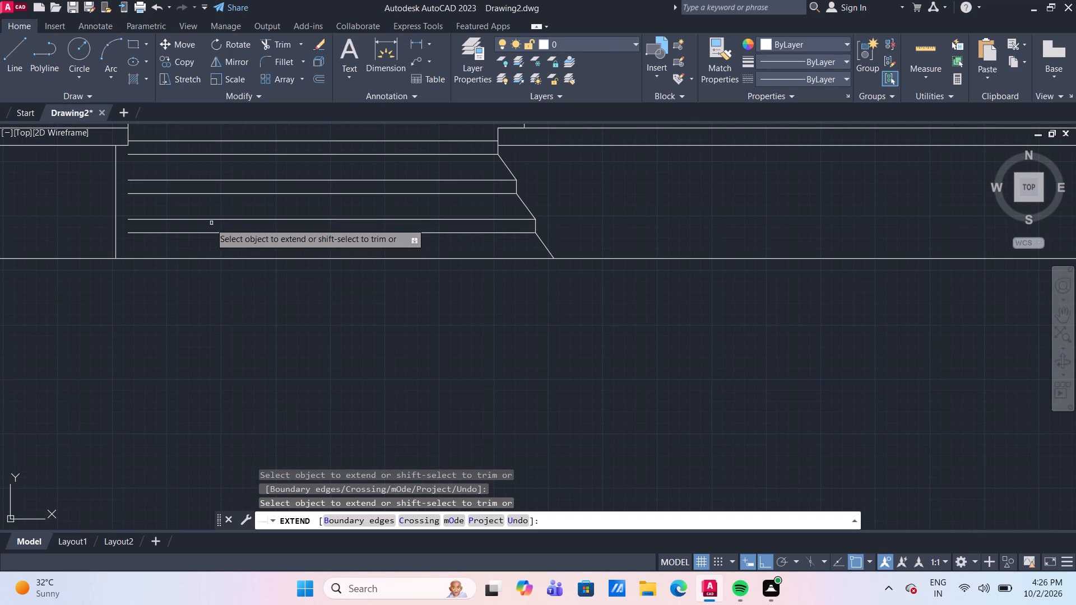
middle_drag(221, 200, 259, 215)
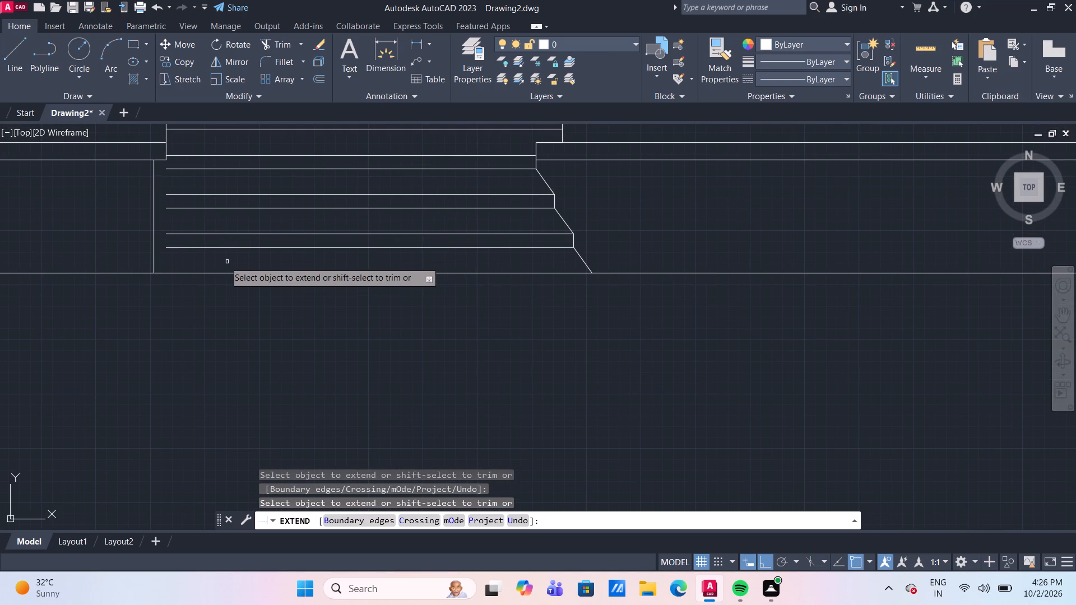
click(208, 261)
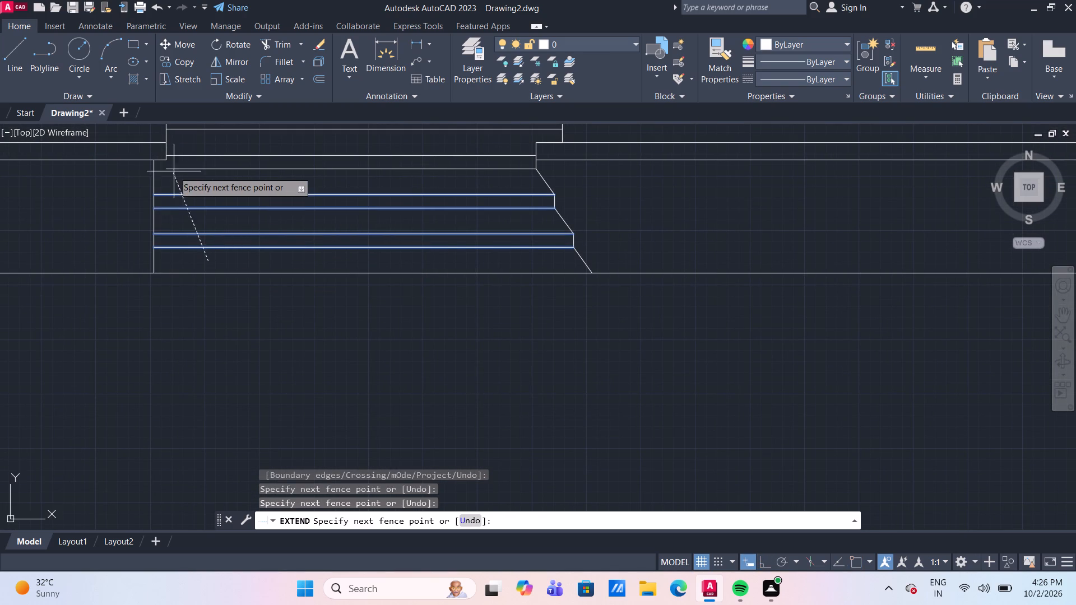
click(177, 167)
scroll(244, 243, down, 3)
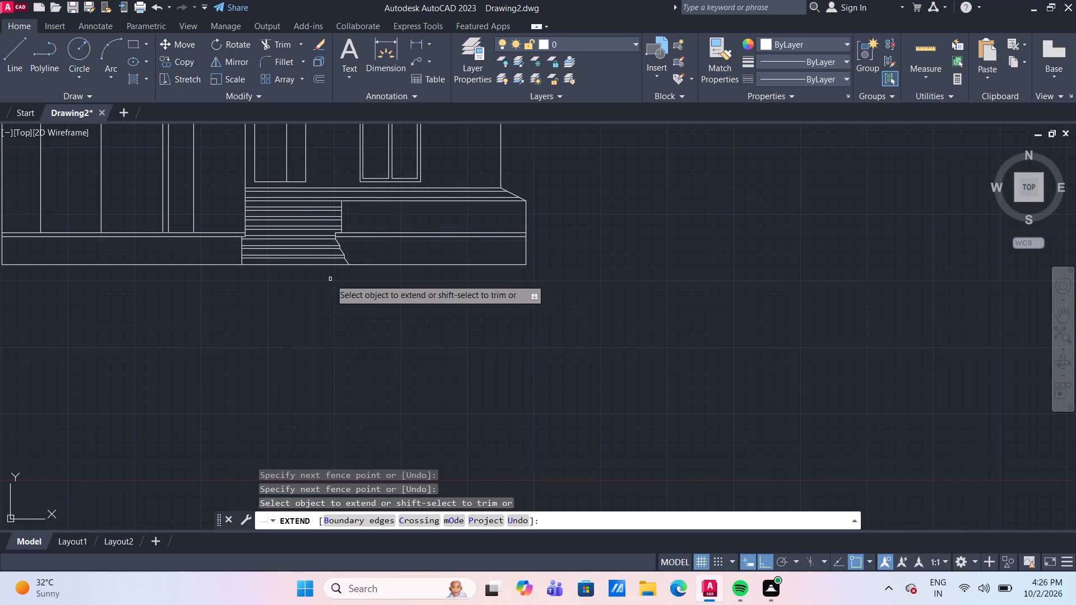
key(Escape)
scroll(397, 313, down, 1)
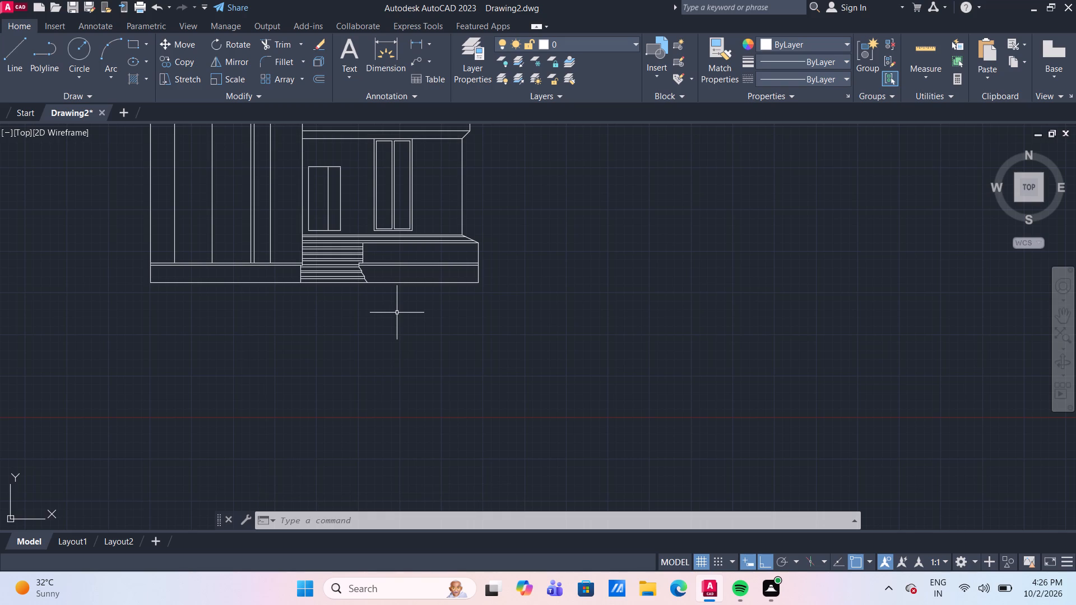
Draw a vertical line from the top-right corner of the left tower's tall inner panel up to the tower's top edge.
scroll(305, 309, down, 2)
scroll(319, 155, up, 2)
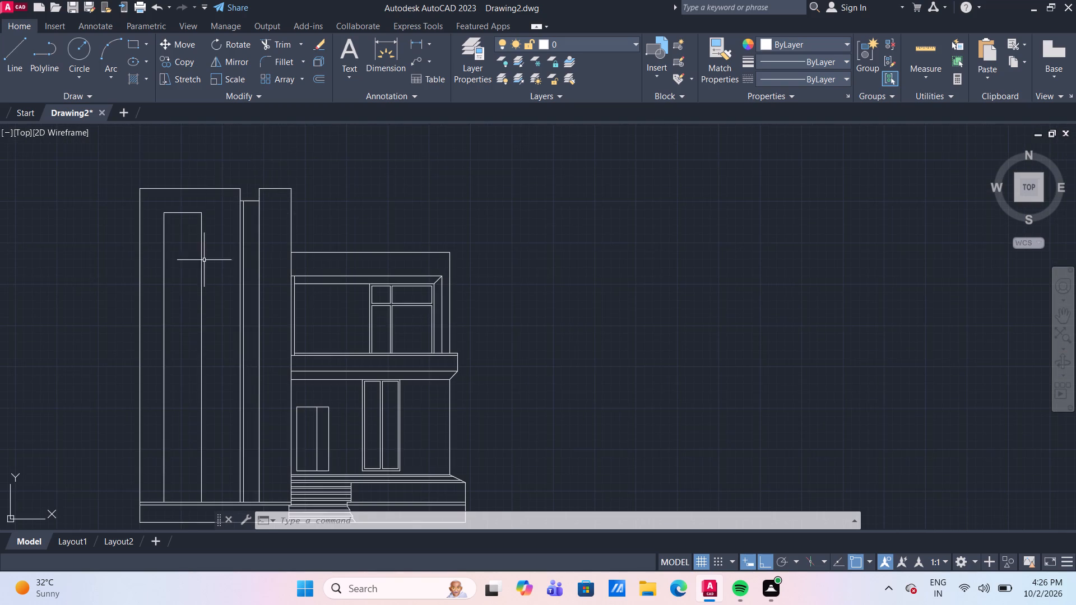
scroll(198, 263, up, 1)
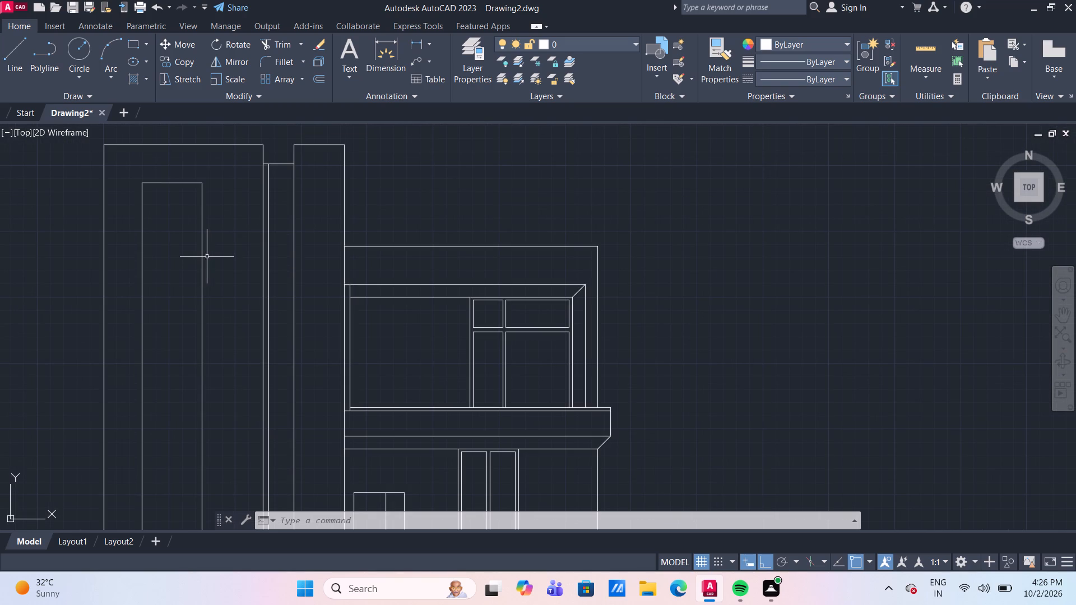
scroll(228, 244, down, 1)
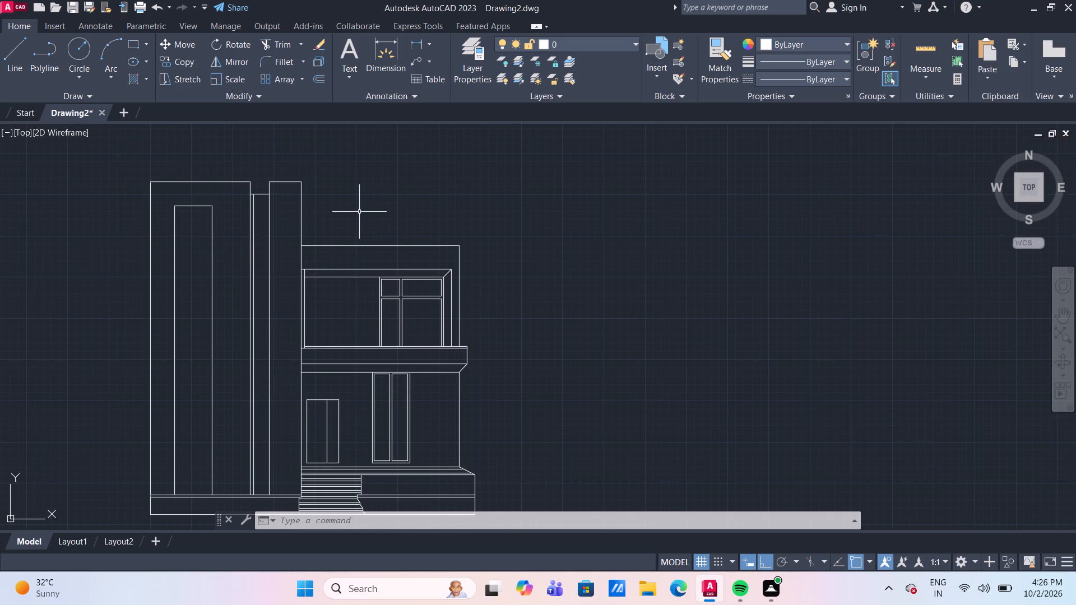
text(l')
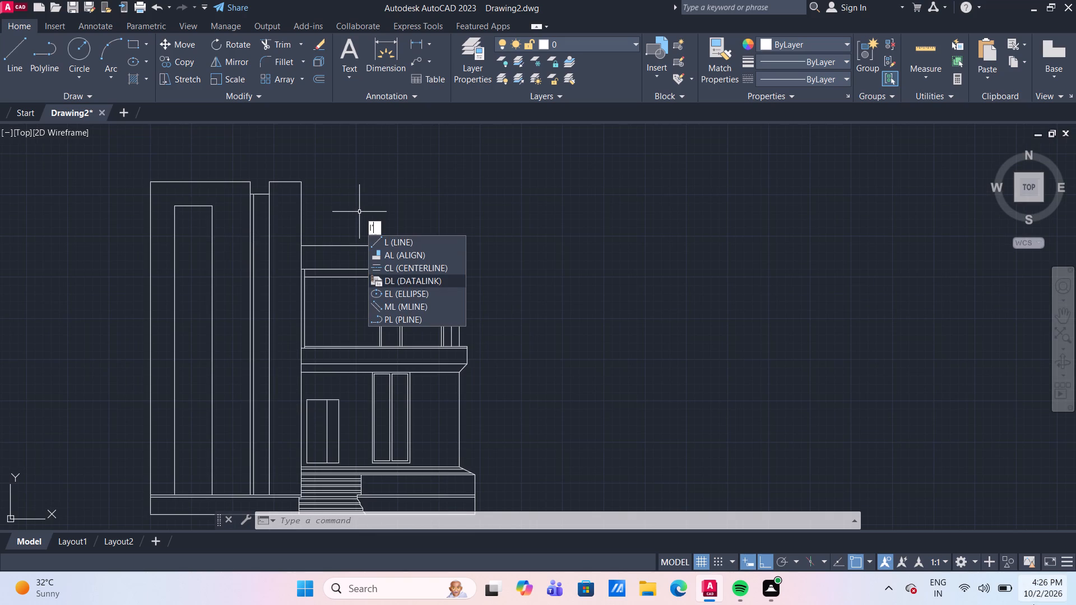
key(BackSpace)
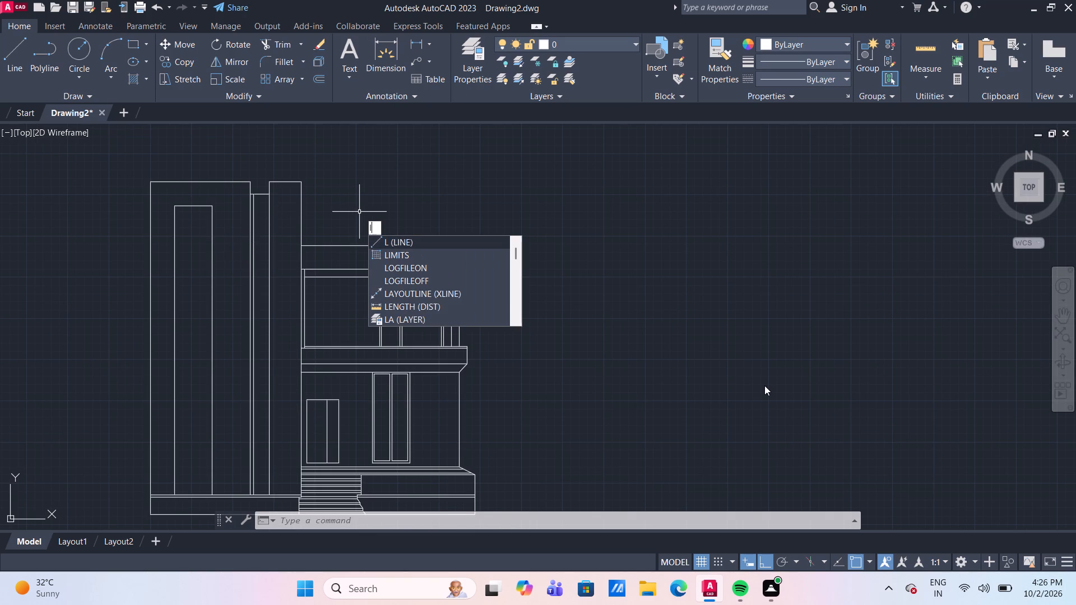
key(Return)
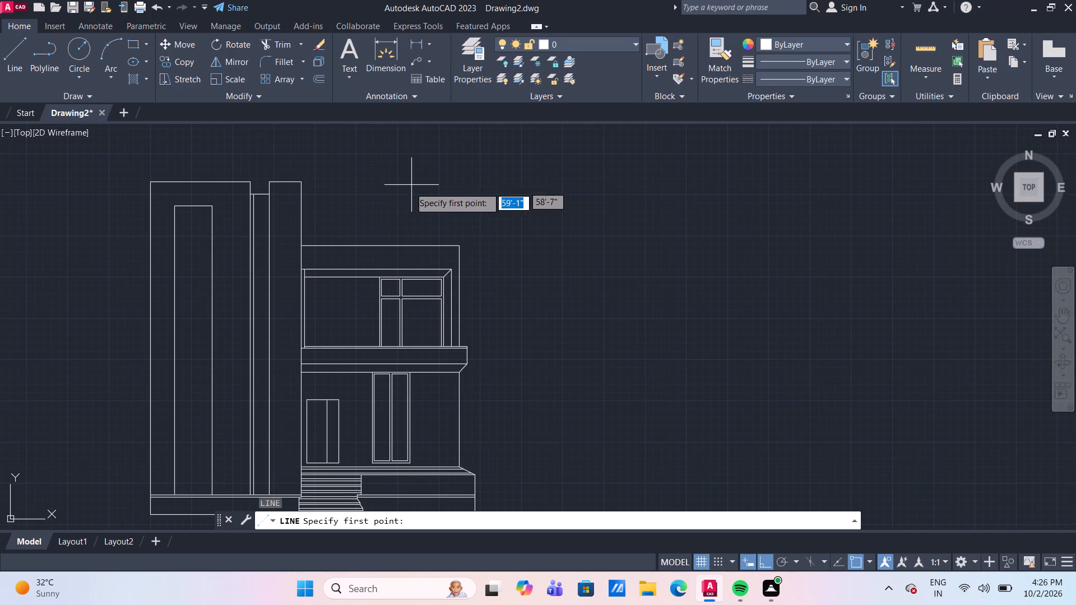
scroll(161, 181, up, 2)
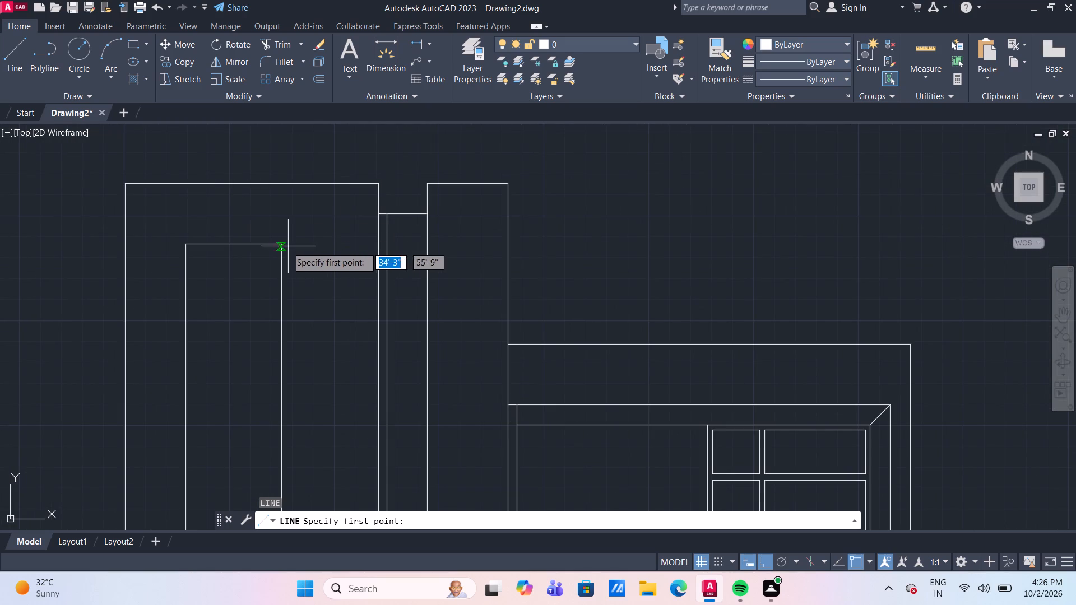
drag(280, 246, 285, 240)
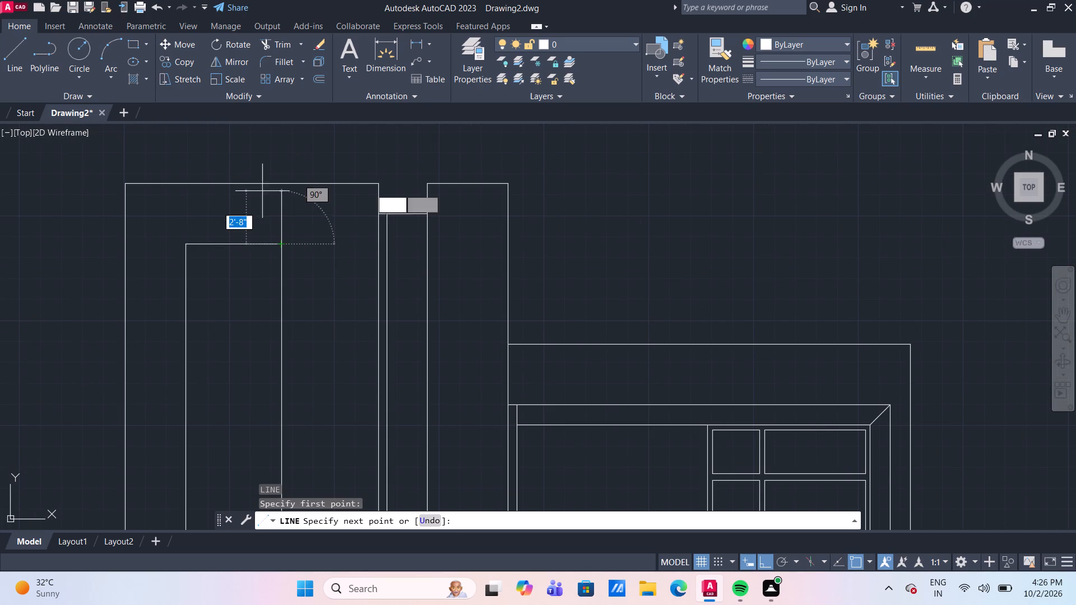
key(F8)
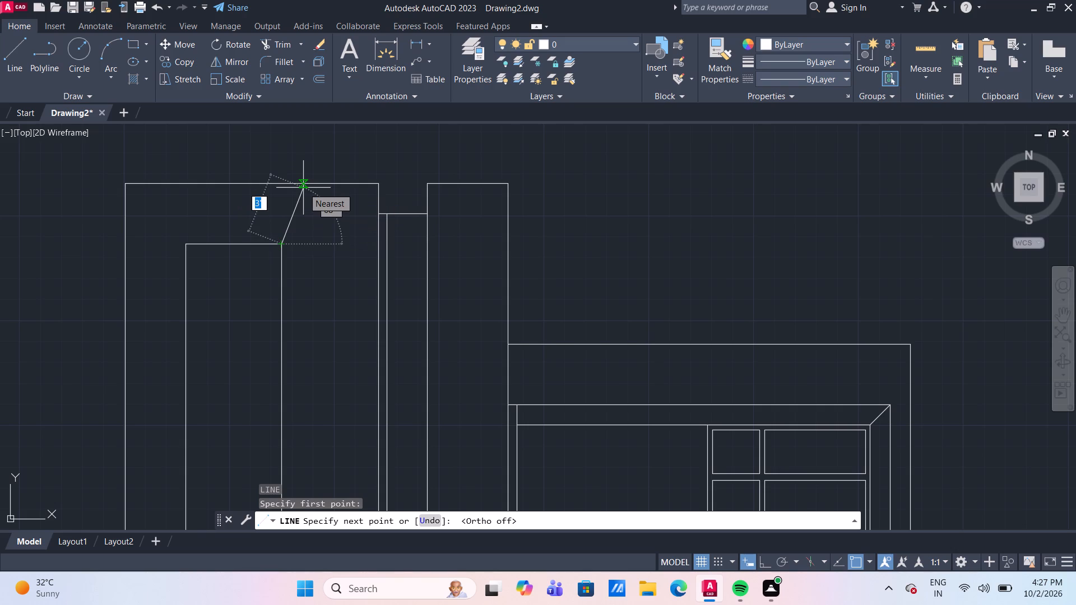
key(F8)
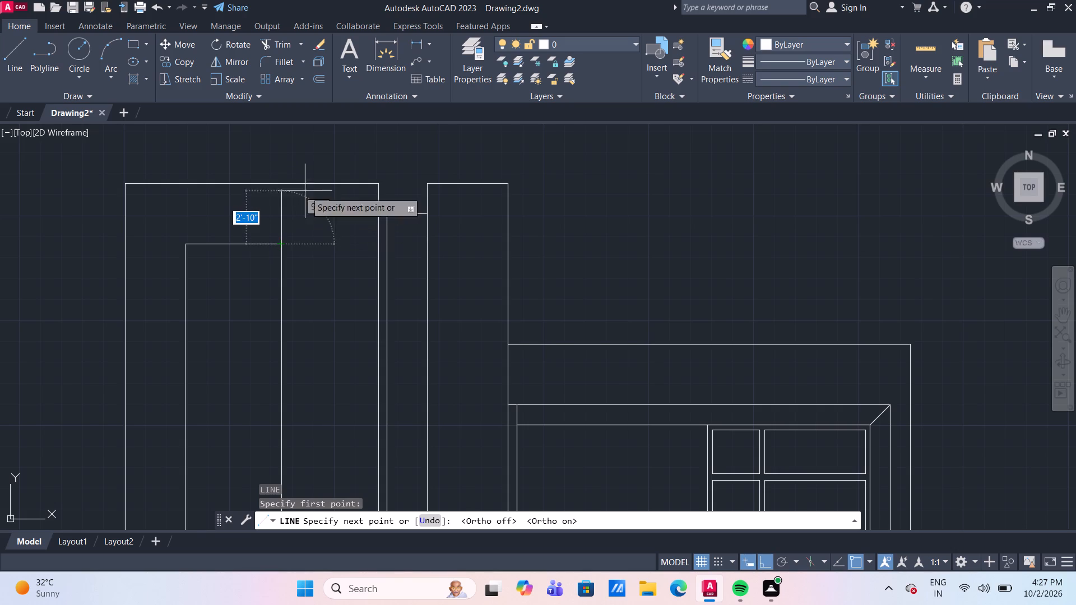
click(281, 183)
key(Return)
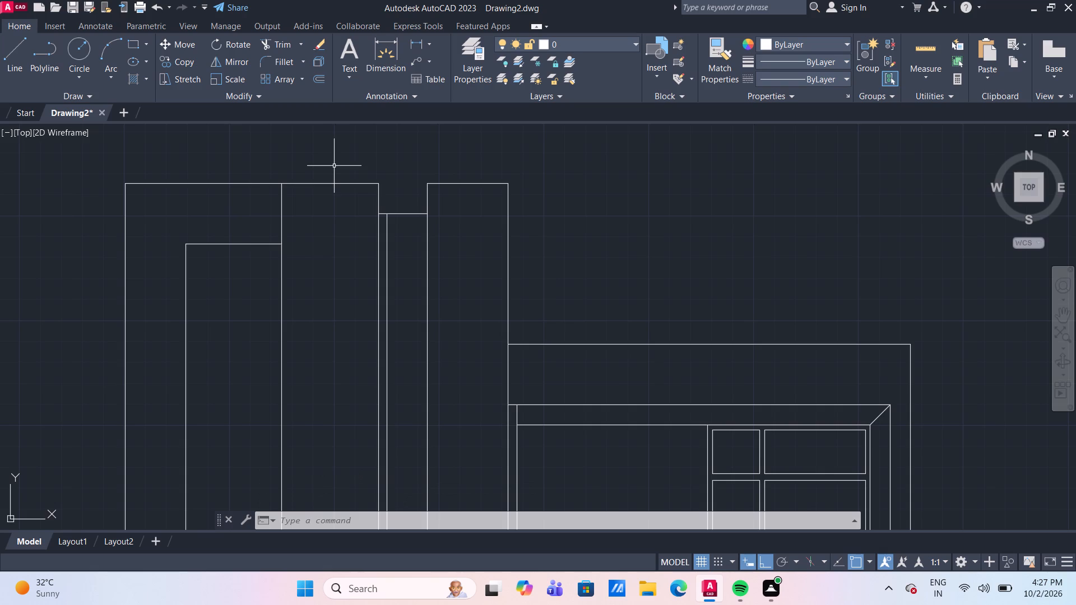
Draw two horizontal lines across the narrow recess between the towers, 4" and 8" below its top, from the inner vertical to the right tower.
scroll(295, 294, down, 1)
middle_drag(297, 292, 388, 266)
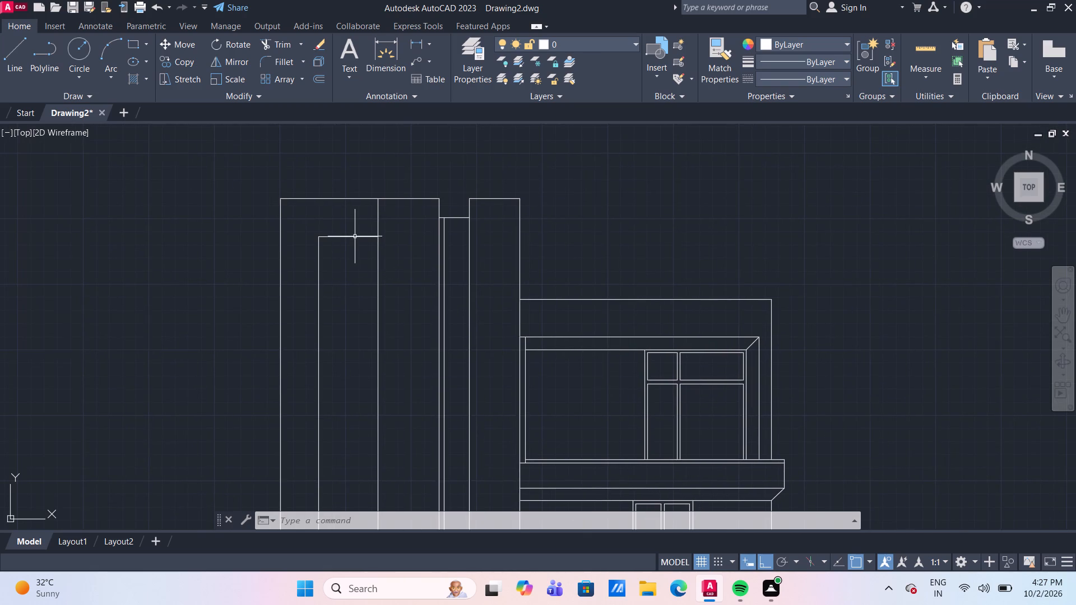
scroll(355, 236, up, 1)
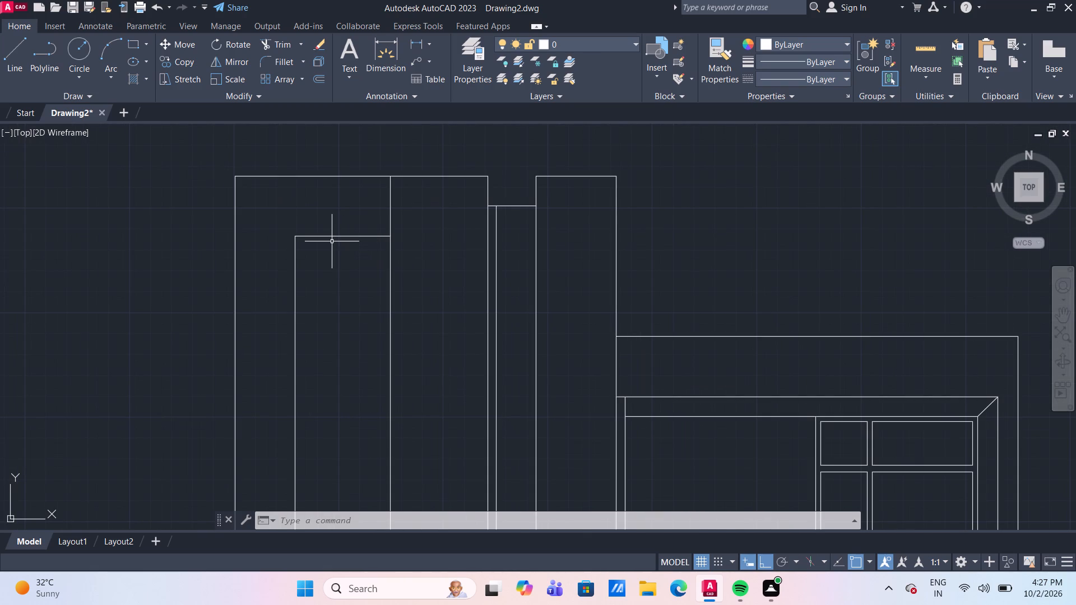
key(l)
key(Return)
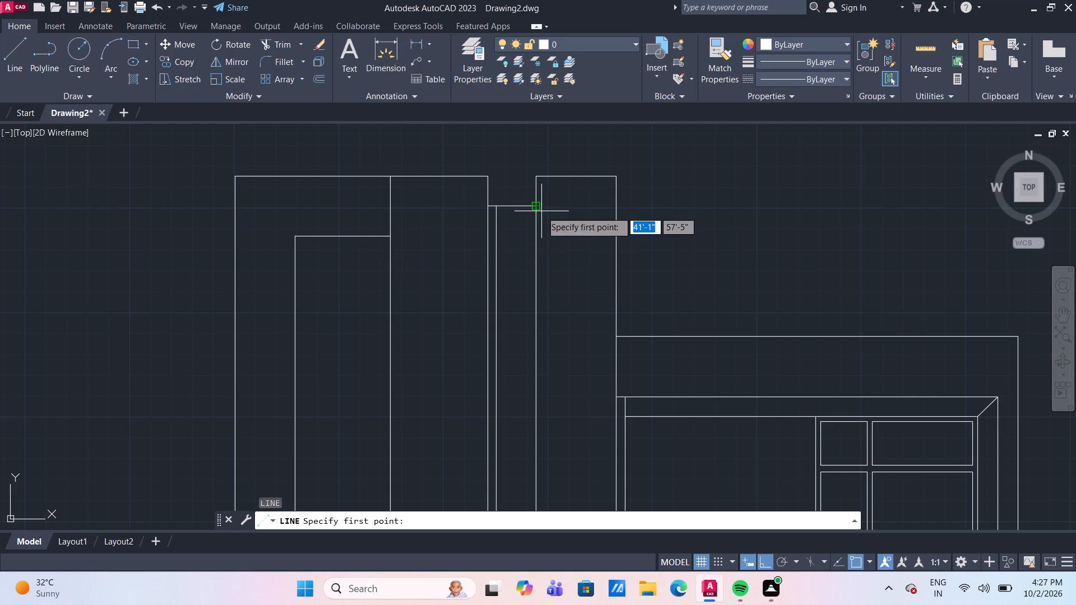
scroll(539, 211, up, 3)
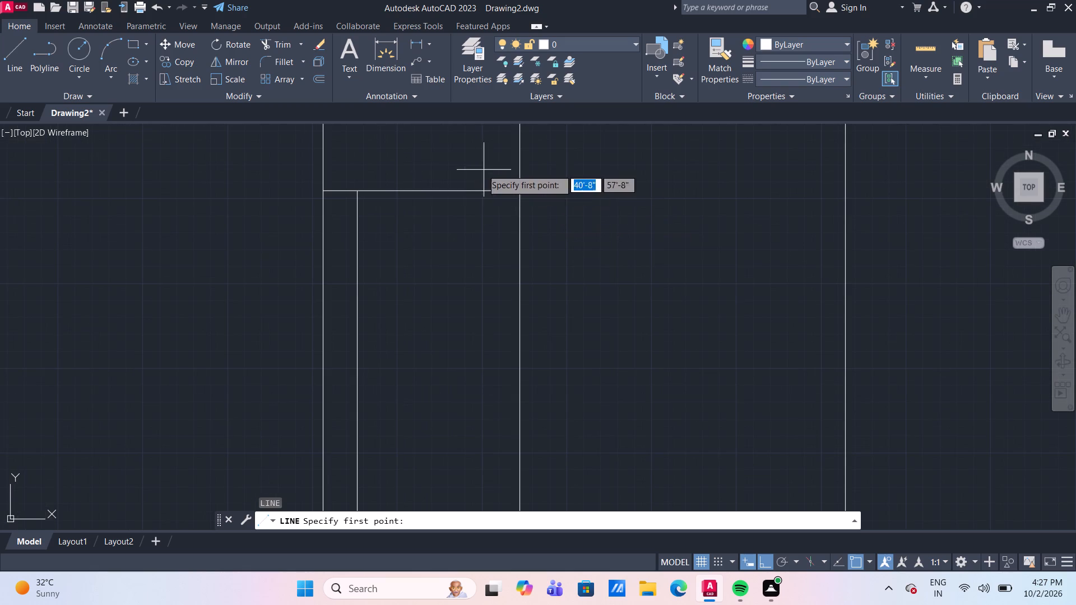
click(359, 193)
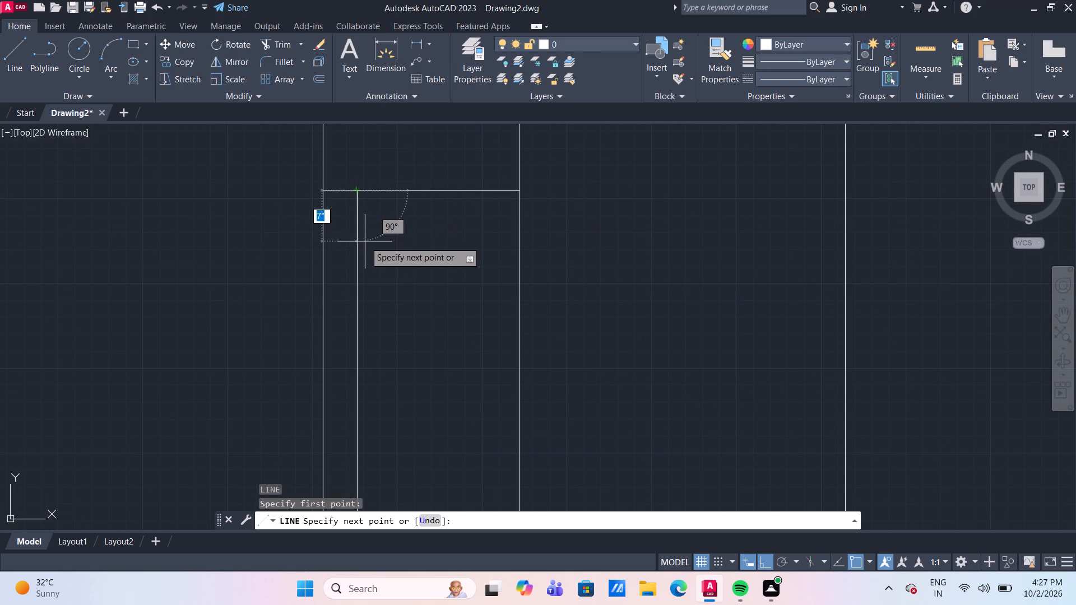
text(3")
key(BackSpace)
key(BackSpace)
text(4")
key(Return)
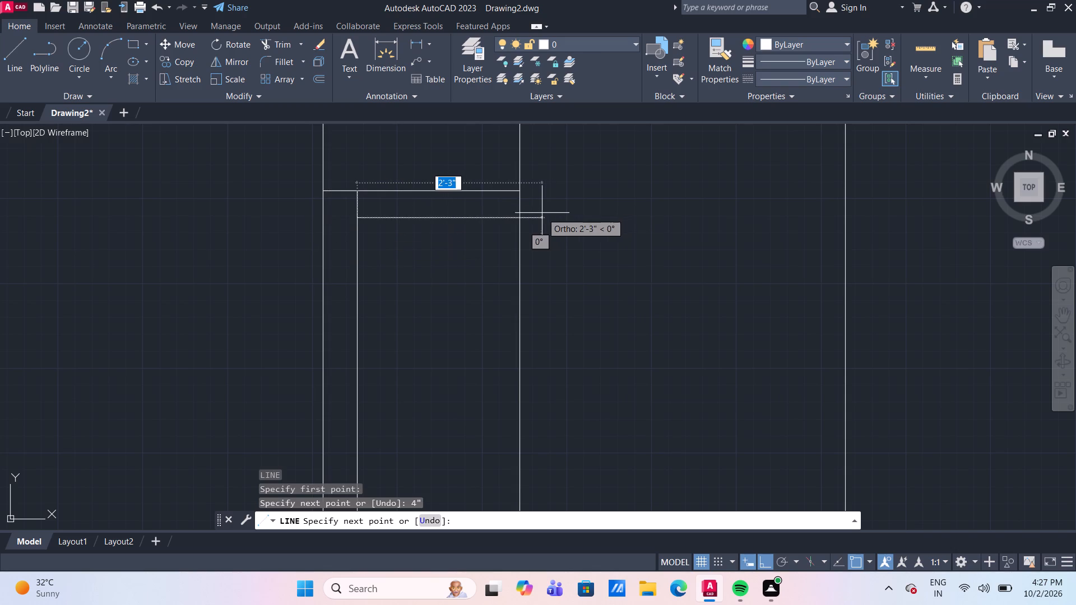
click(522, 217)
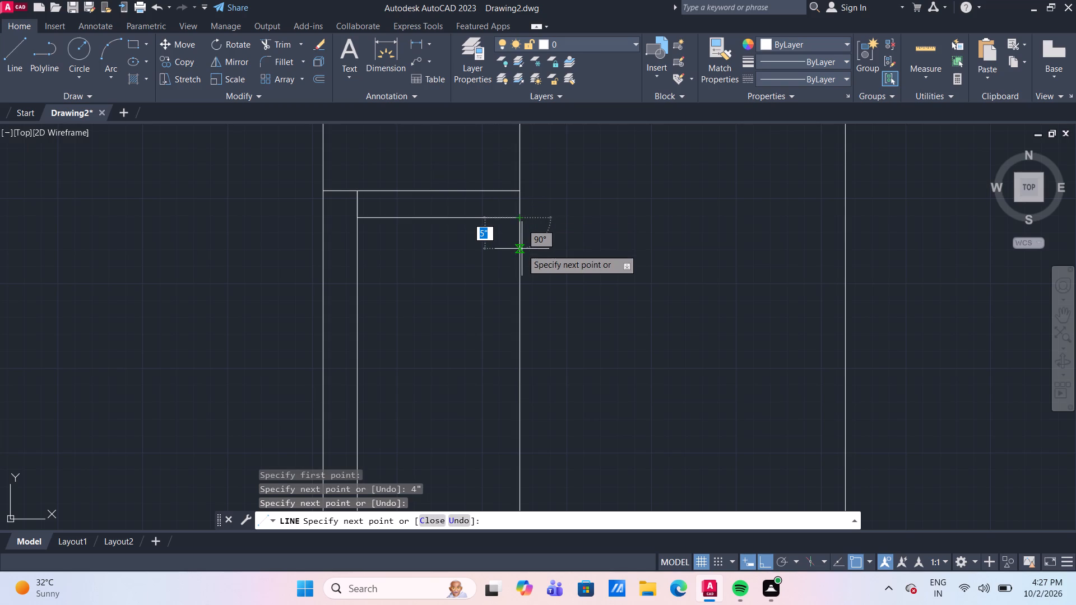
text(4")
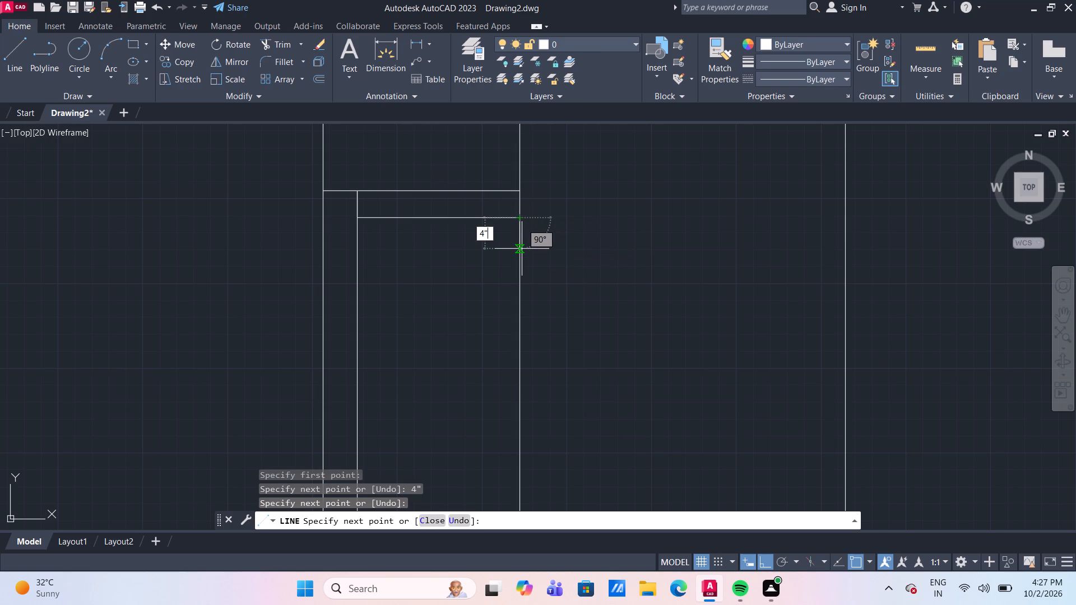
key(Return)
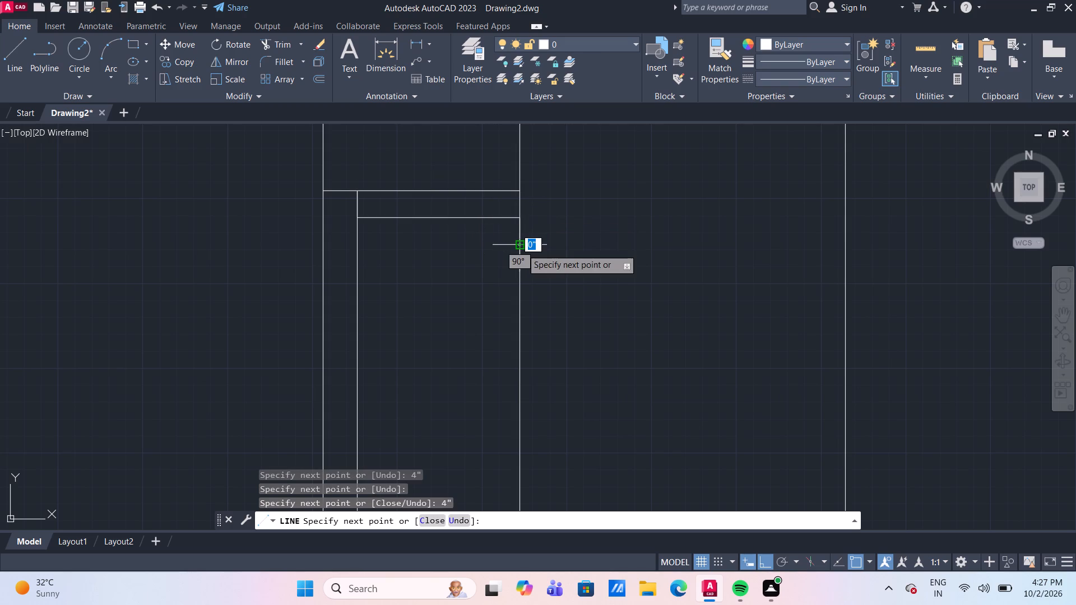
click(358, 249)
key(Return)
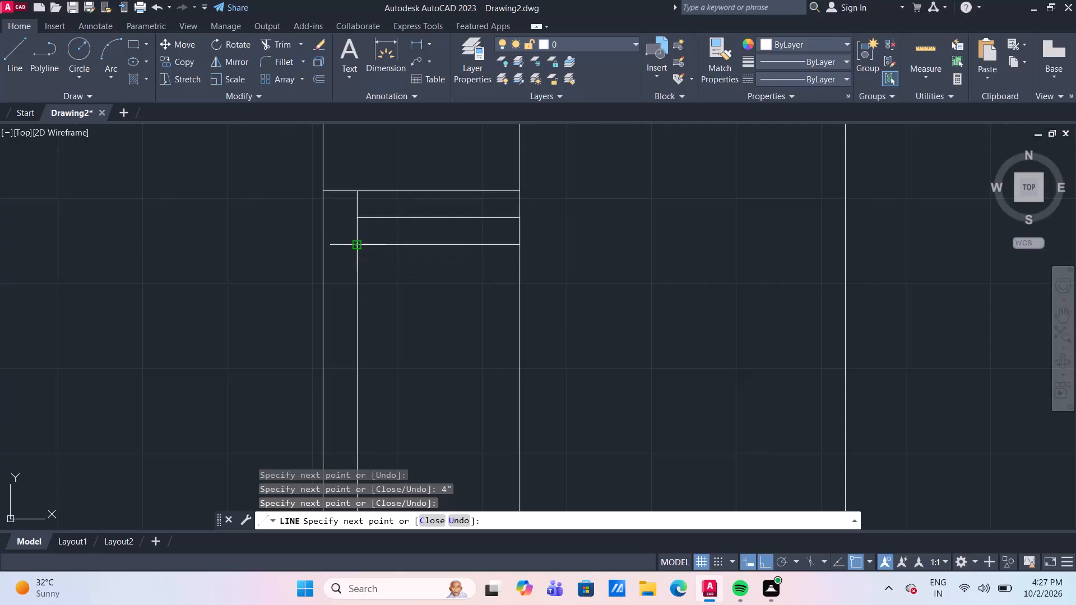
Draw a line 2" left from the upper horizontal line's left end, continuing vertically up to the recess's top line.
scroll(341, 216, up, 2)
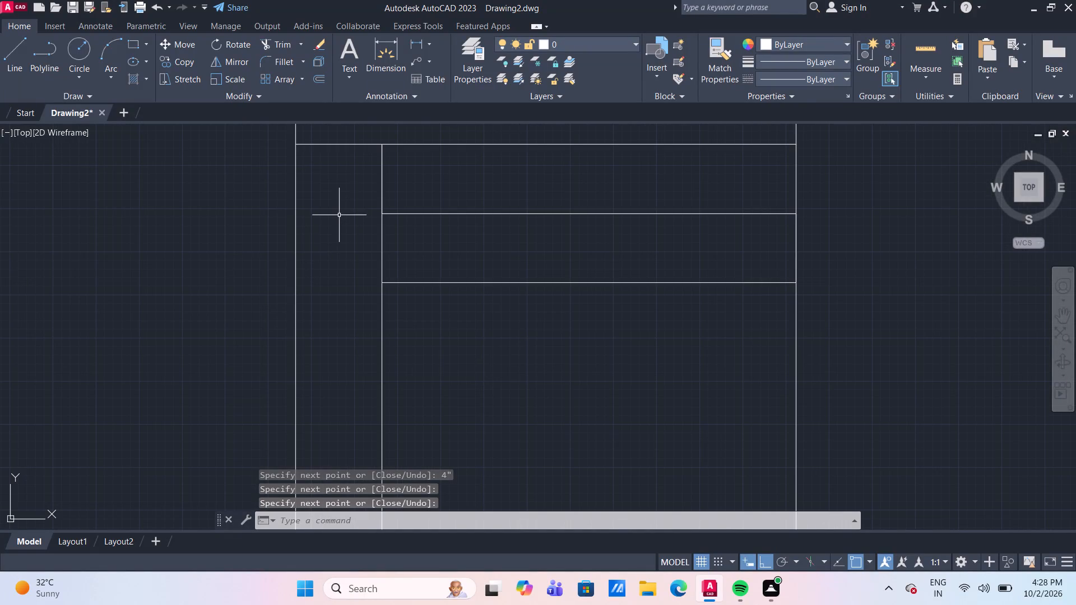
key(l)
key(Return)
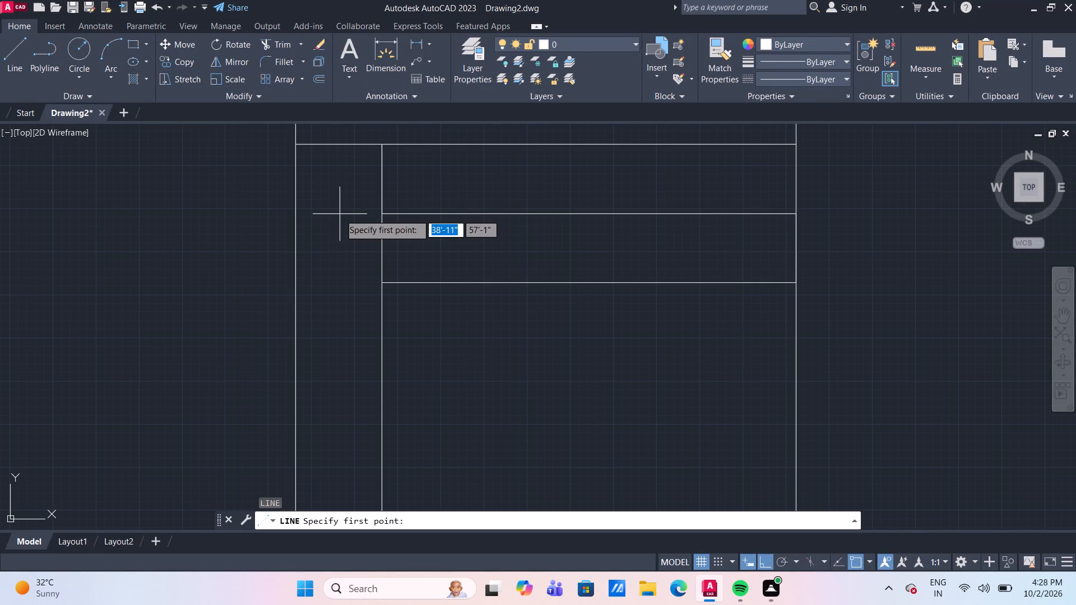
click(385, 212)
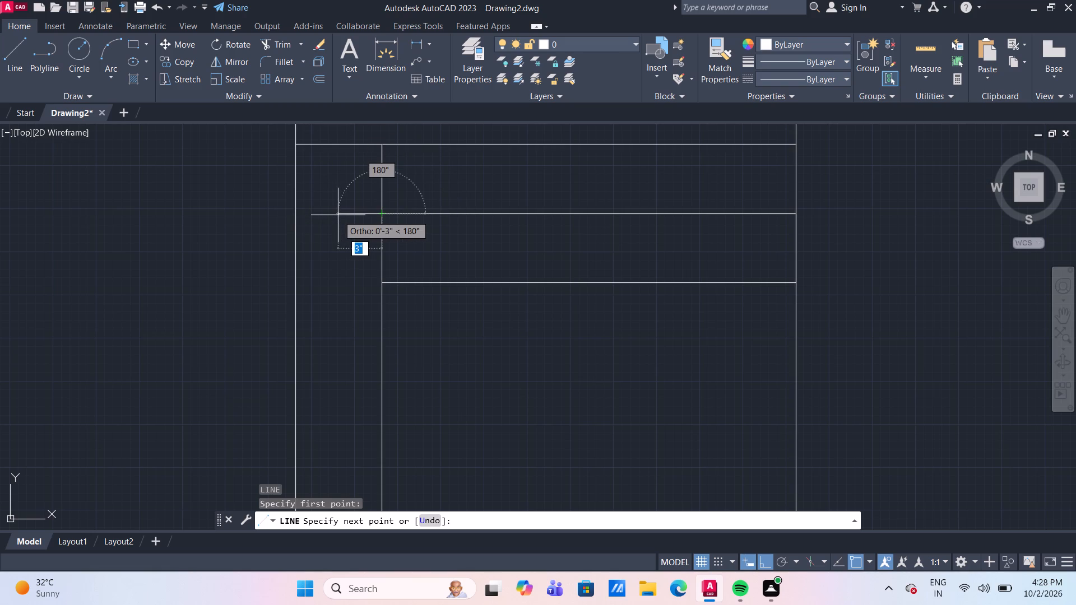
text(2")
key(Return)
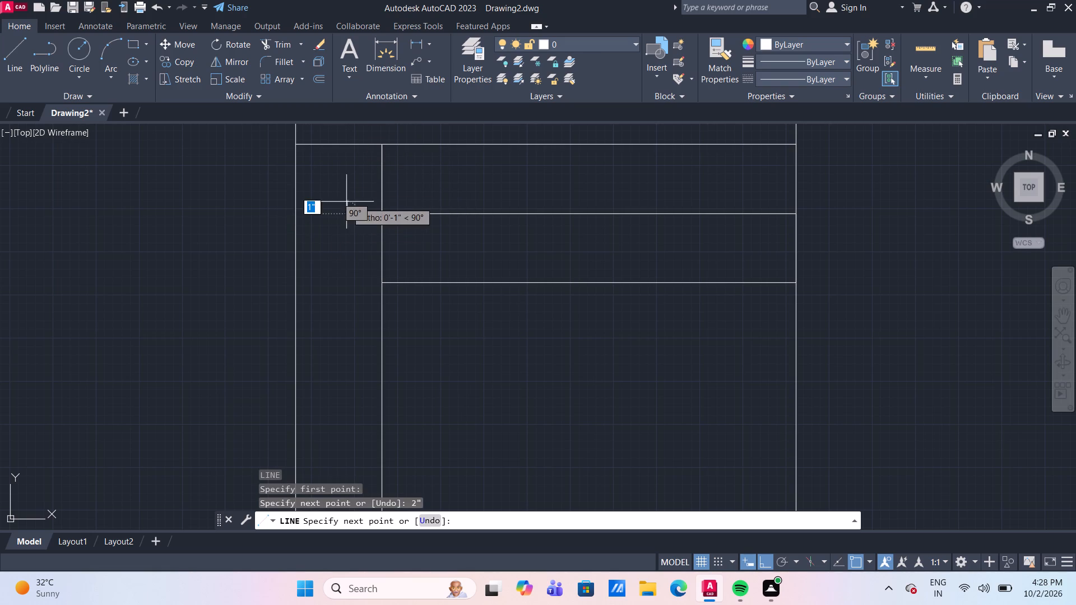
click(346, 147)
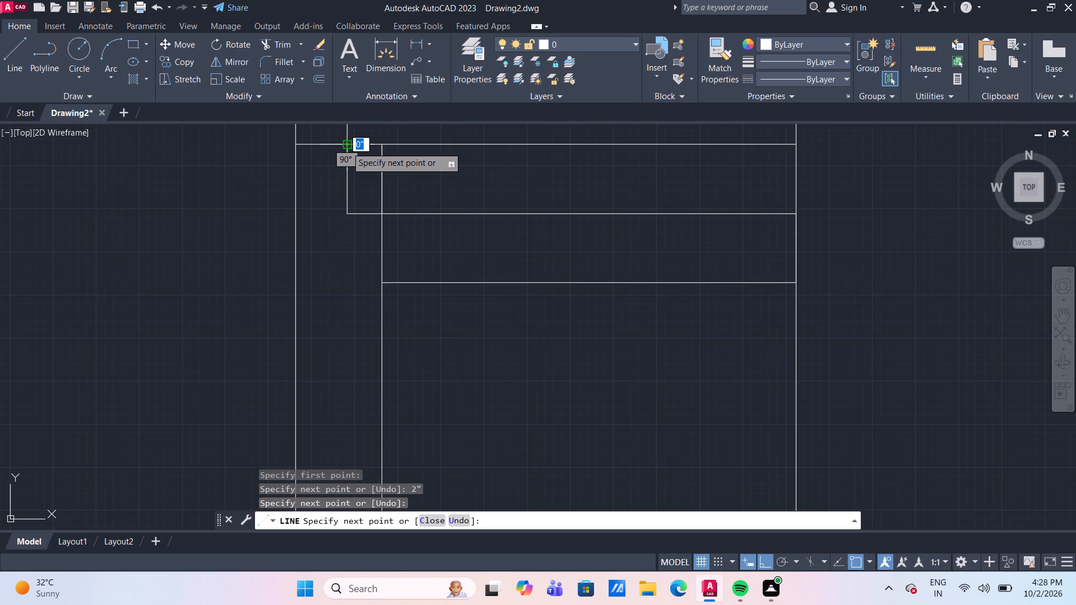
key(Escape)
Trim the recess's inner vertical line between the top line and the upper horizontal line.
text(tr)
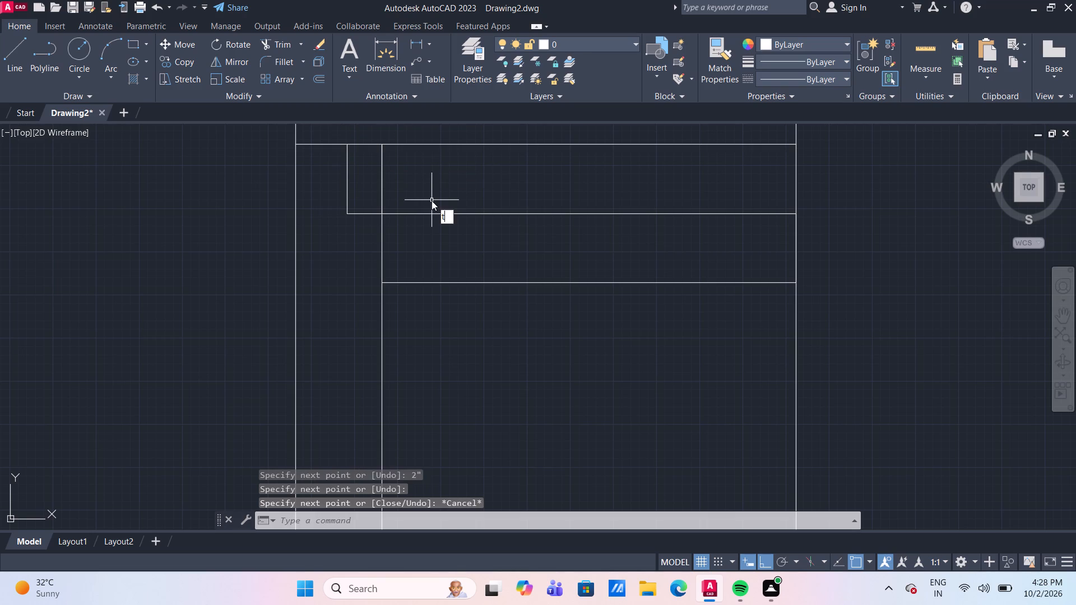
key(Return)
click(434, 191)
click(375, 173)
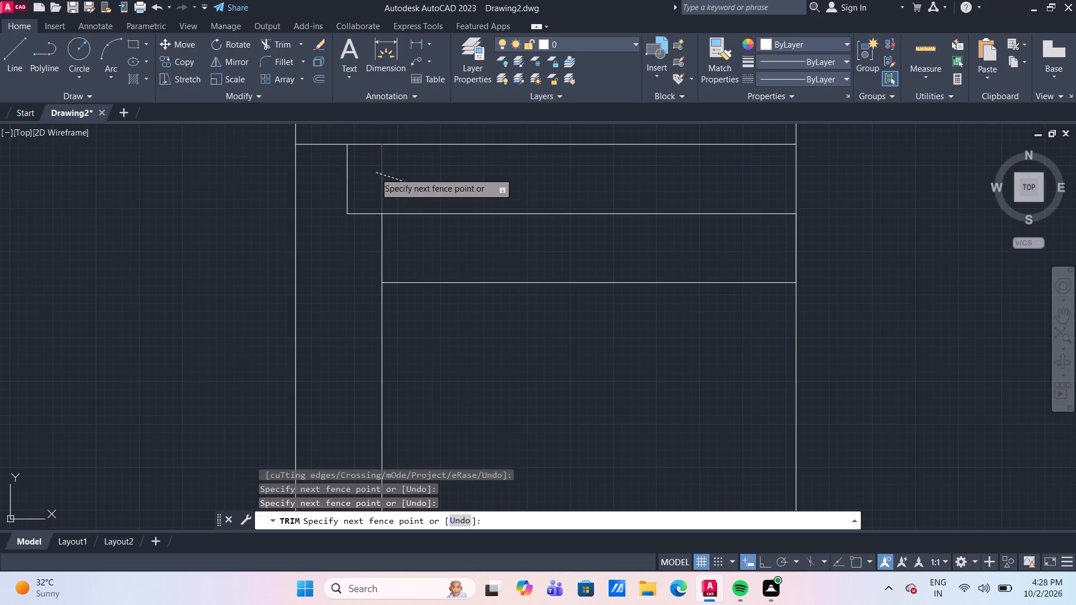
scroll(398, 183, down, 4)
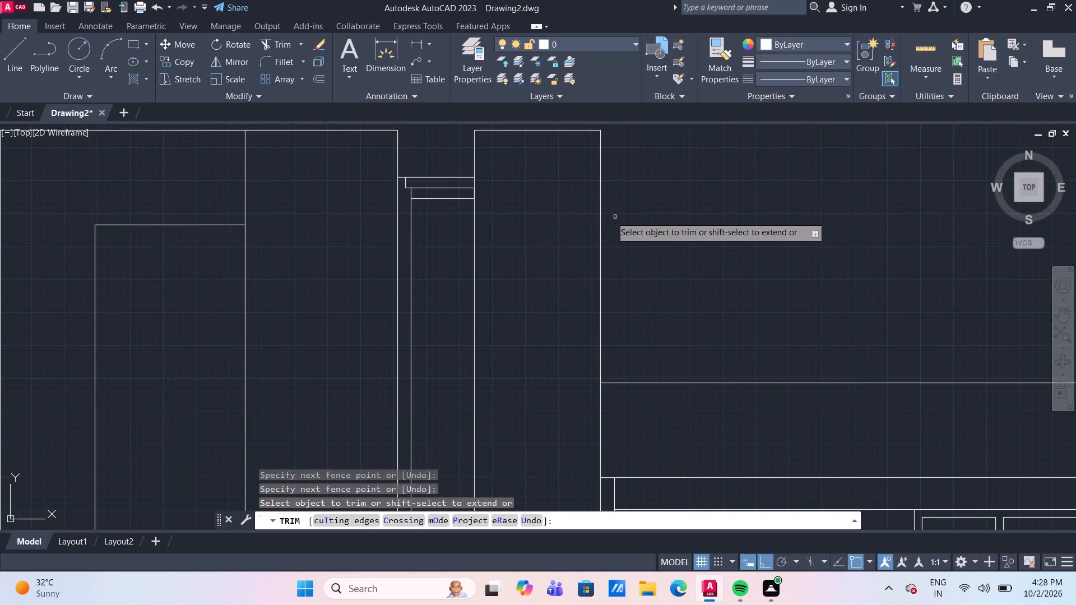
middle_drag(529, 234, 551, 233)
key(Escape)
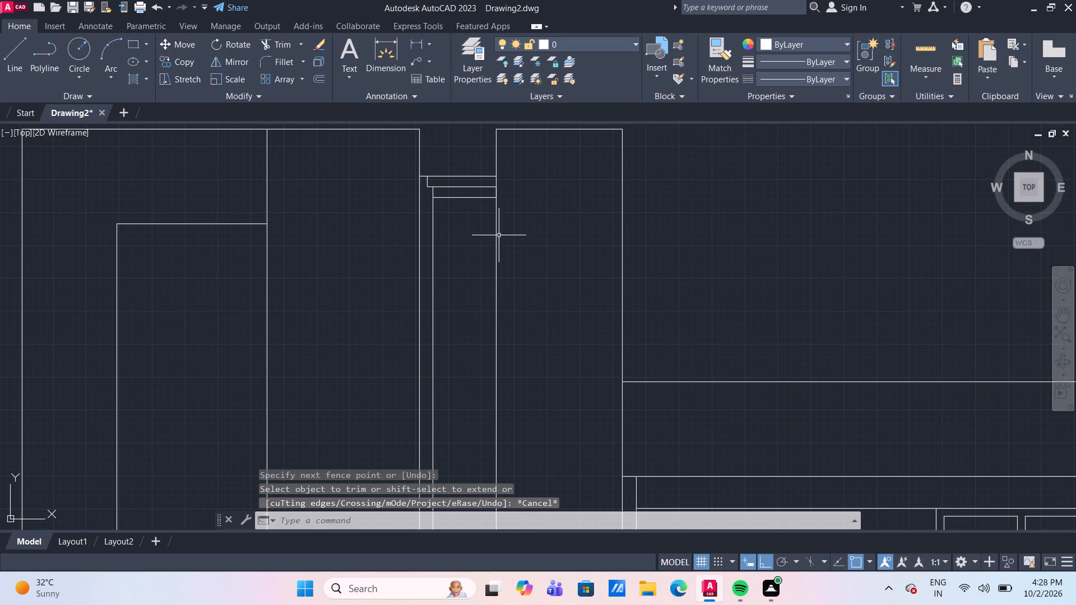
Extend the top line of the left tower's inner panel to the left tower's outer edge and across to the right tower's far edge.
middle_drag(330, 207, 375, 234)
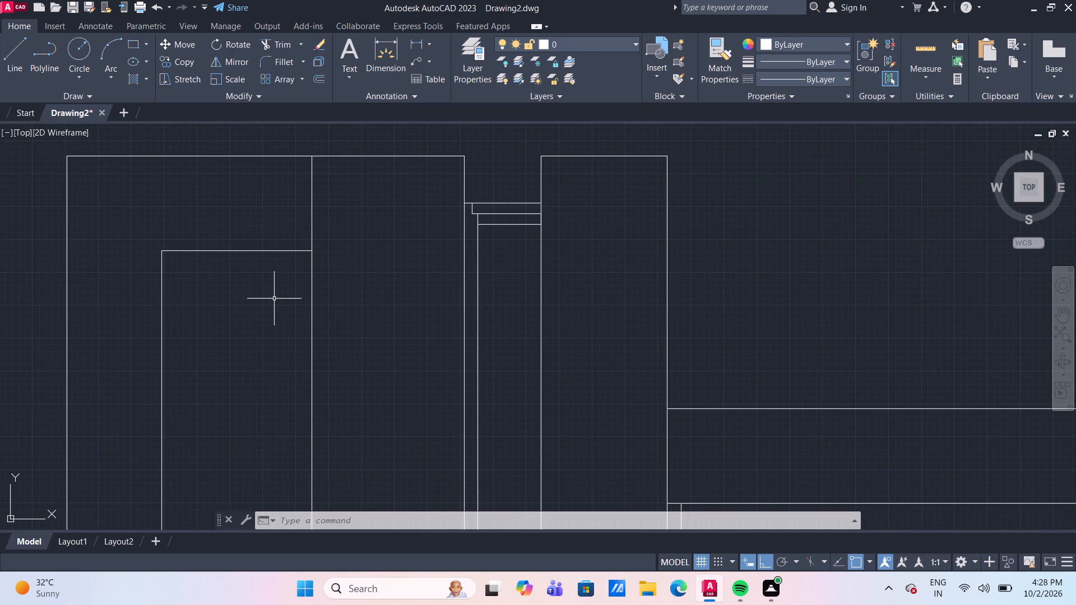
text(ex)
key(Return)
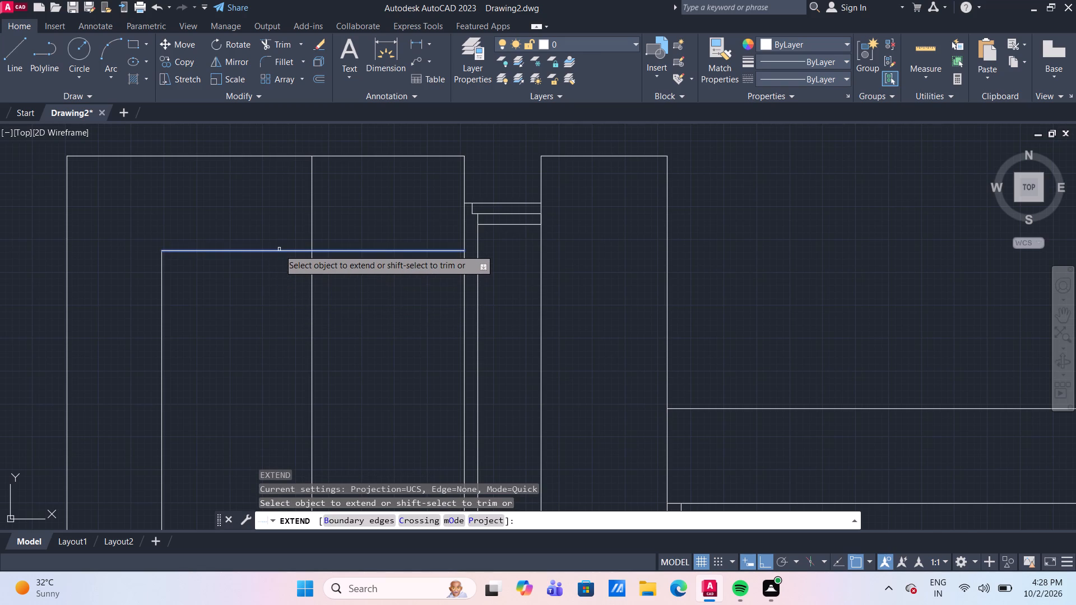
click(279, 249)
click(279, 249)
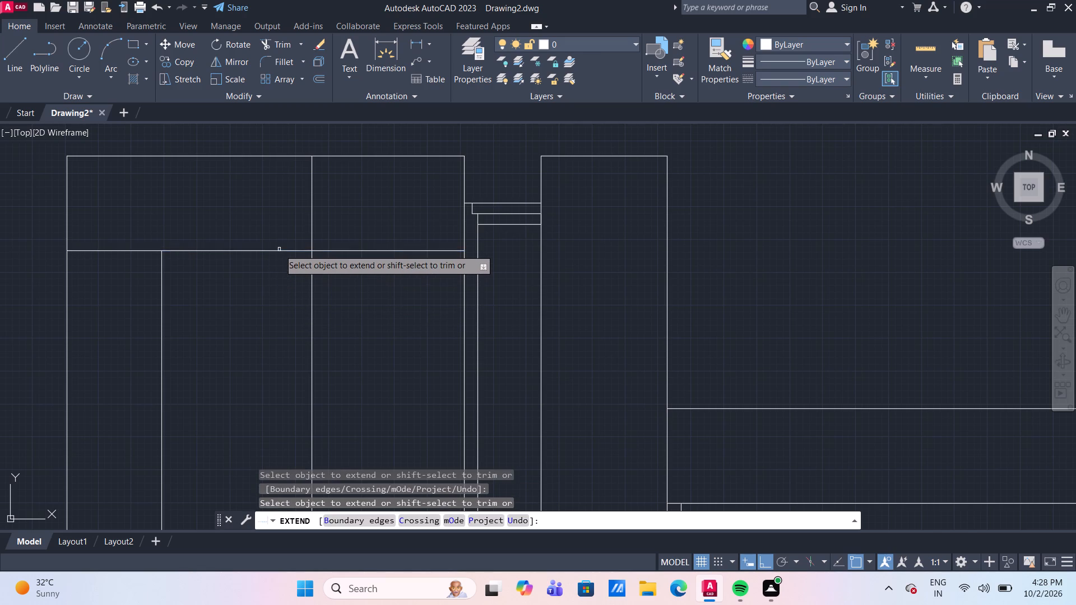
click(450, 250)
click(452, 252)
click(452, 253)
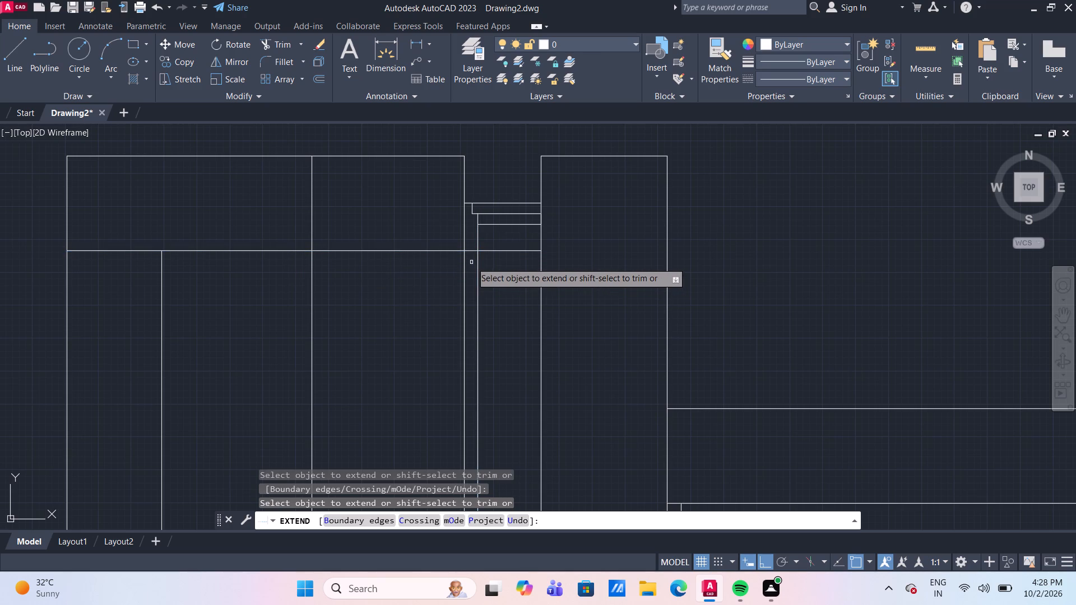
click(518, 250)
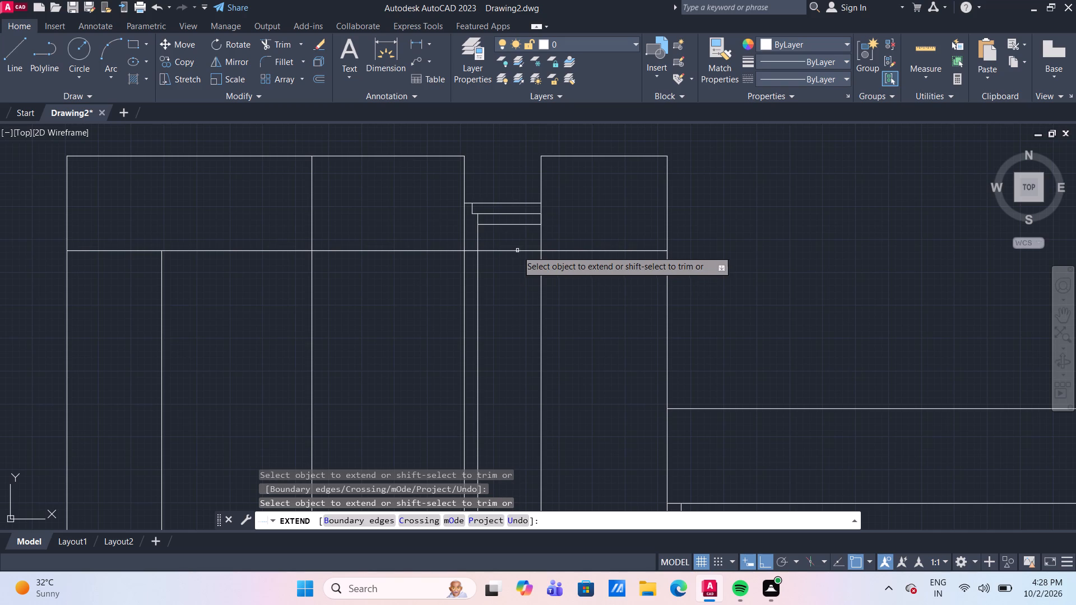
Trim the extended horizontal line where it crosses the narrow recess between the two towers.
shift+click(517, 251)
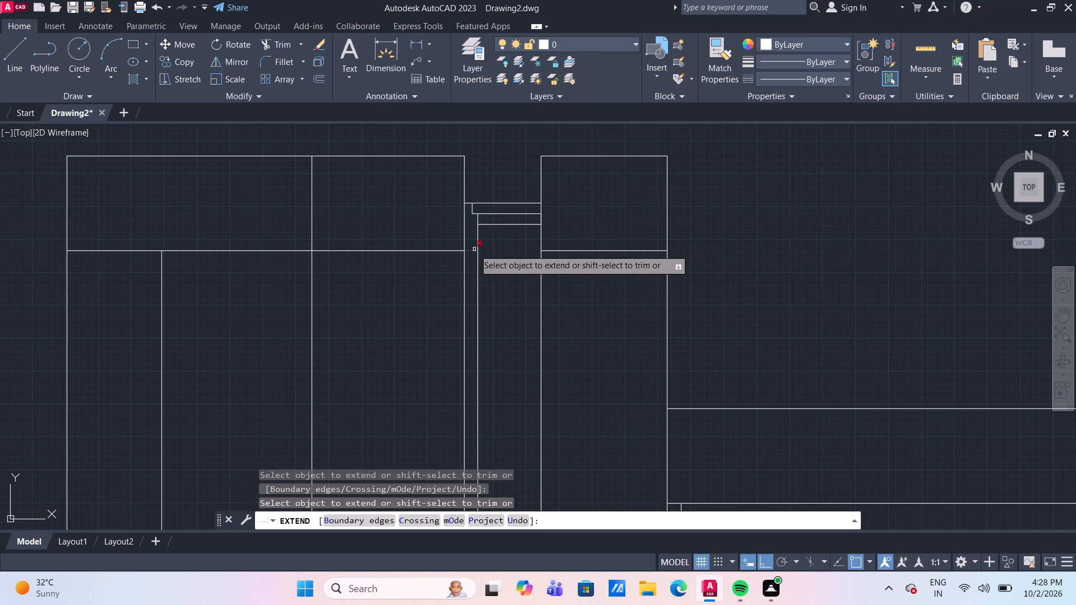
shift+click(474, 249)
scroll(485, 269, down, 2)
middle_drag(445, 309, 447, 271)
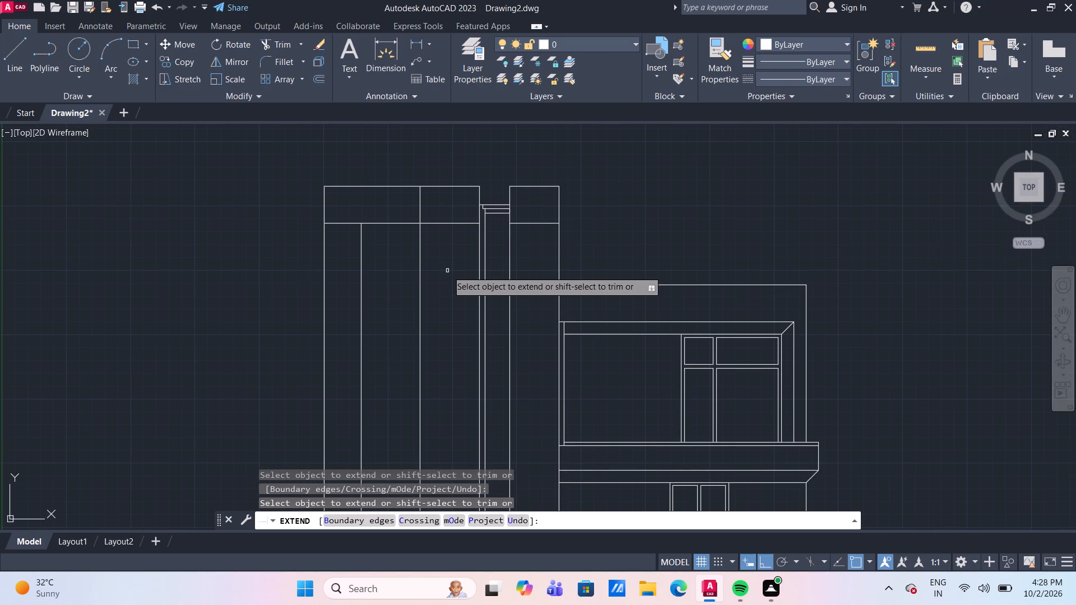
middle_drag(458, 259, 467, 246)
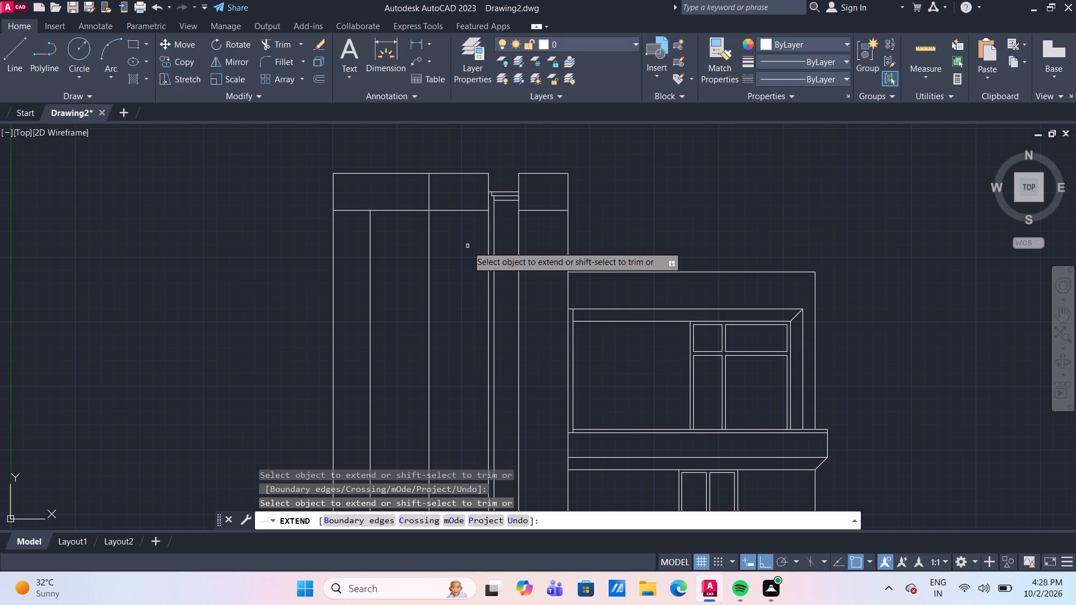
key(Escape)
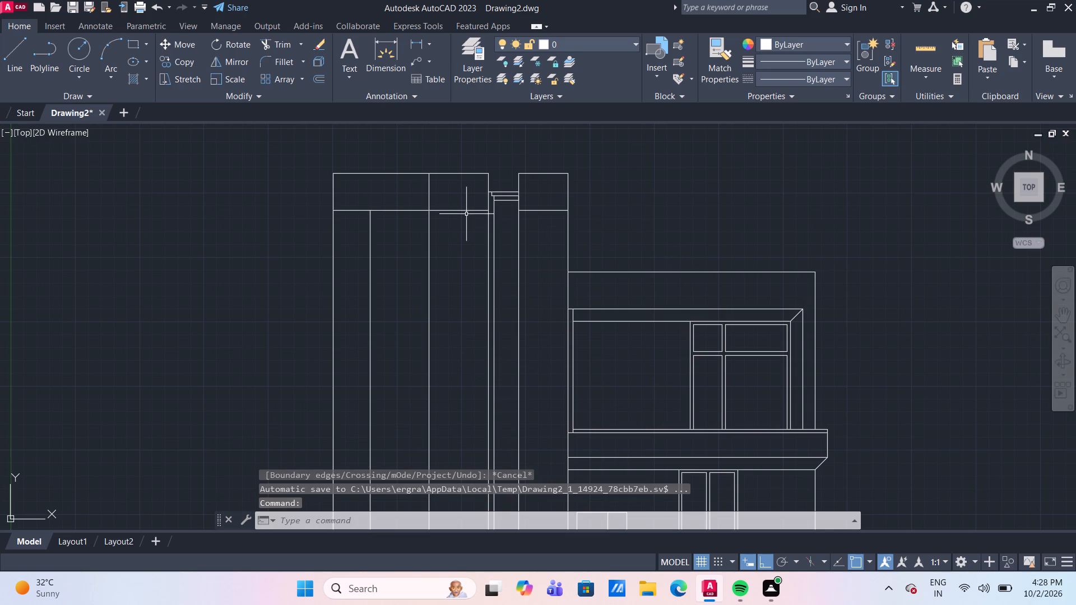
Offset the left tower's full-width horizontal line at the panel's top 7' downward.
click(466, 211)
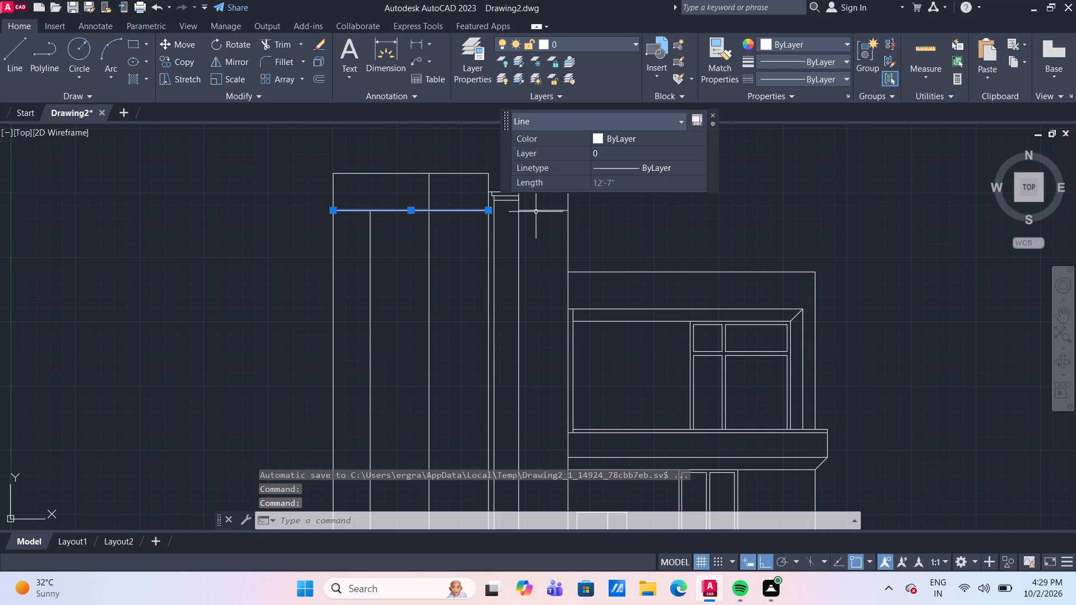
click(538, 212)
scroll(420, 280, down, 1)
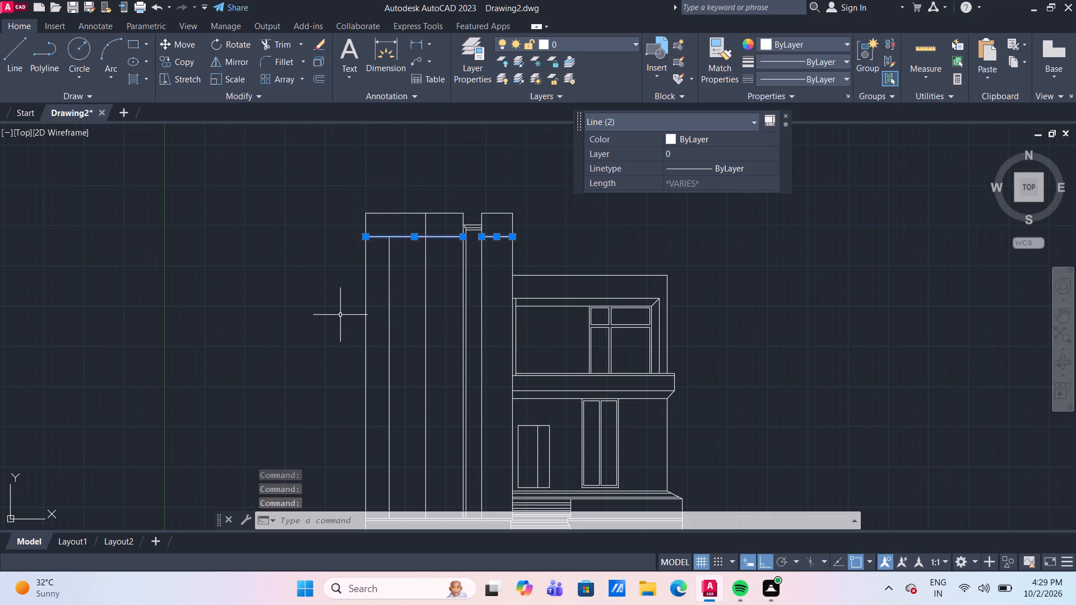
key(o)
key(Return)
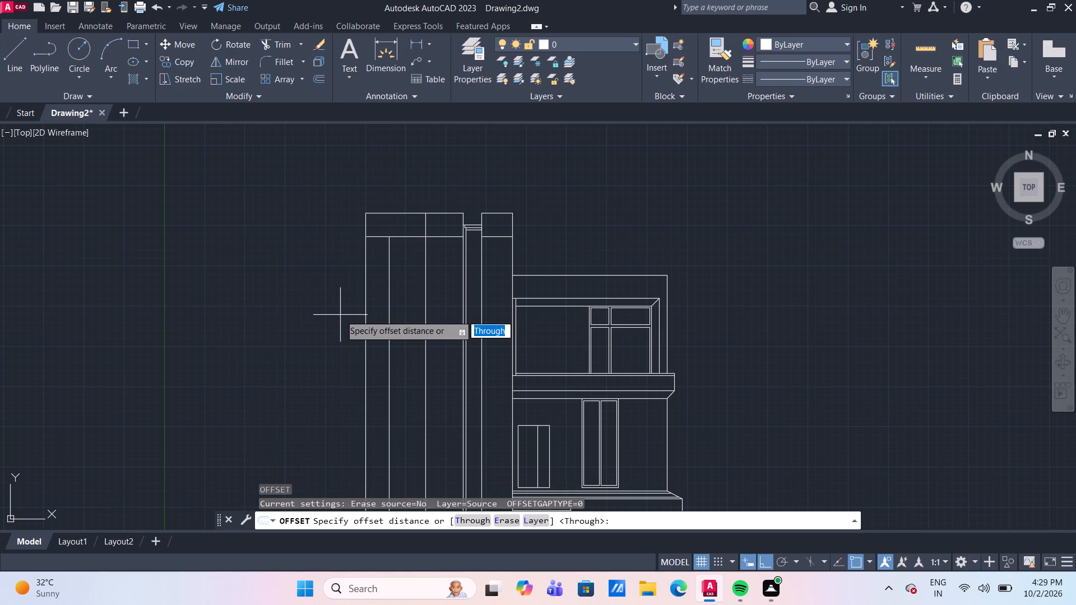
key(Return)
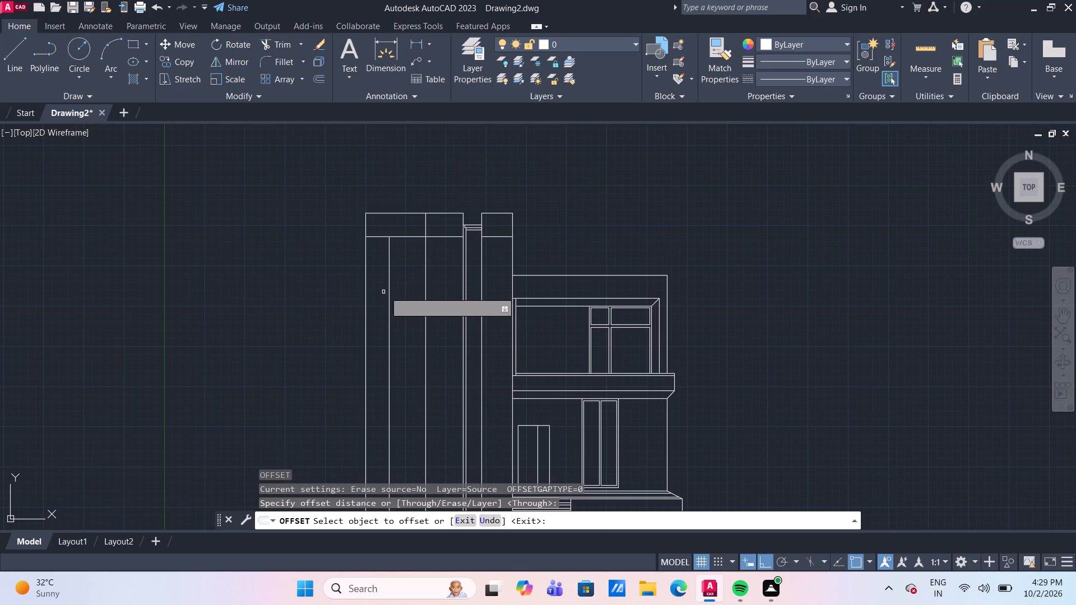
click(383, 236)
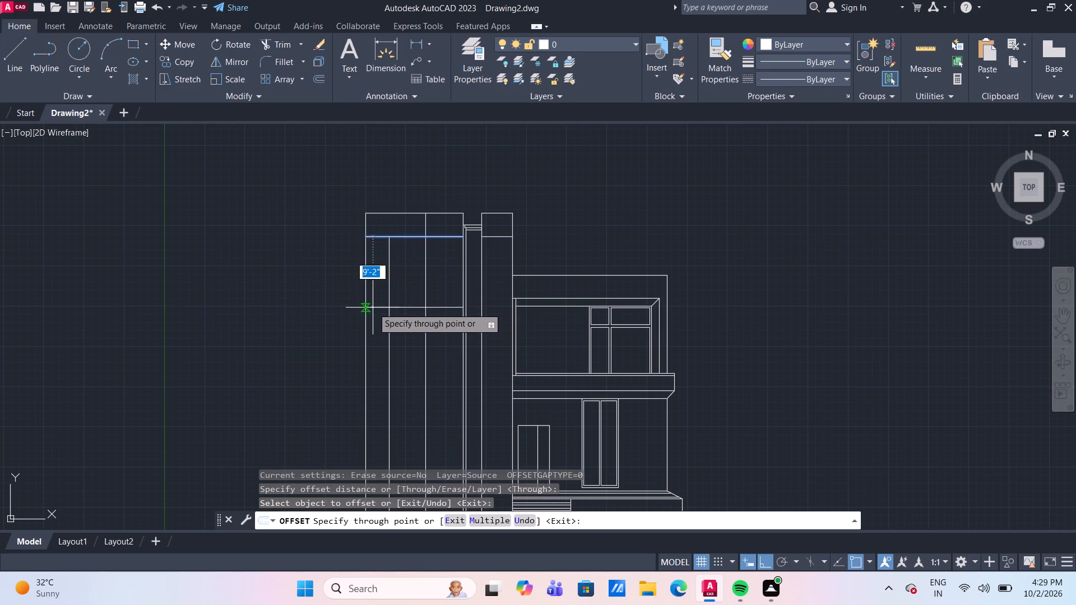
scroll(385, 320, down, 1)
middle_drag(383, 317, 365, 260)
scroll(365, 267, up, 2)
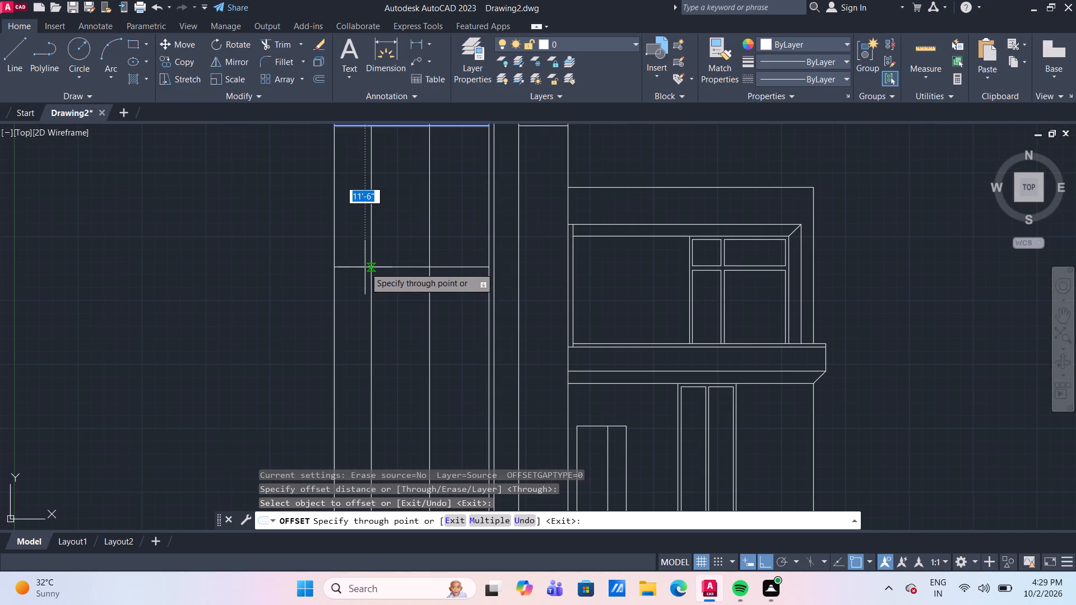
scroll(365, 267, down, 1)
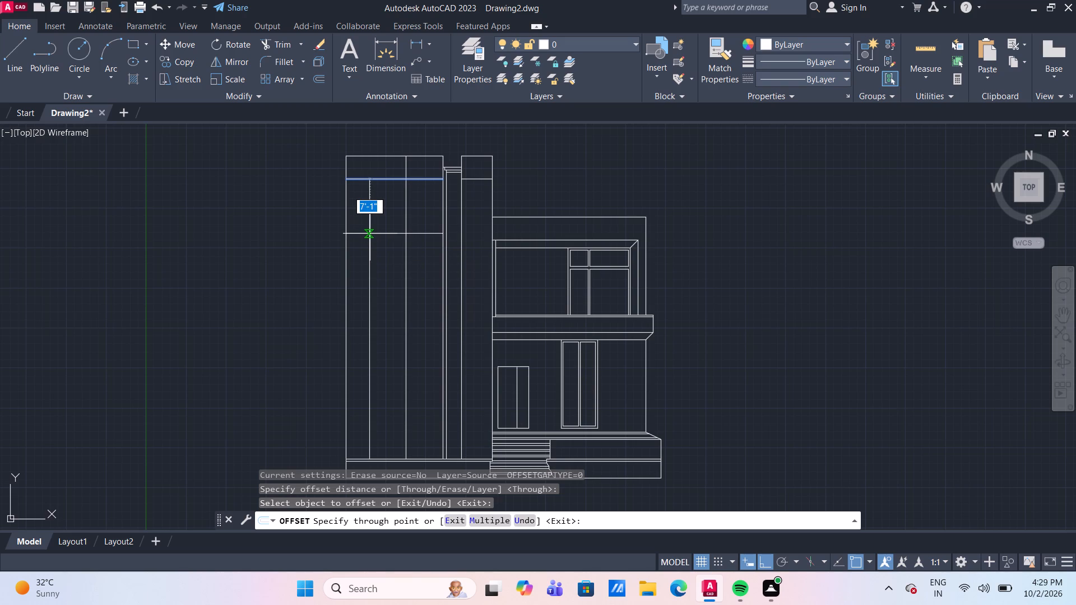
text(7')
key(Return)
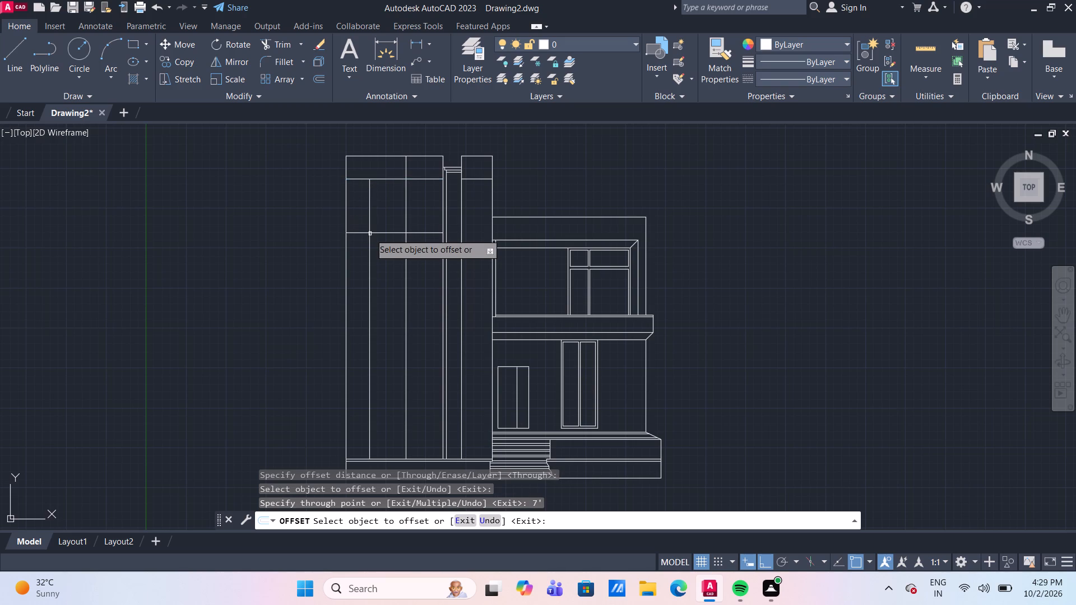
Offset the left tower's lowest new horizontal line 2'6" downward.
click(393, 232)
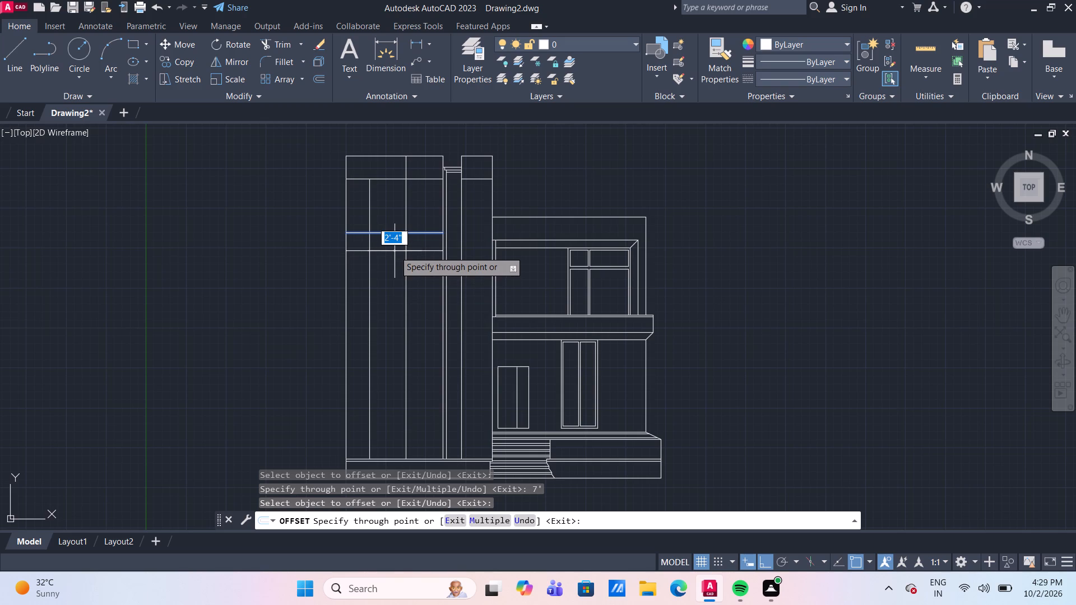
text(2'6")
key(Return)
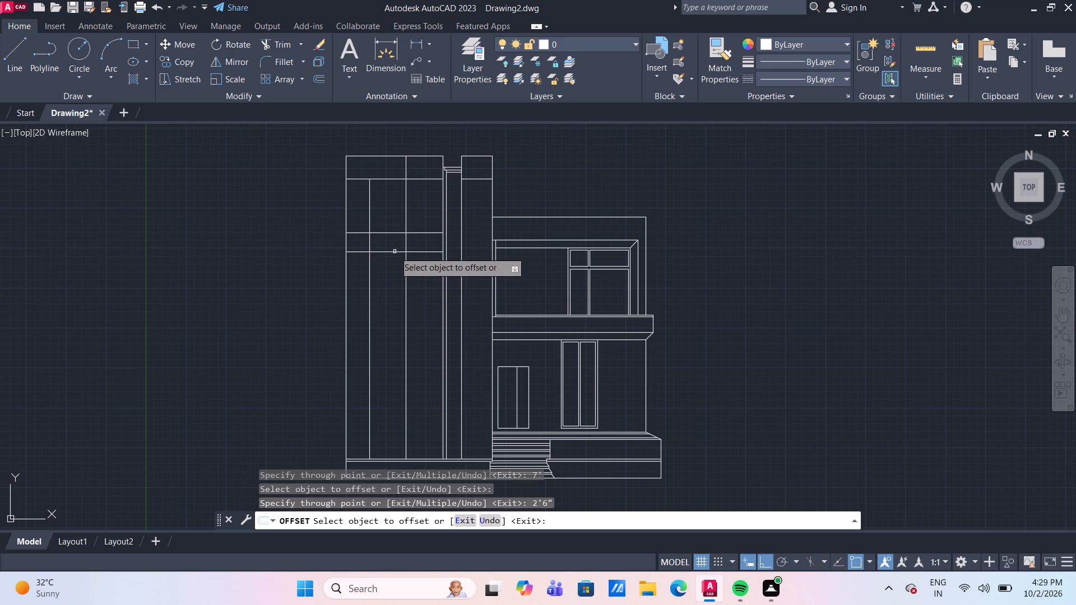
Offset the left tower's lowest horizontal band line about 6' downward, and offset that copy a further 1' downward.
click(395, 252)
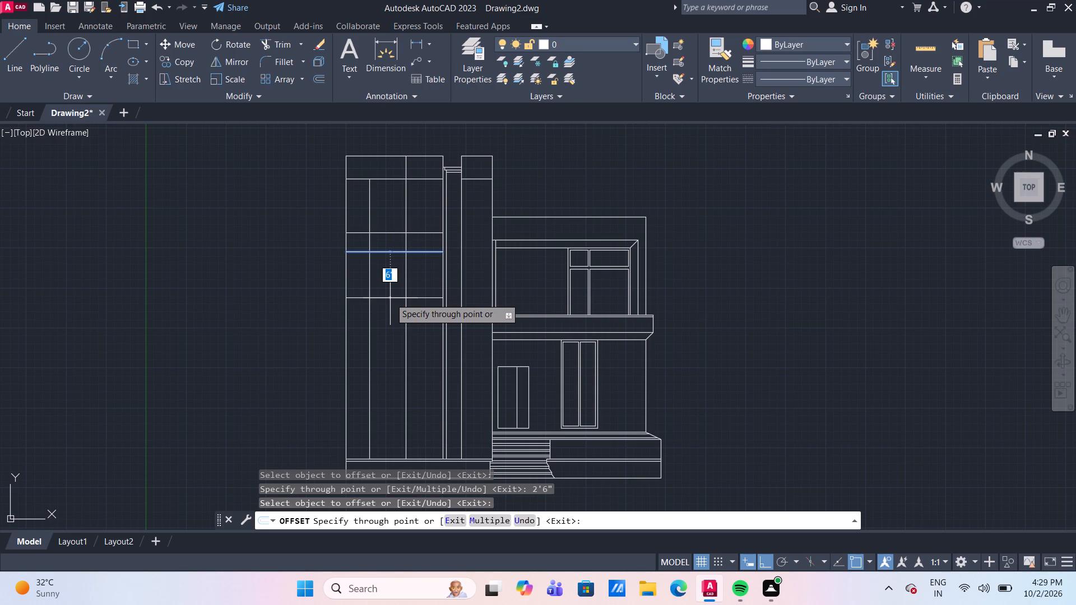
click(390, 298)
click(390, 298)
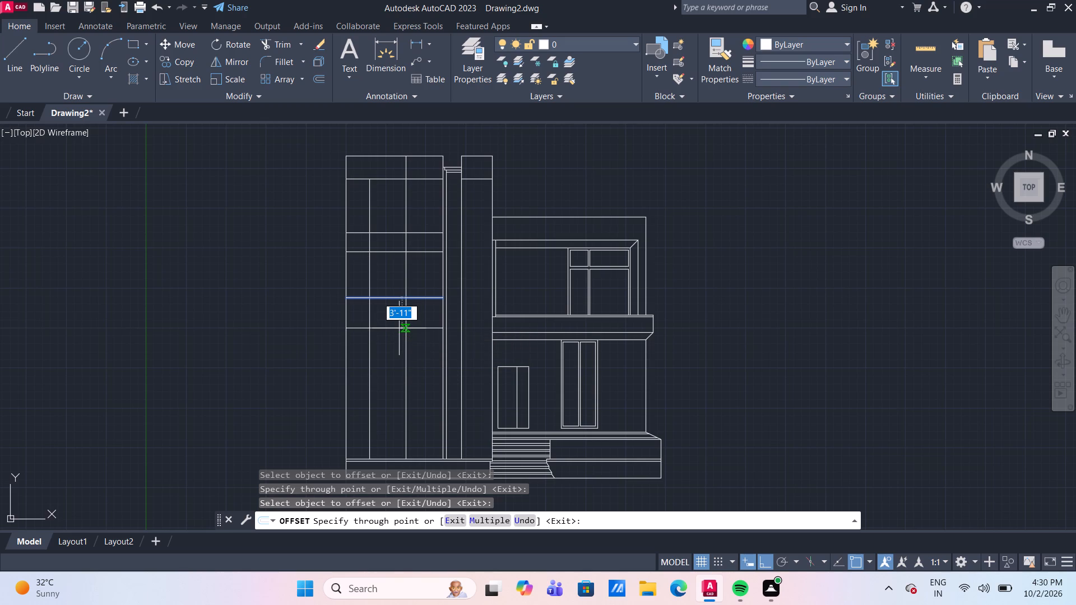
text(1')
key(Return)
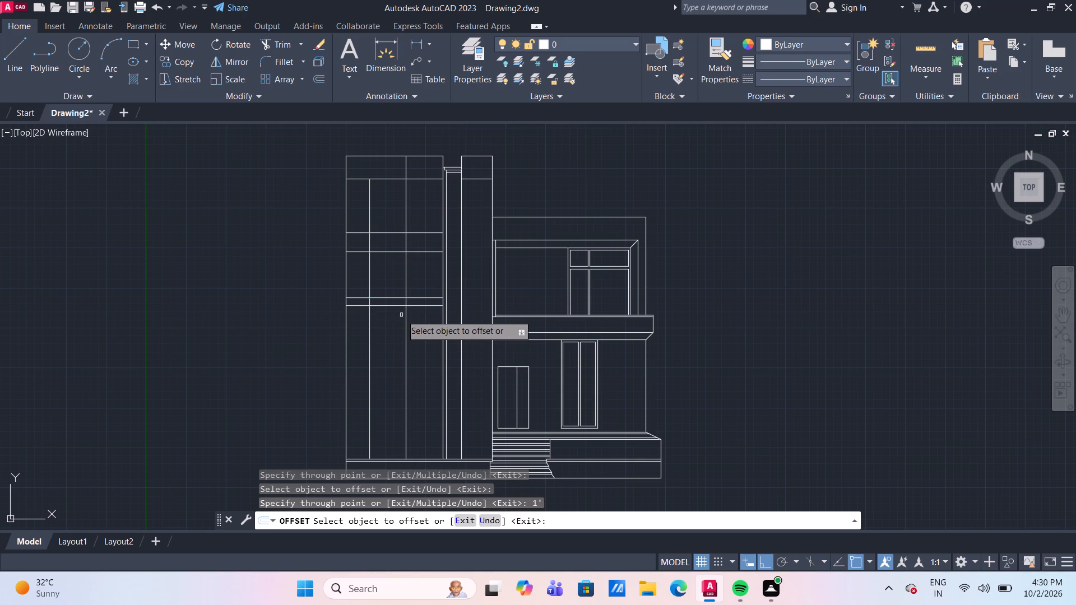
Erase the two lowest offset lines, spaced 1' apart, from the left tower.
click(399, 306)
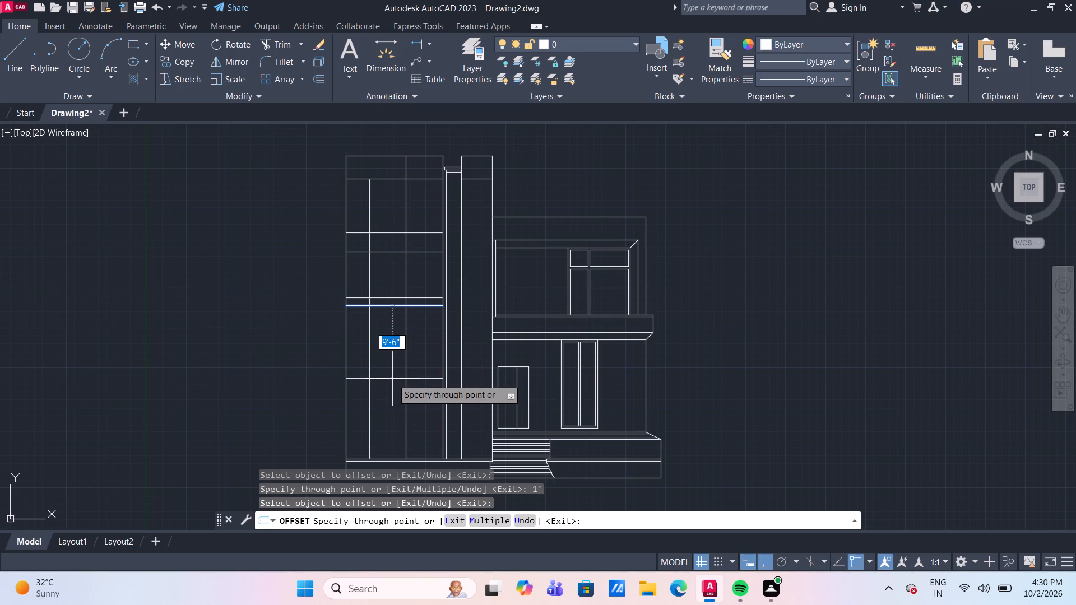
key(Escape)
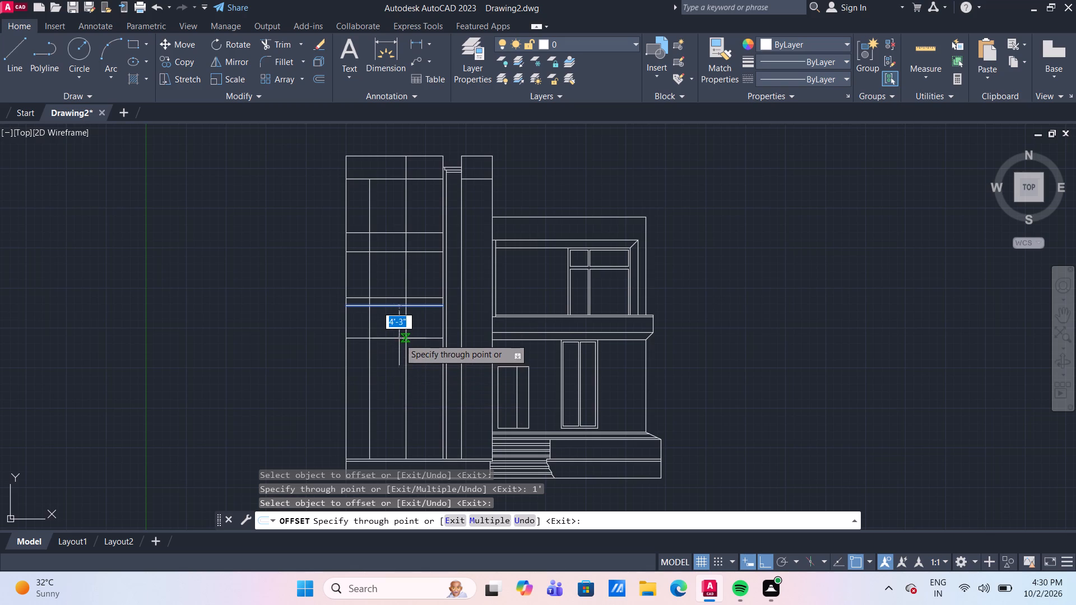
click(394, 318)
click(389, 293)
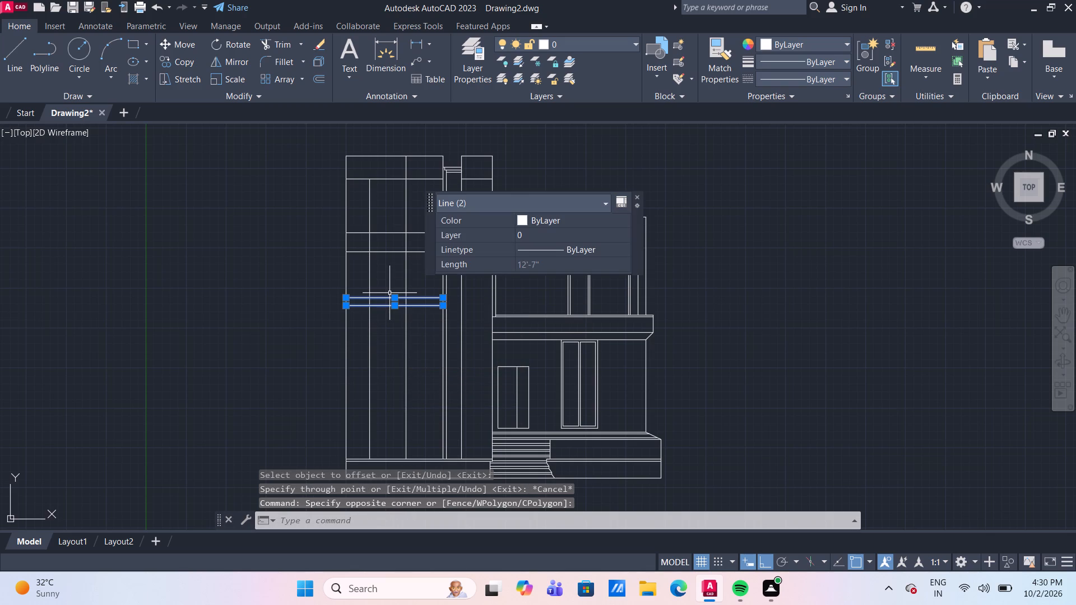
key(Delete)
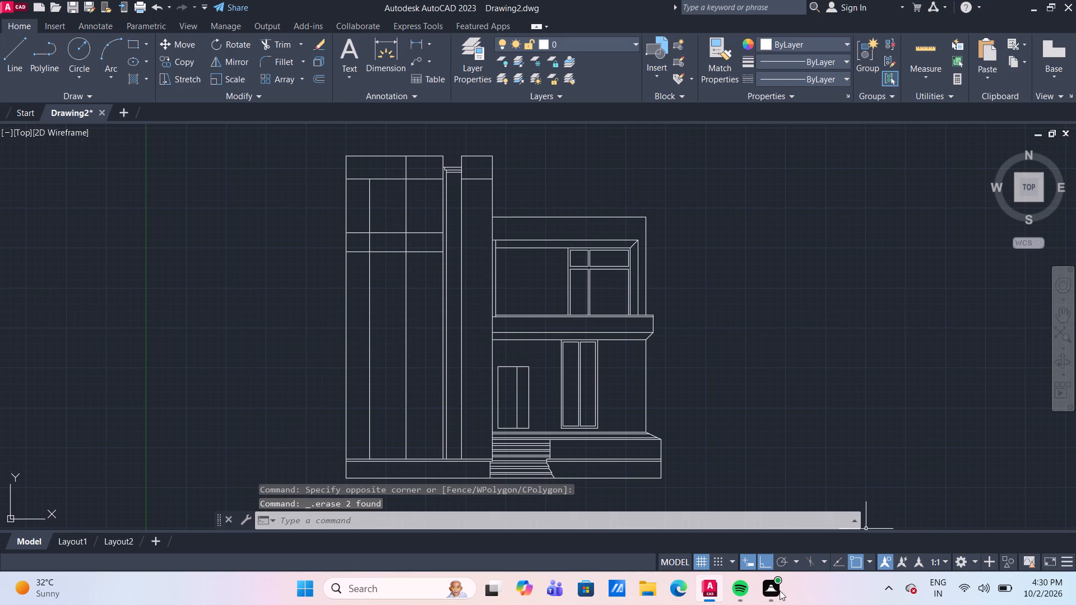
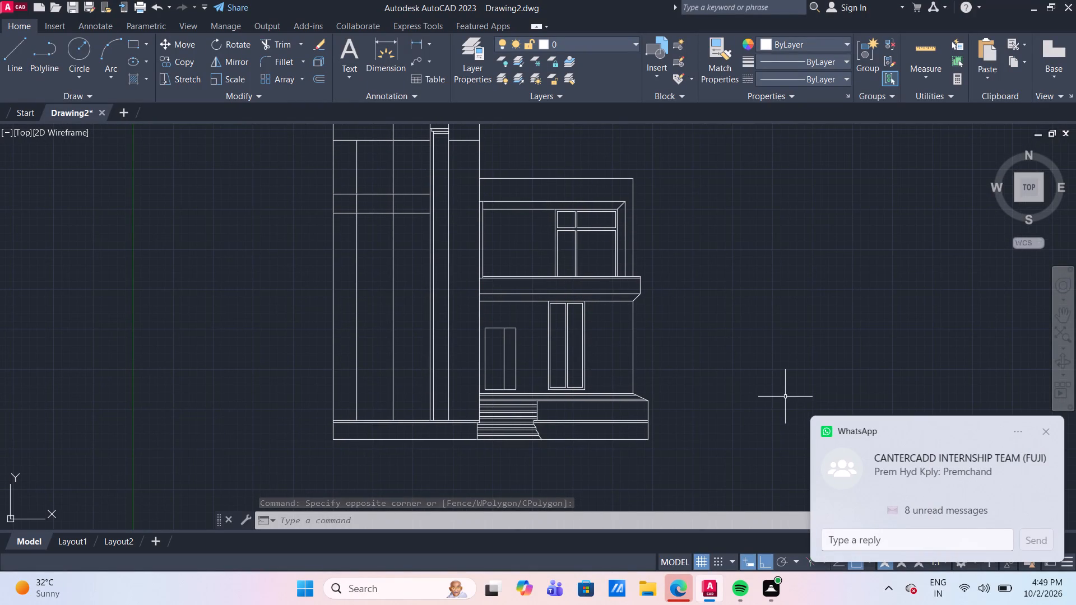
Draw a 1'3" by 9" rectangle with lines on the ground-floor wall between the double window and the outer wall edge.
key(l)
key(Return)
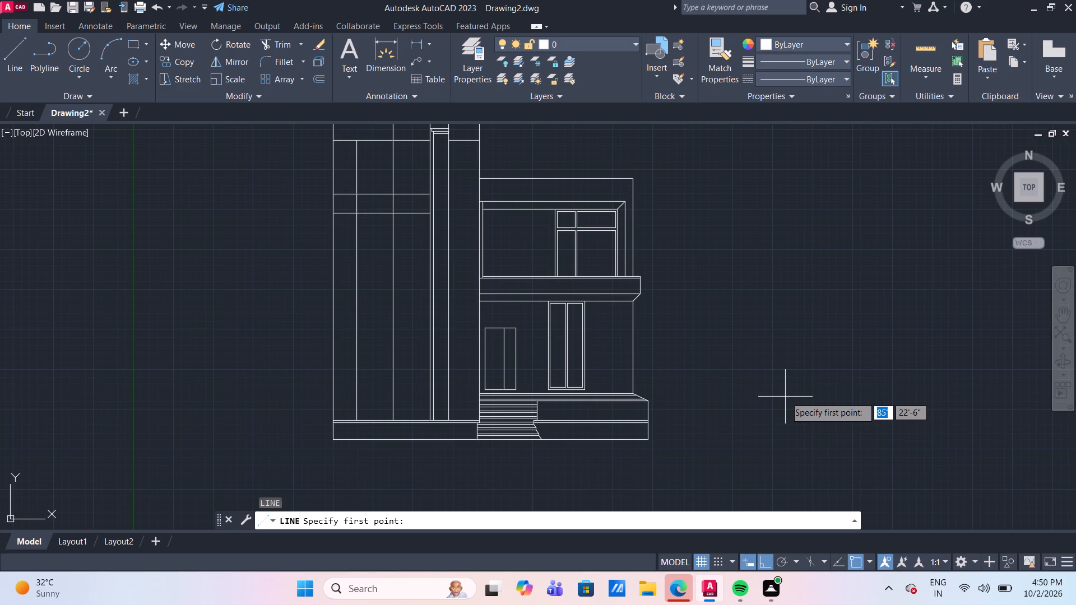
middle_drag(707, 327, 722, 317)
scroll(624, 356, up, 1)
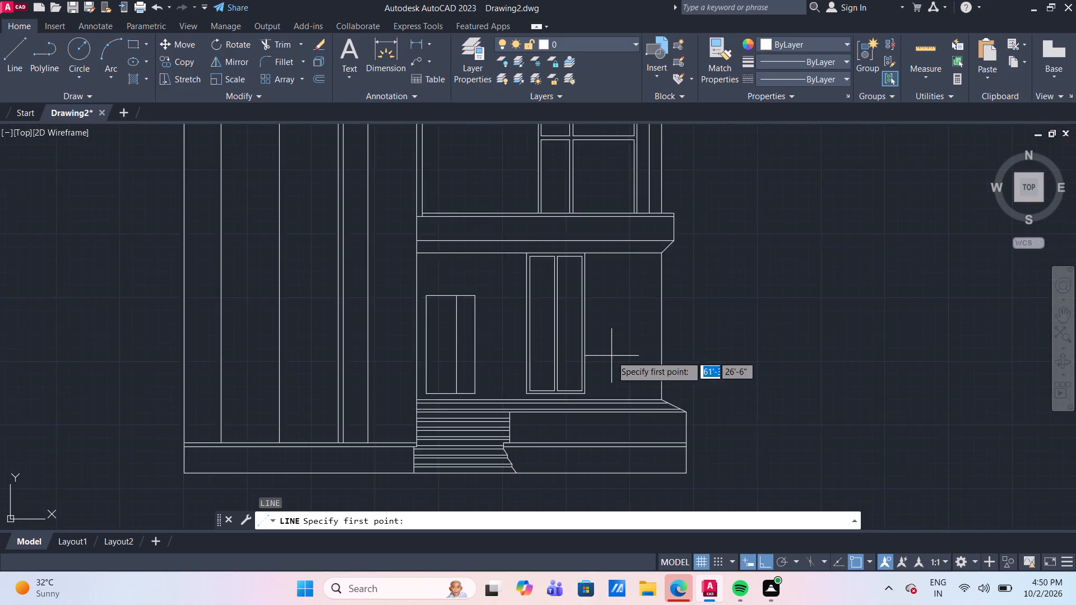
scroll(611, 356, up, 1)
middle_drag(614, 351, 603, 345)
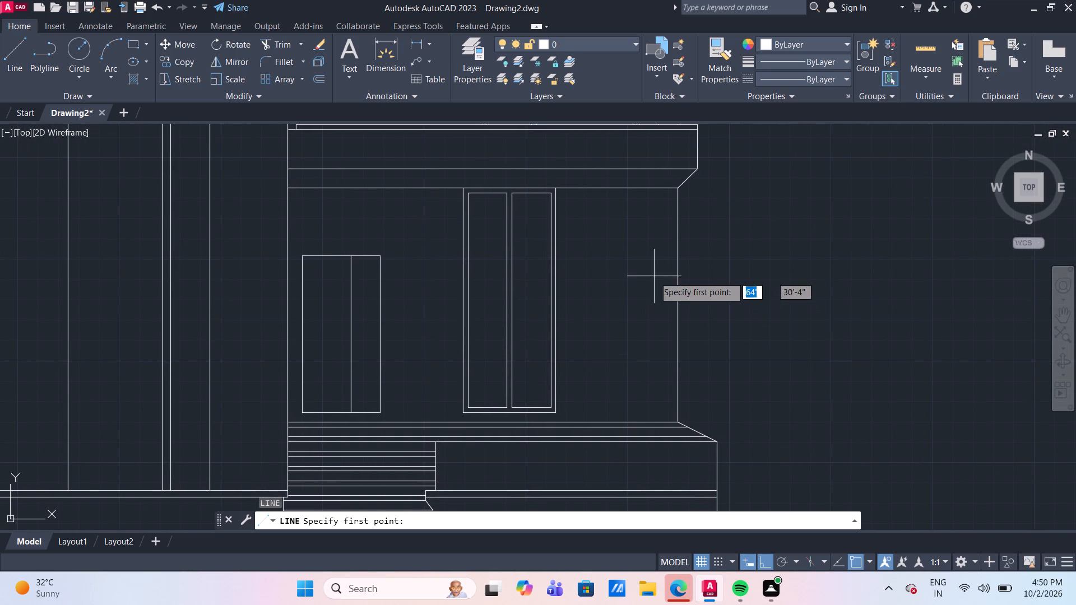
click(614, 258)
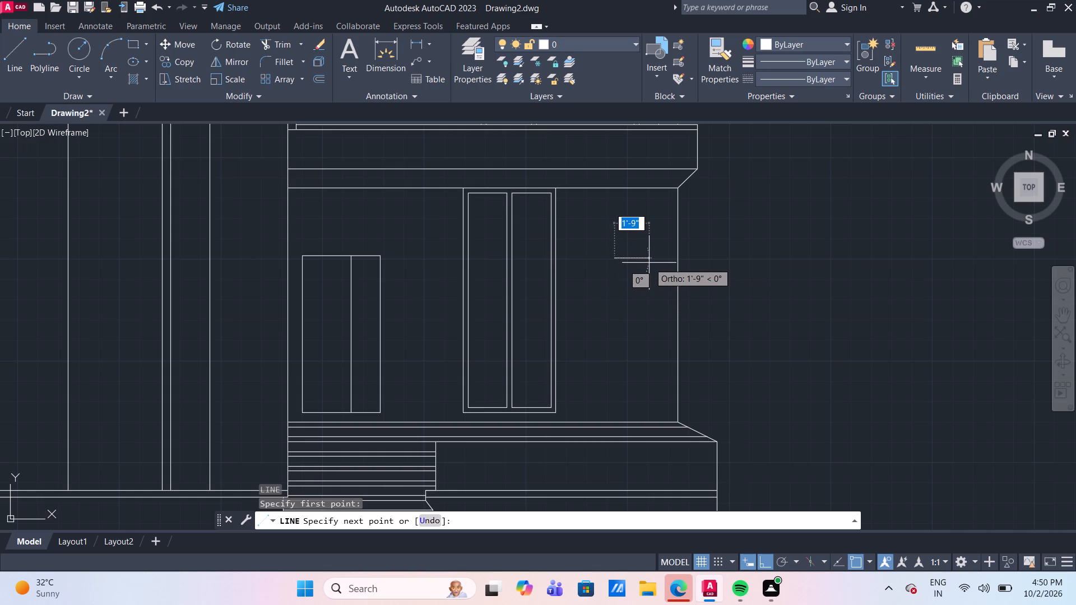
text(1')
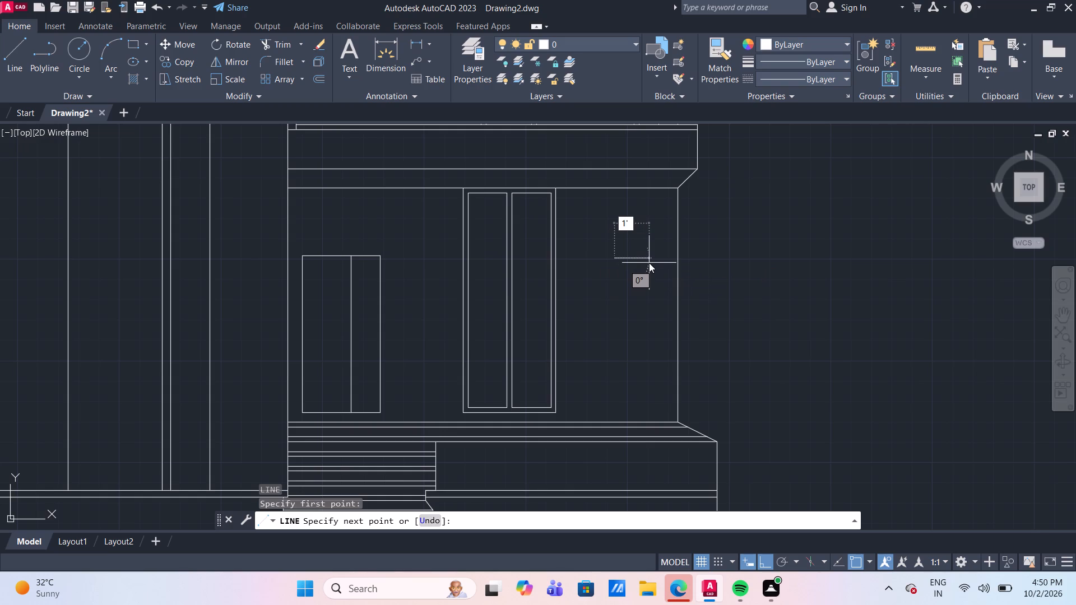
key(3)
key(shift+quotedbl)
key(Return)
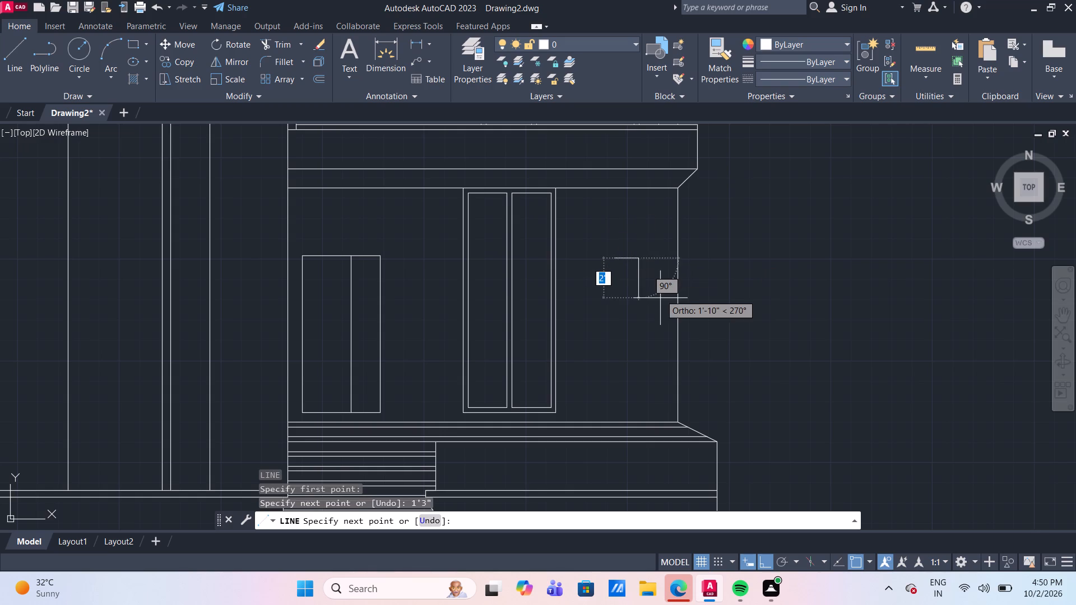
scroll(660, 298, up, 1)
text(9")
key(Return)
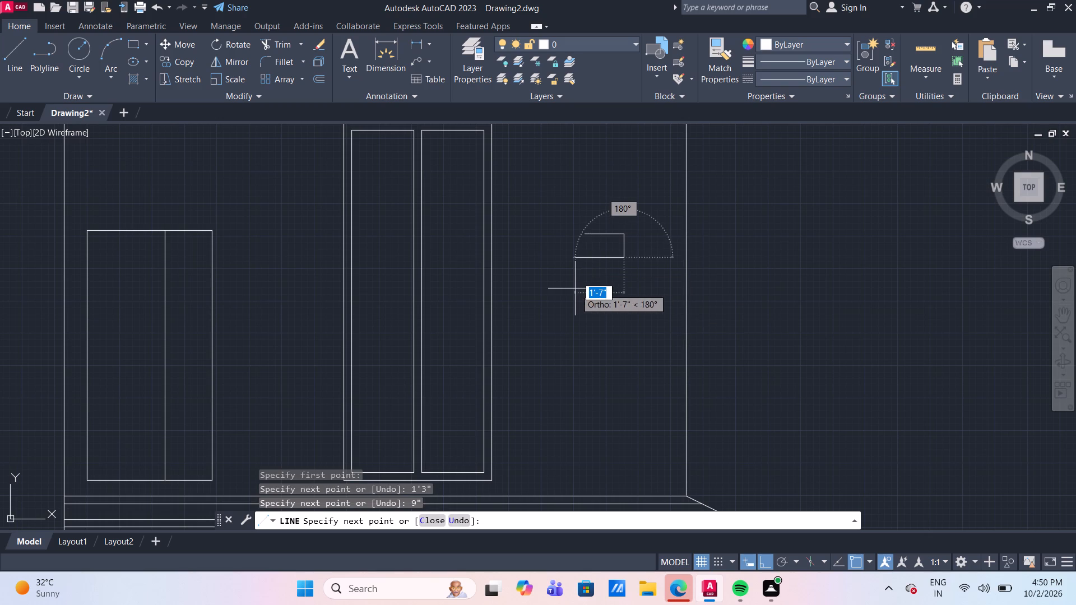
key(1)
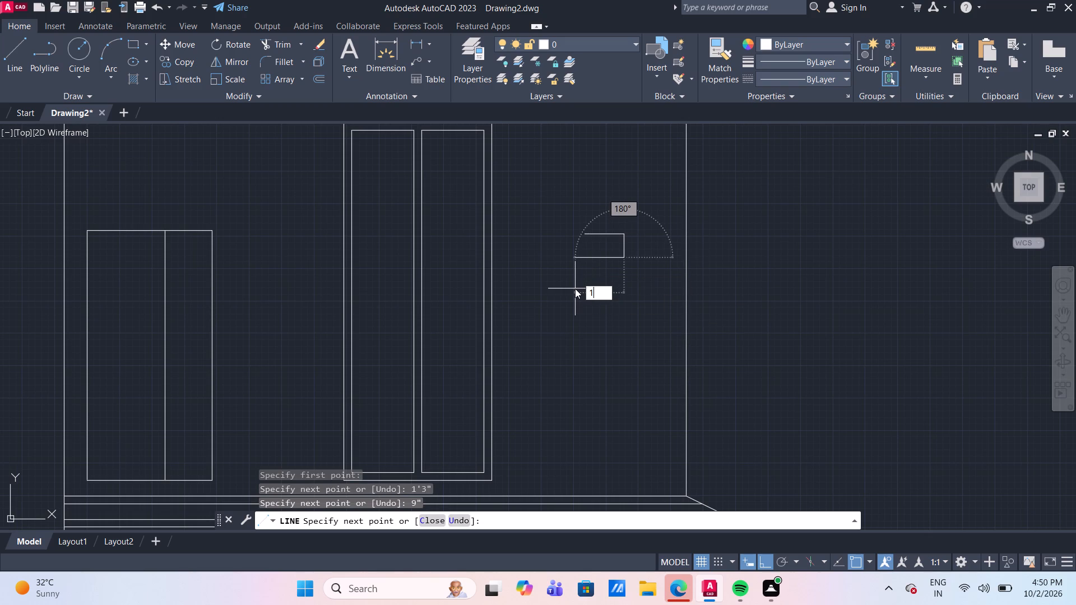
text('3")
key(Return)
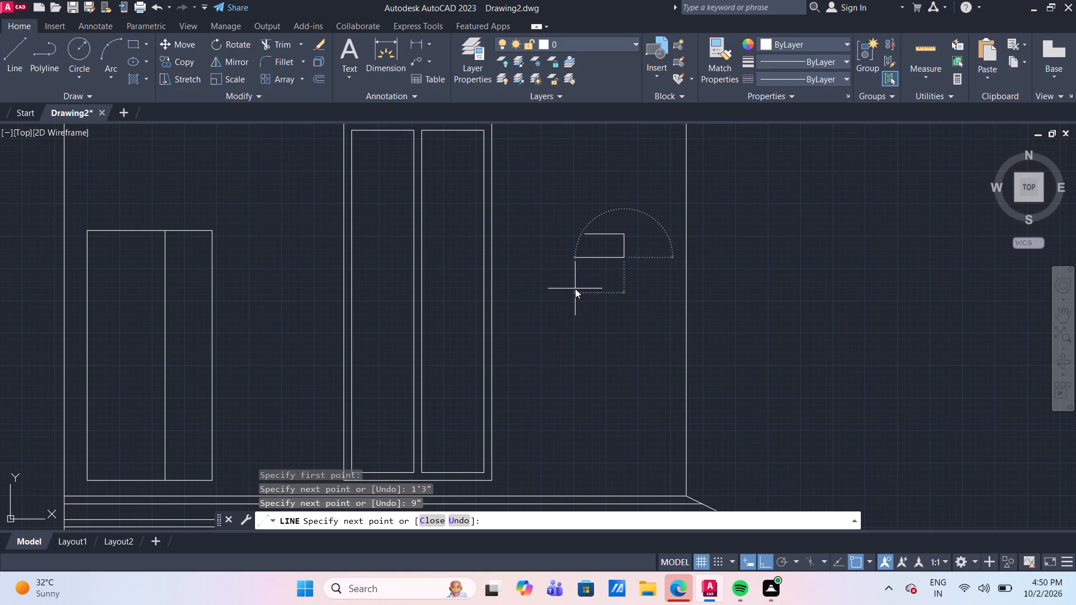
click(588, 237)
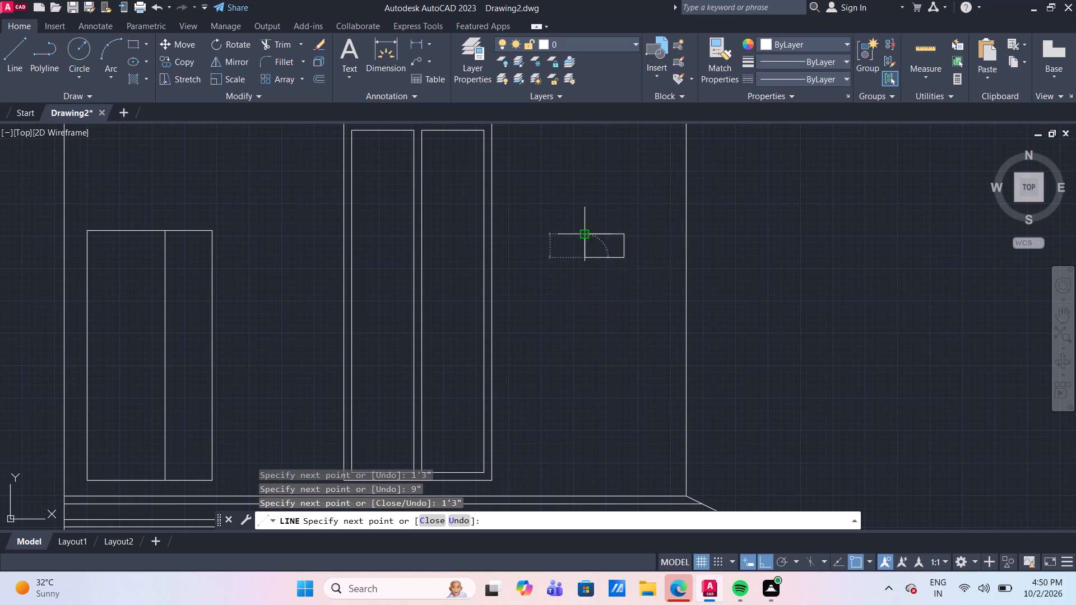
key(Return)
scroll(563, 218, up, 1)
scroll(563, 218, down, 3)
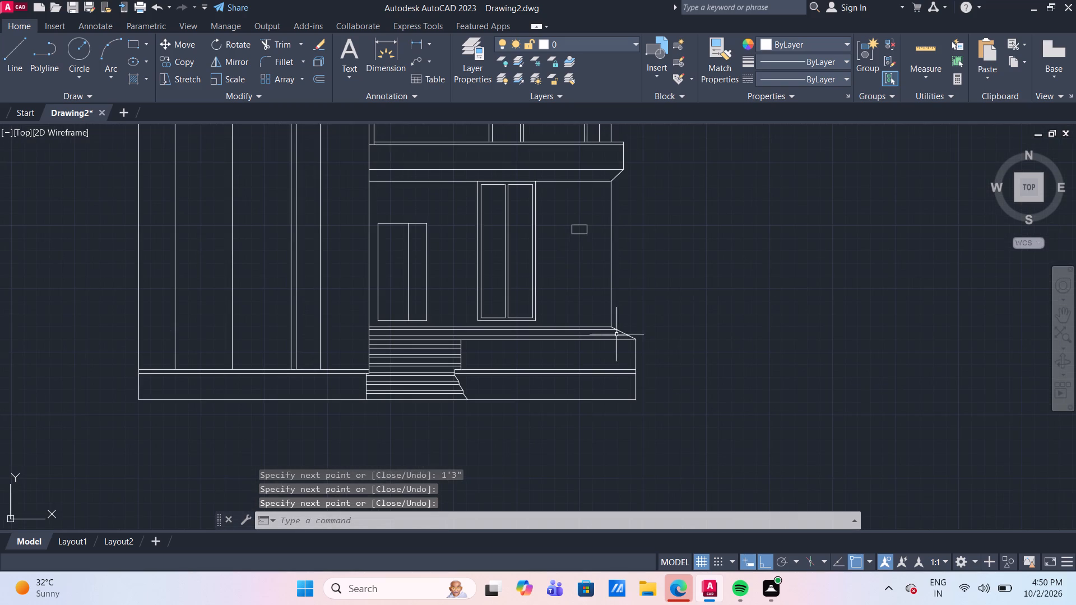
Move the small wall rectangle a short distance straight down.
scroll(620, 225, up, 2)
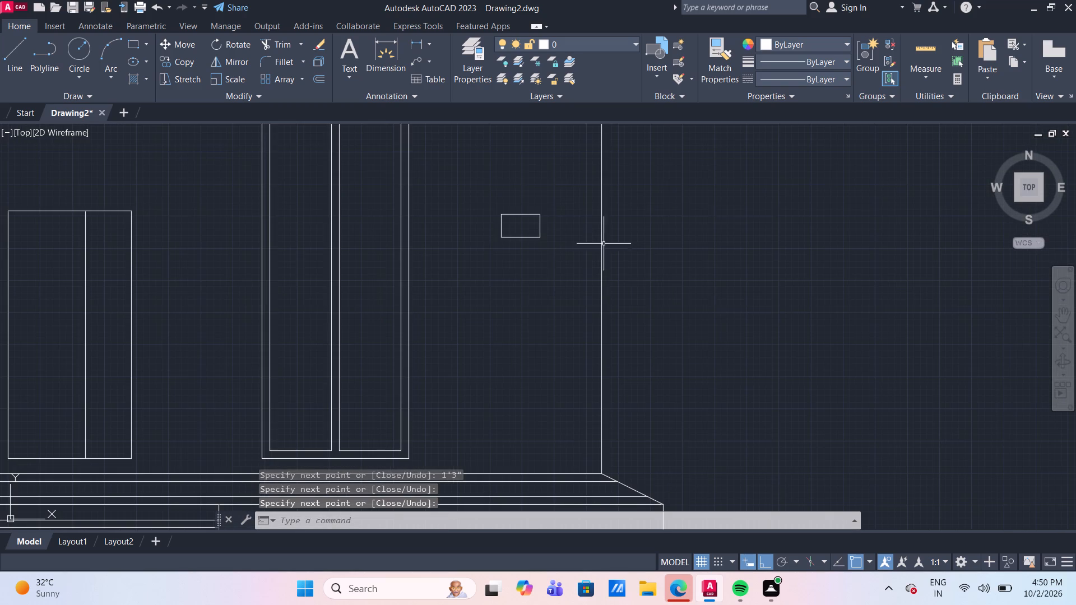
drag(561, 246, 544, 236)
click(490, 196)
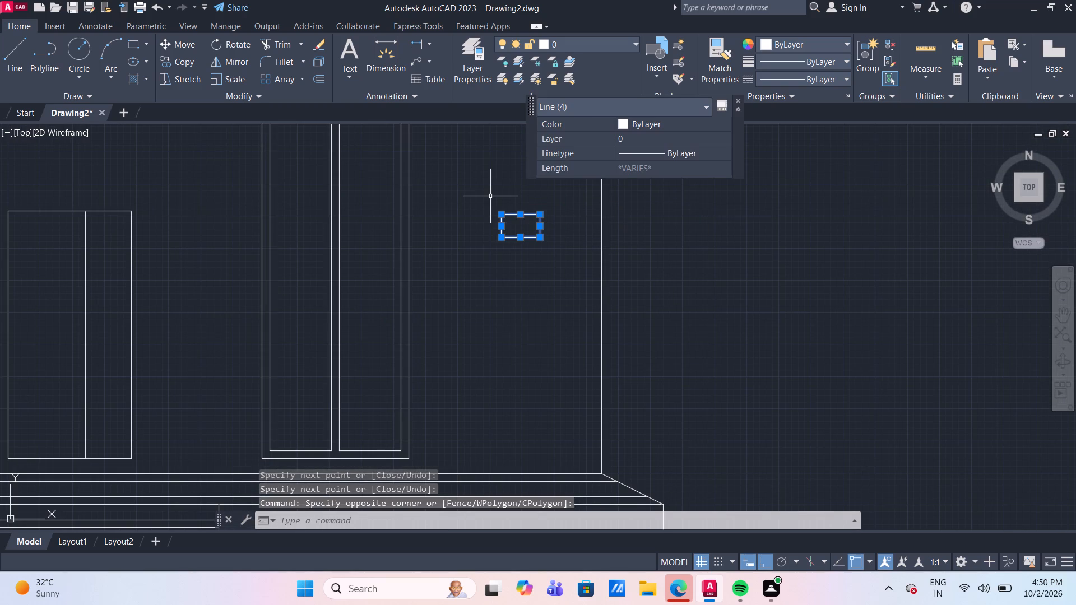
key(m)
key(Return)
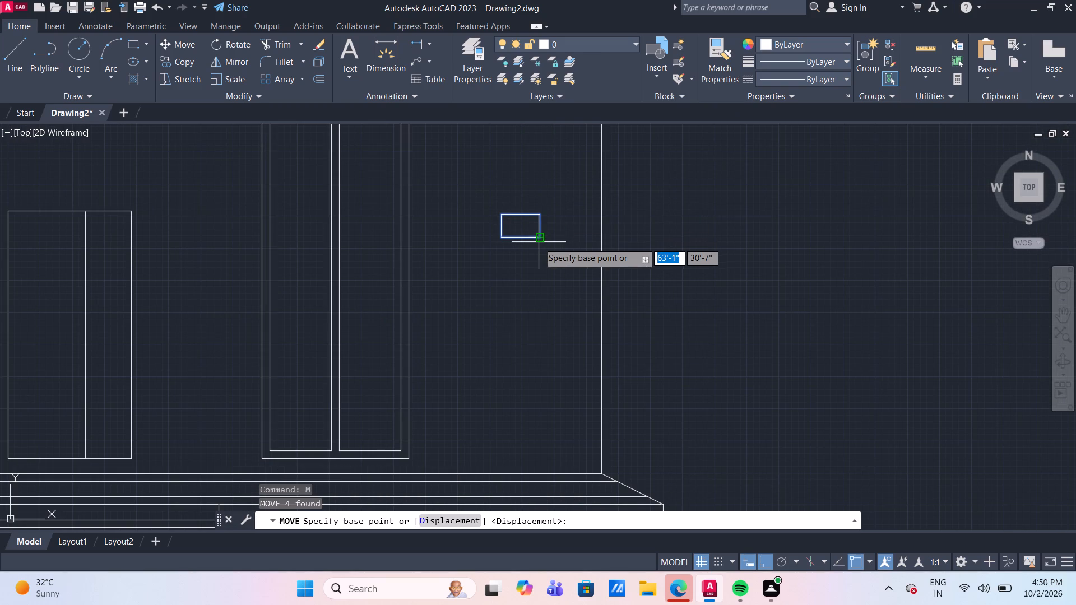
click(539, 237)
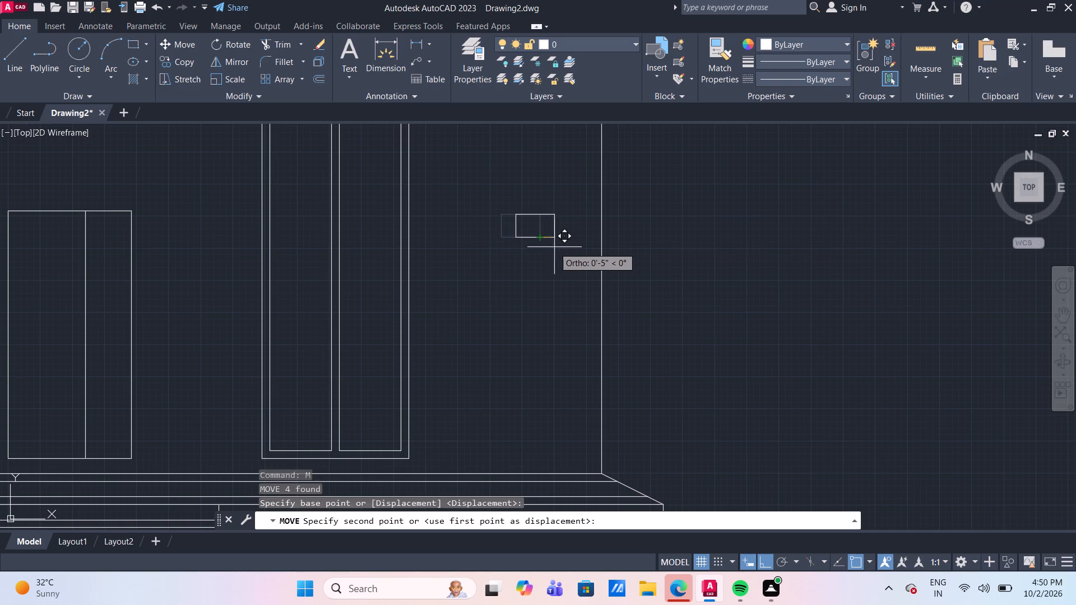
click(545, 262)
Draw a horizontal line about 2' long across the tower's narrow vertical strip, level with the bottom edge of the balcony slab's front face.
scroll(545, 262, down, 3)
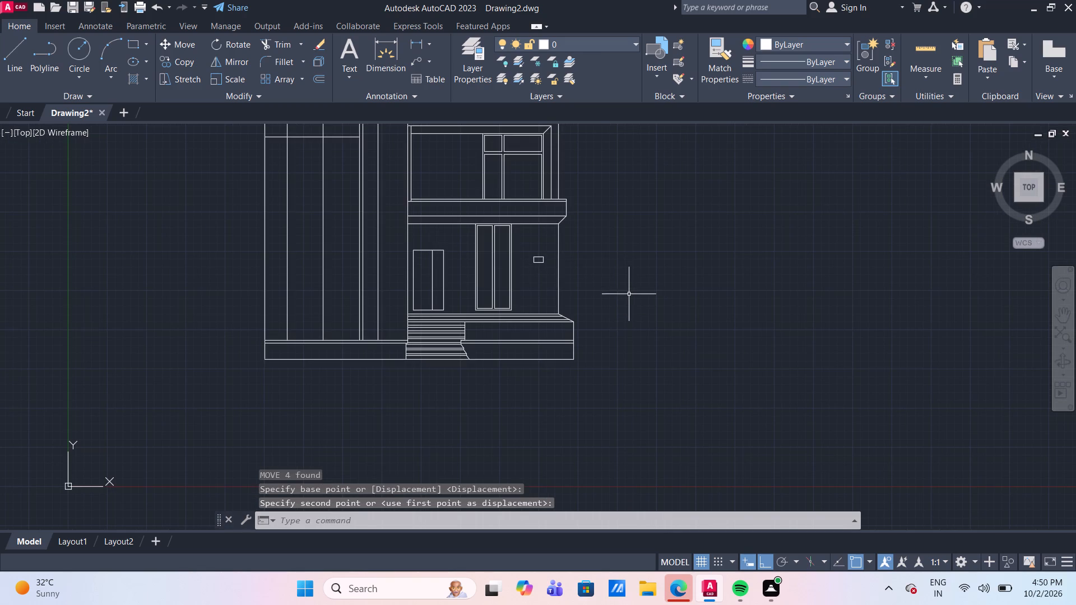
scroll(338, 236, up, 1)
middle_drag(339, 236, 324, 318)
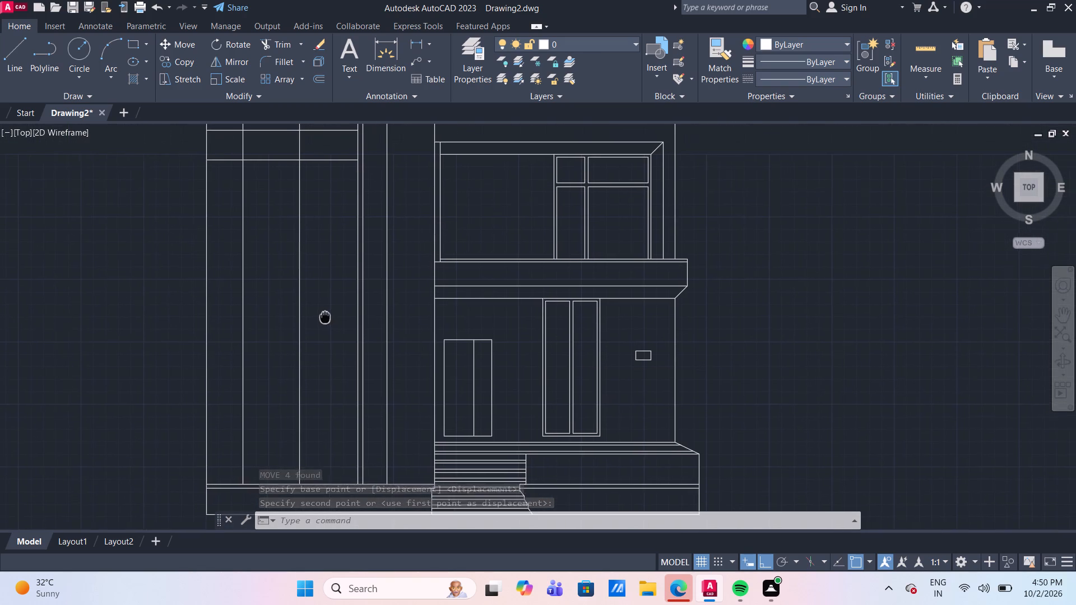
scroll(425, 294, up, 1)
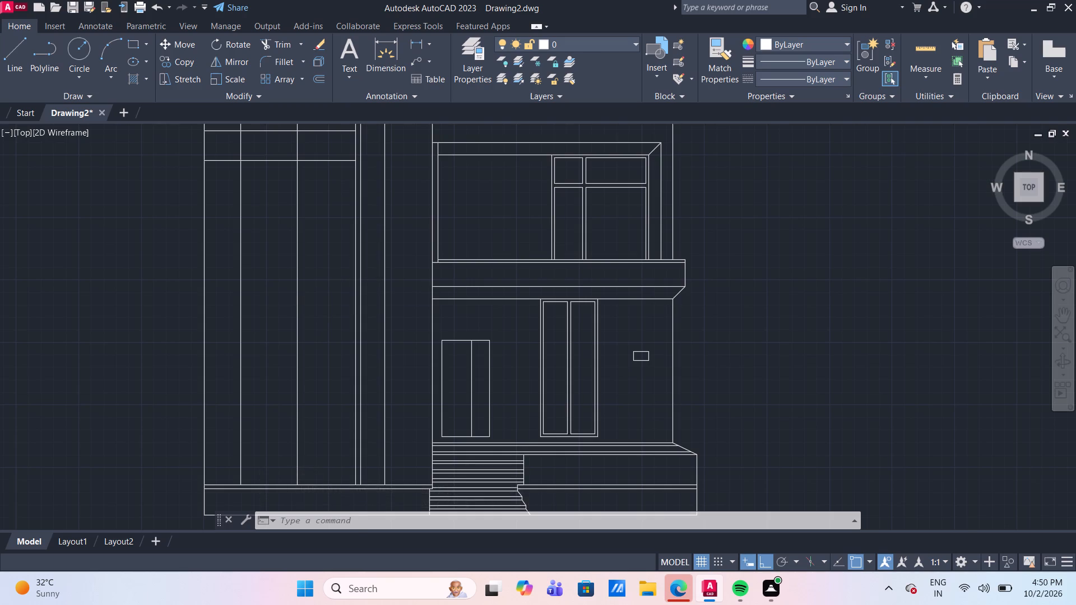
key(l)
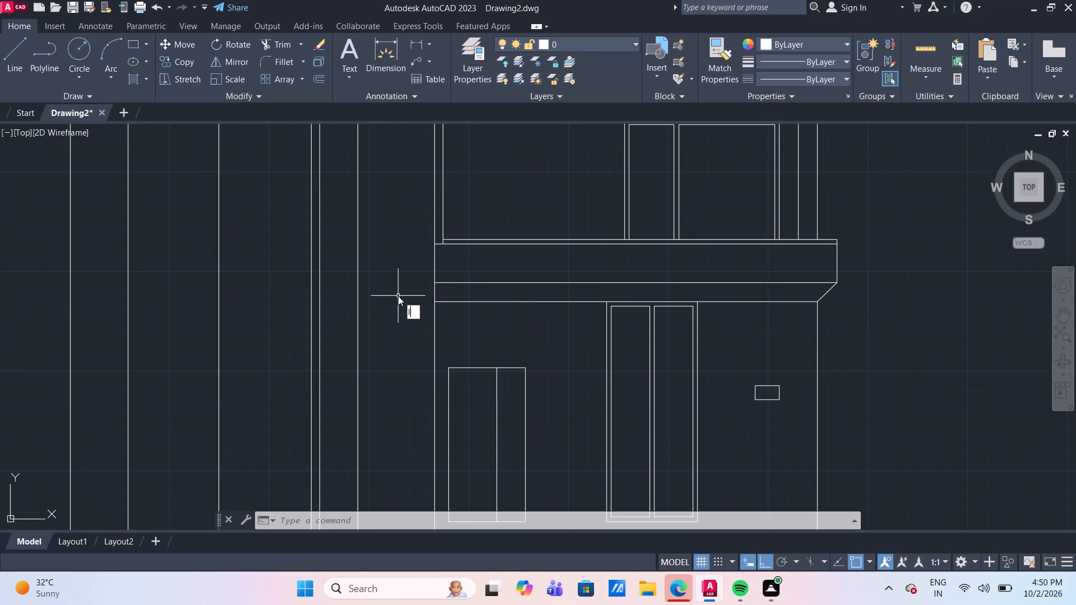
key(Return)
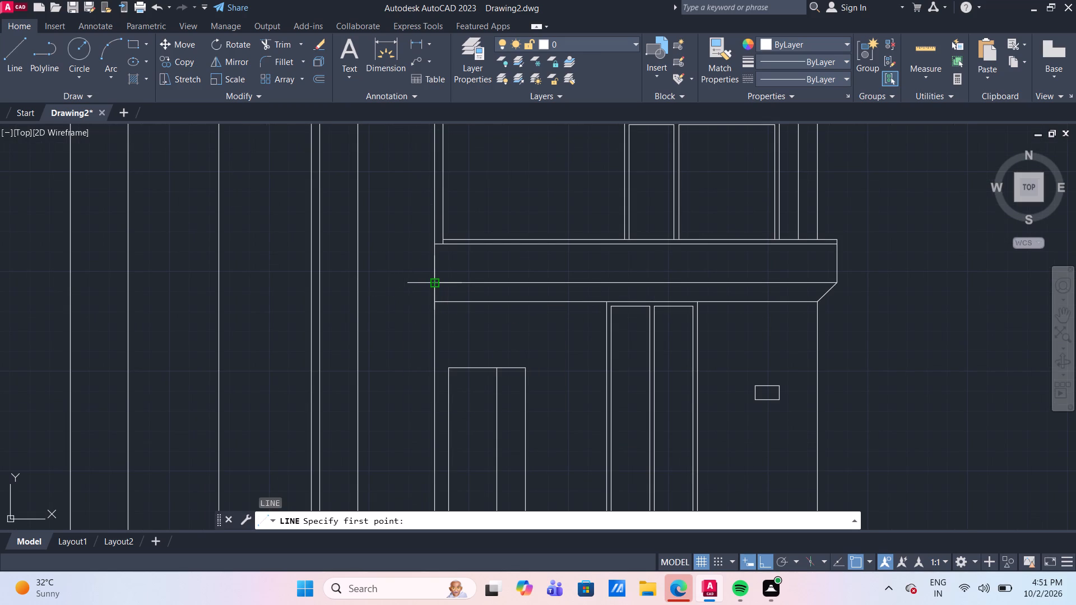
click(355, 283)
click(320, 282)
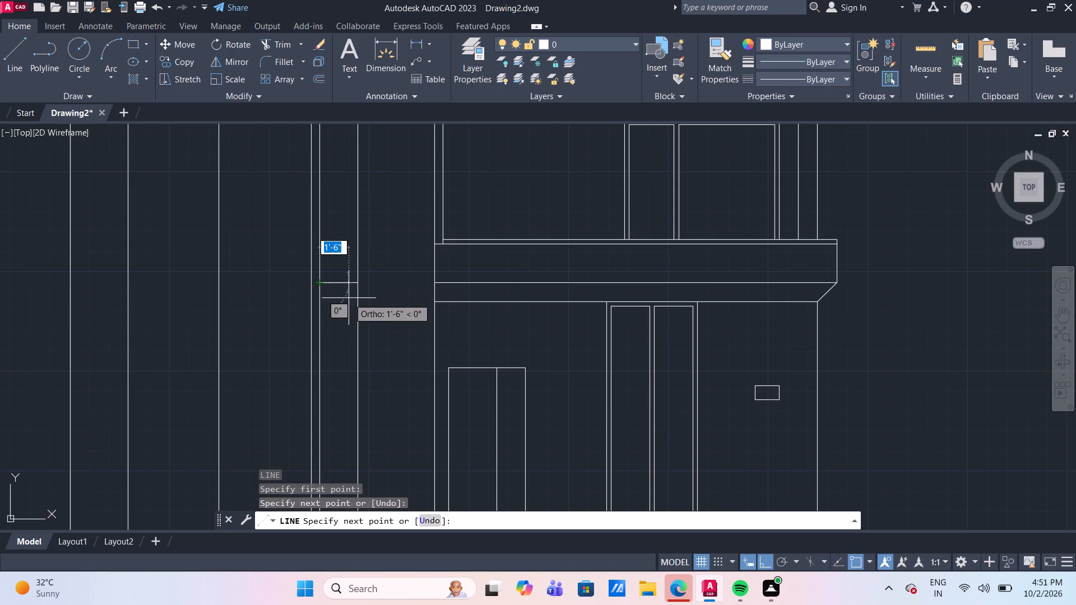
key(Escape)
scroll(349, 298, down, 3)
scroll(493, 325, up, 2)
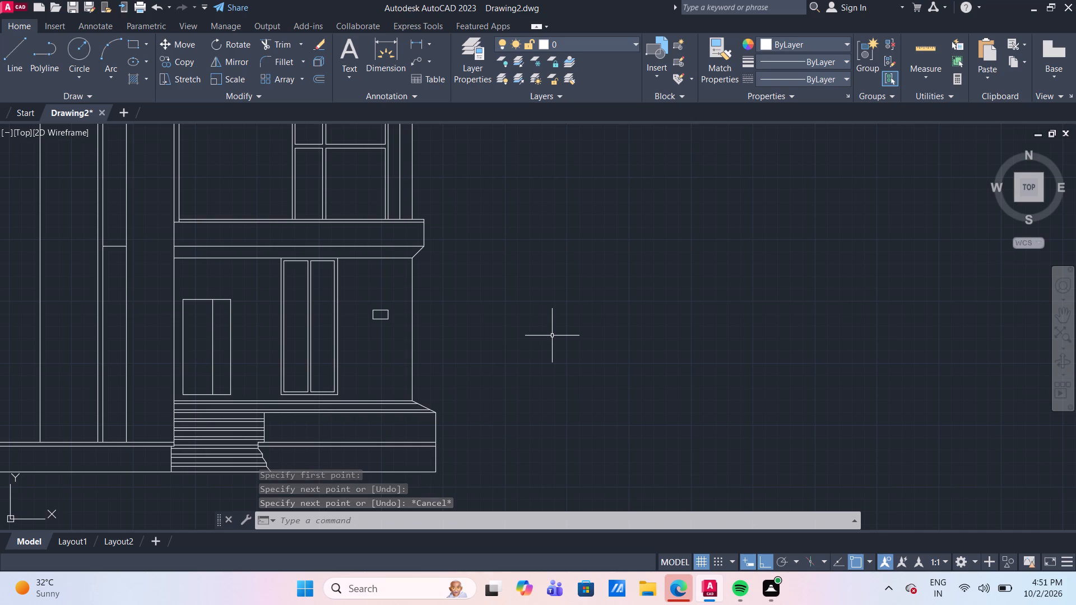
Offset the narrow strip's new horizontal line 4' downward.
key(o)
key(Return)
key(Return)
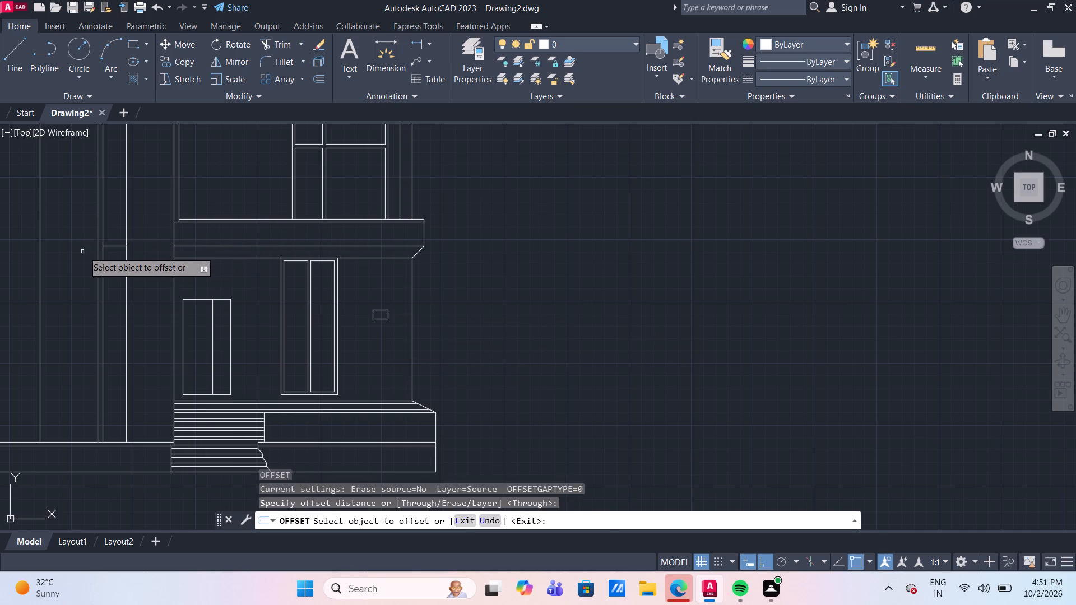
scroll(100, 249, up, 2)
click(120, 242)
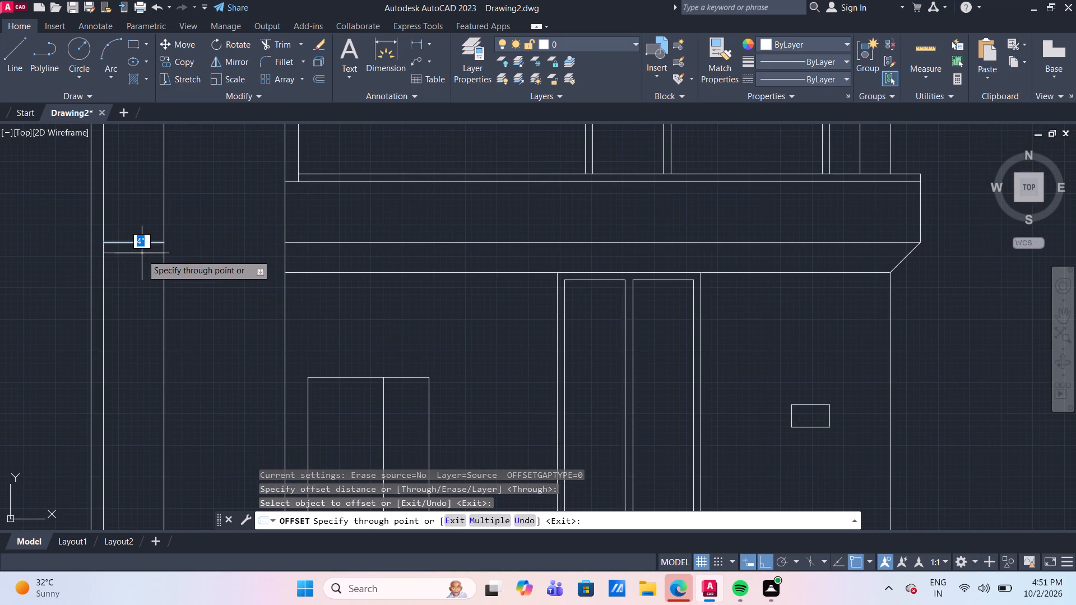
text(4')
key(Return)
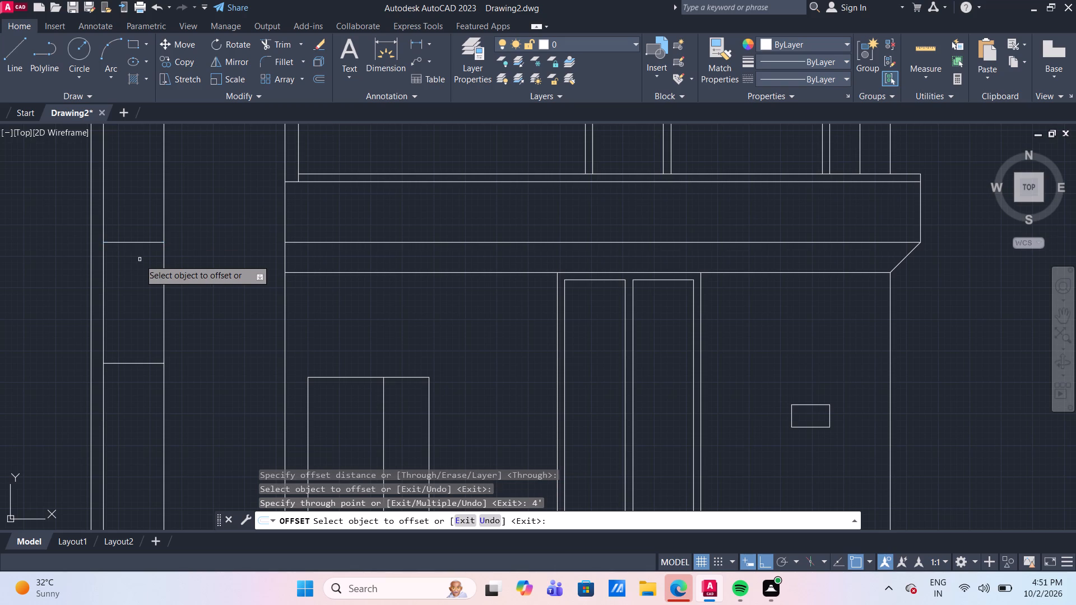
Offset the narrow strip's original horizontal line 4" downward.
click(128, 244)
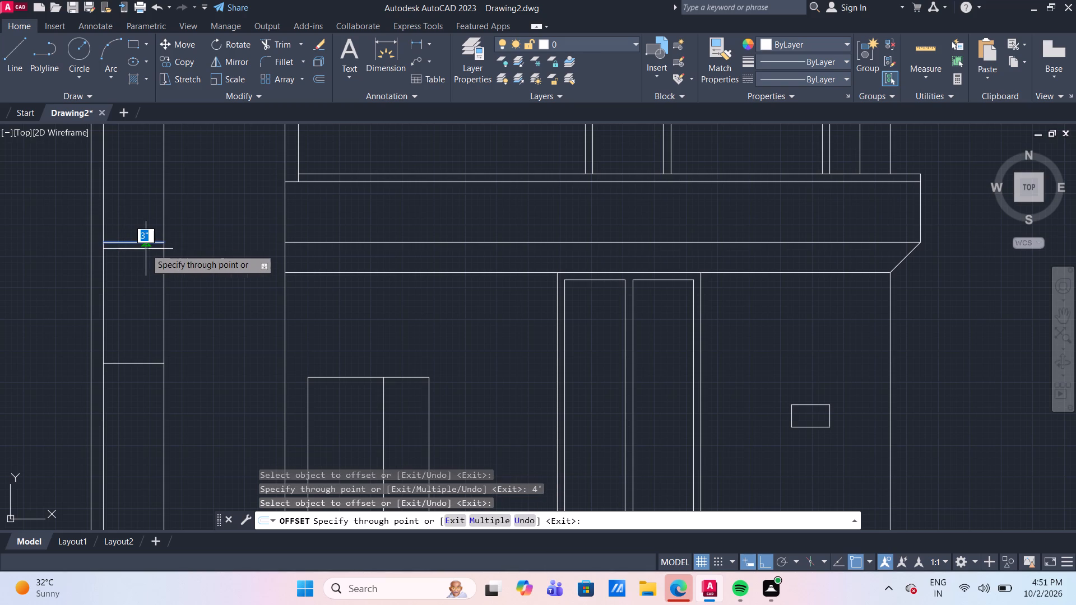
text(4")
key(Return)
key(Escape)
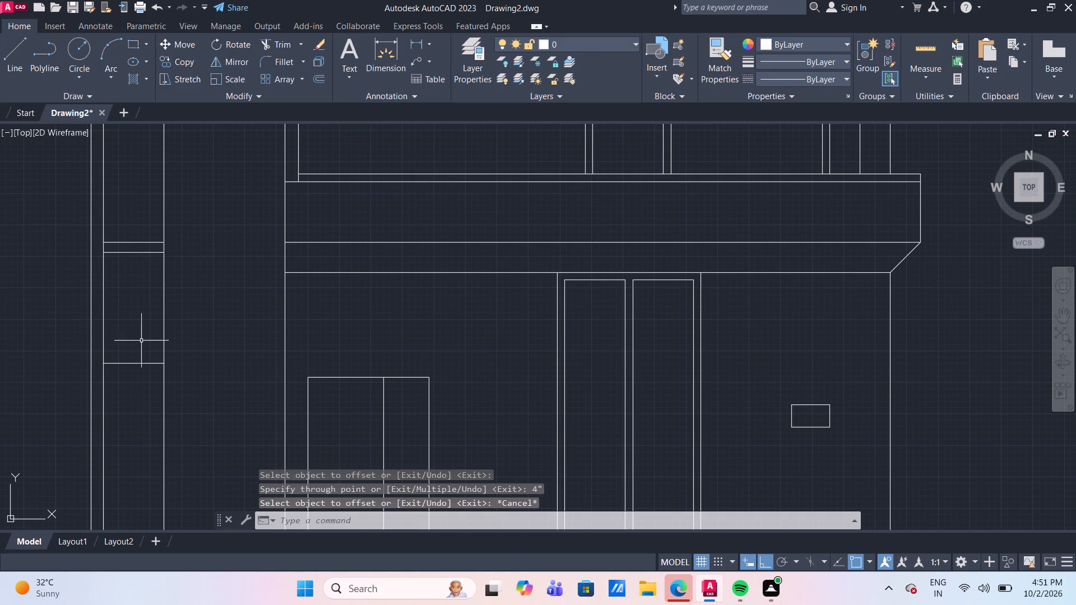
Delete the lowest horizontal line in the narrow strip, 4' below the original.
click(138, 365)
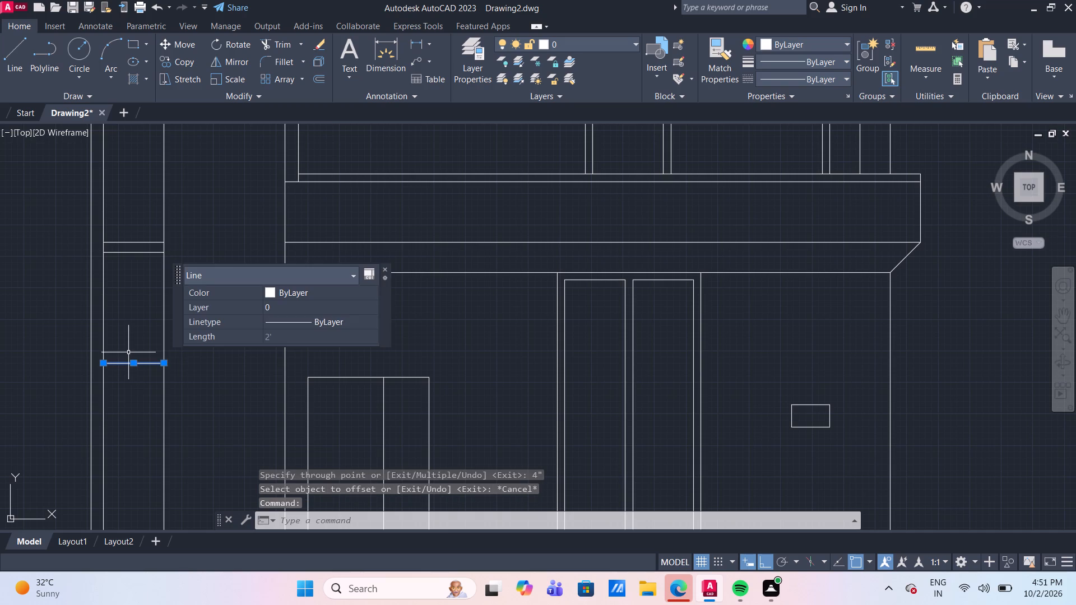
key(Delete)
Delete the lower of the two closely spaced horizontal lines across the upper part of the tower's wide left section.
scroll(128, 351, down, 3)
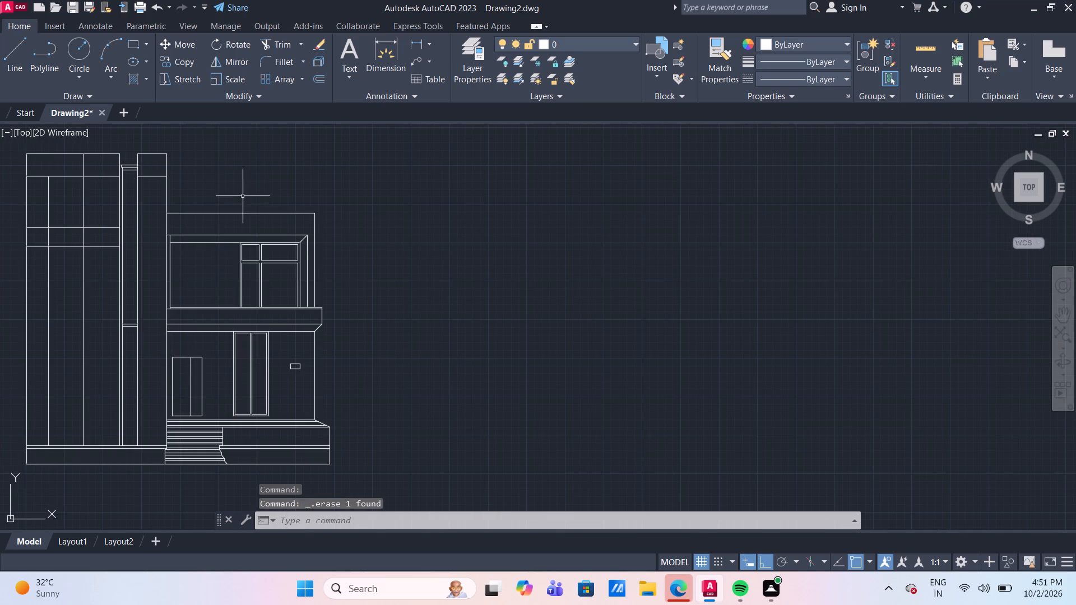
middle_drag(200, 190, 392, 199)
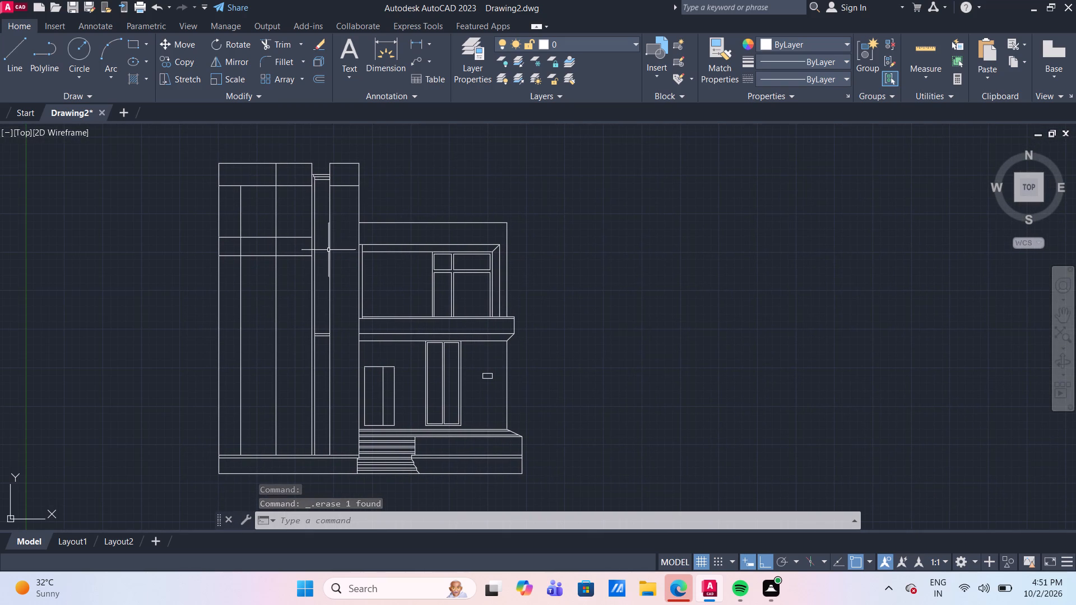
scroll(264, 297, up, 2)
scroll(263, 287, down, 2)
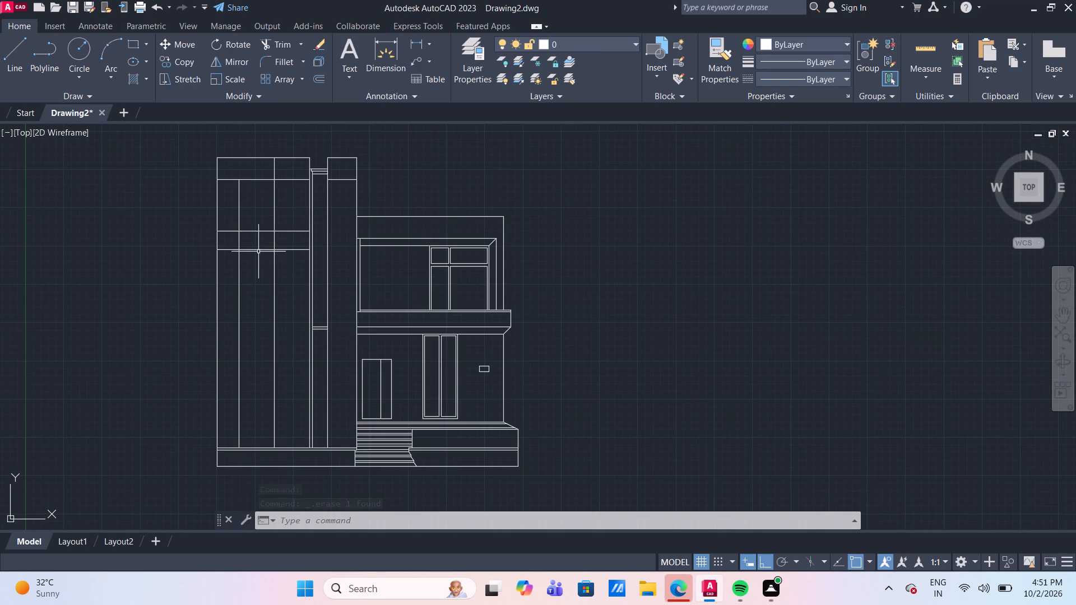
click(258, 252)
key(Delete)
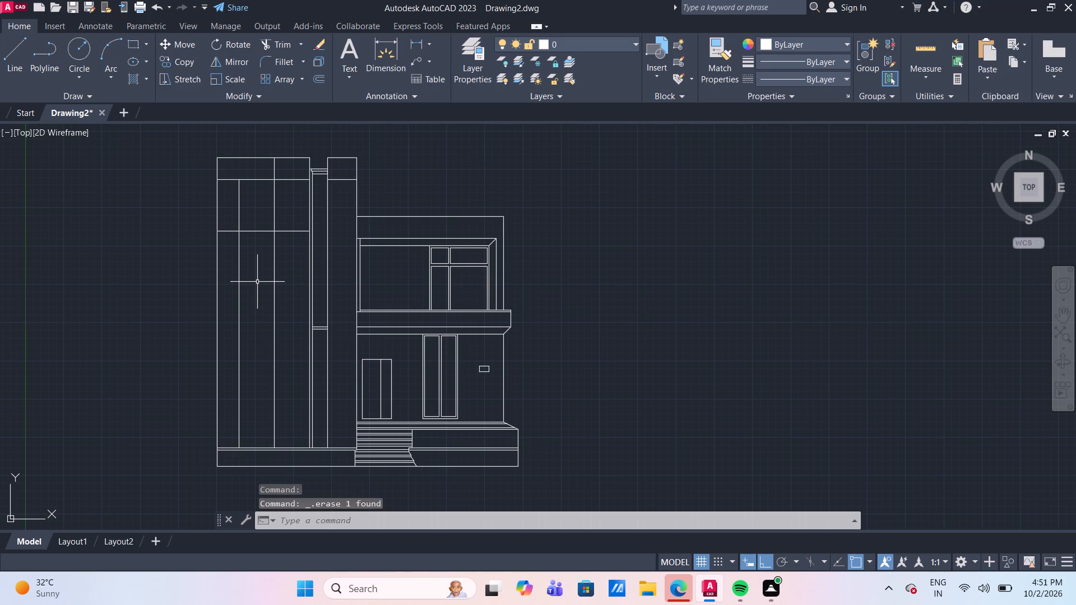
Offset the horizontal line across the upper part of the tower's wide left section 3' downward, and the resulting line 8' further down.
key(o)
key(Return)
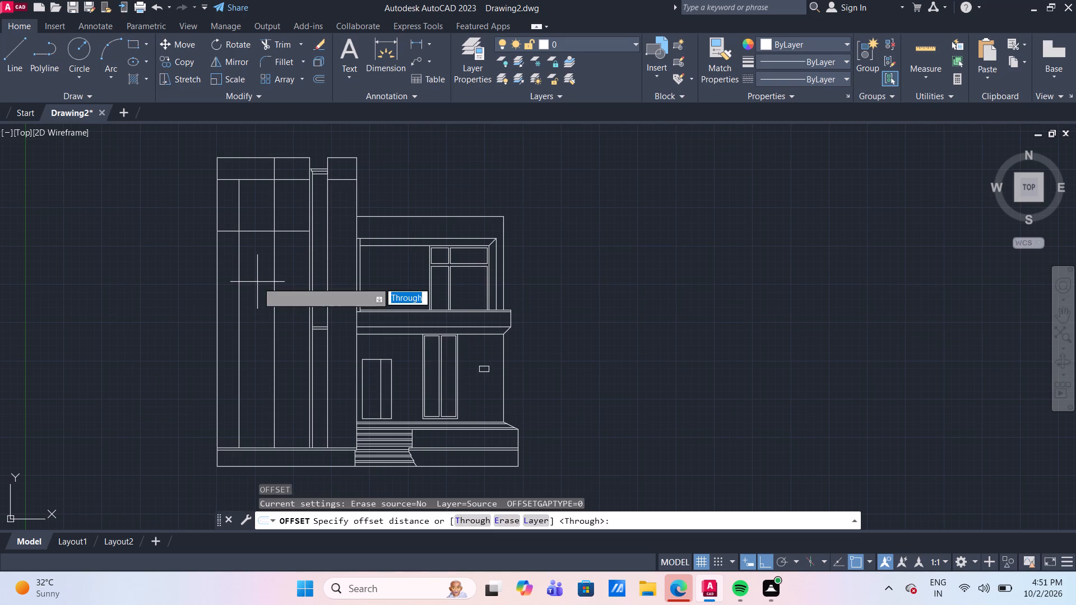
key(Return)
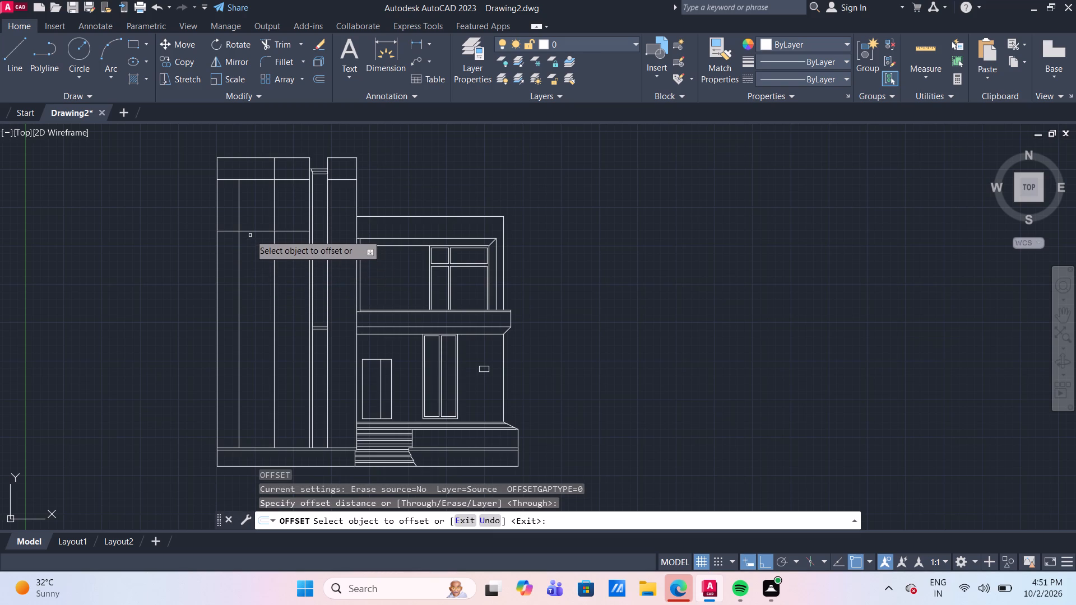
click(253, 232)
text(3')
key(Return)
click(261, 253)
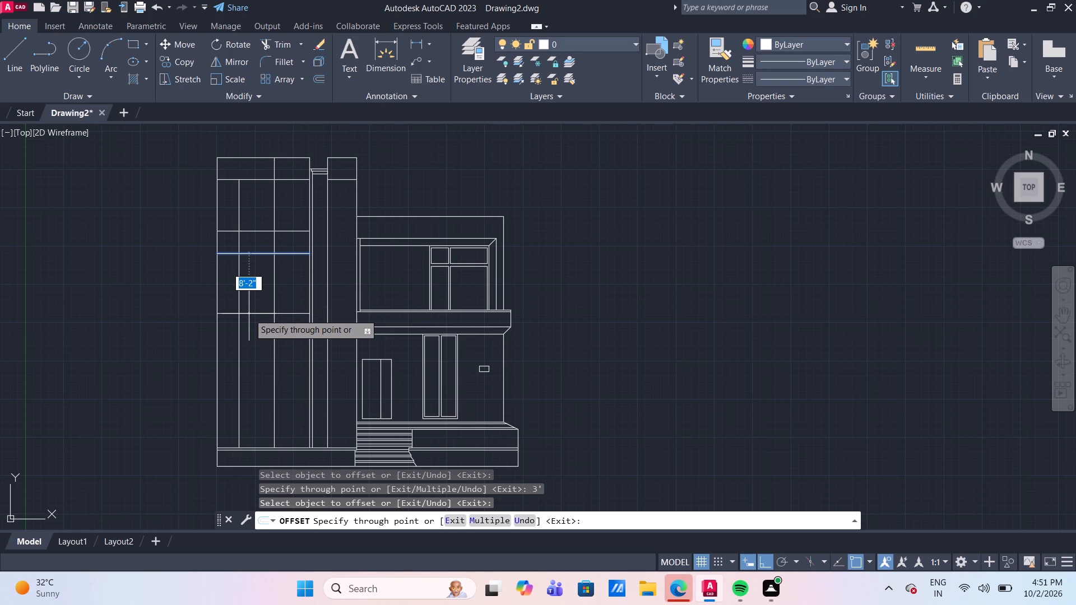
text(8')
key(Return)
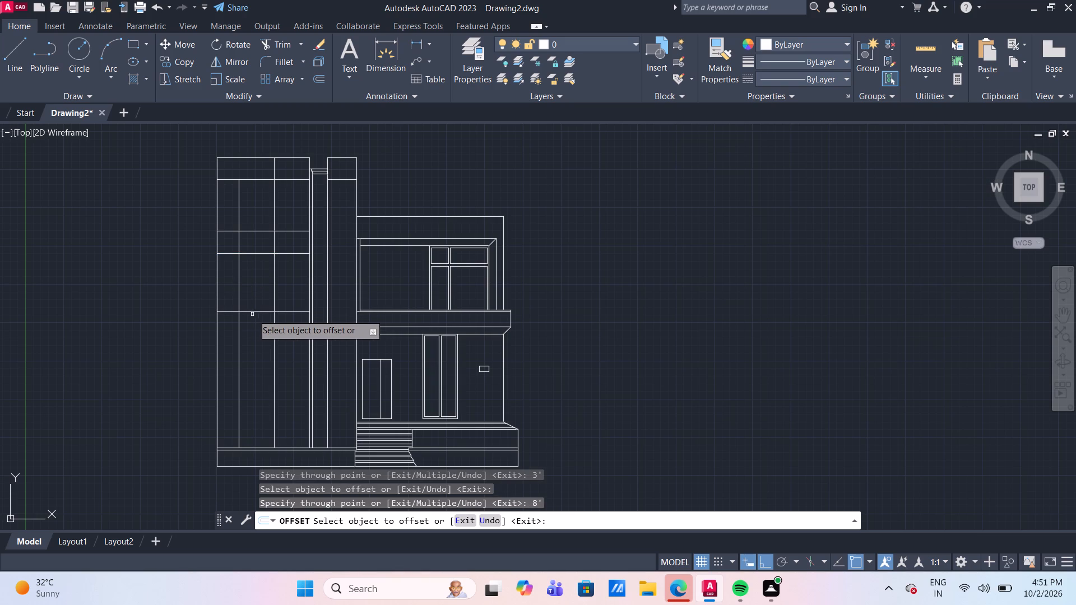
Offset the wide section's lowest new horizontal line 7' downward, and the resulting line 8' further down.
click(257, 311)
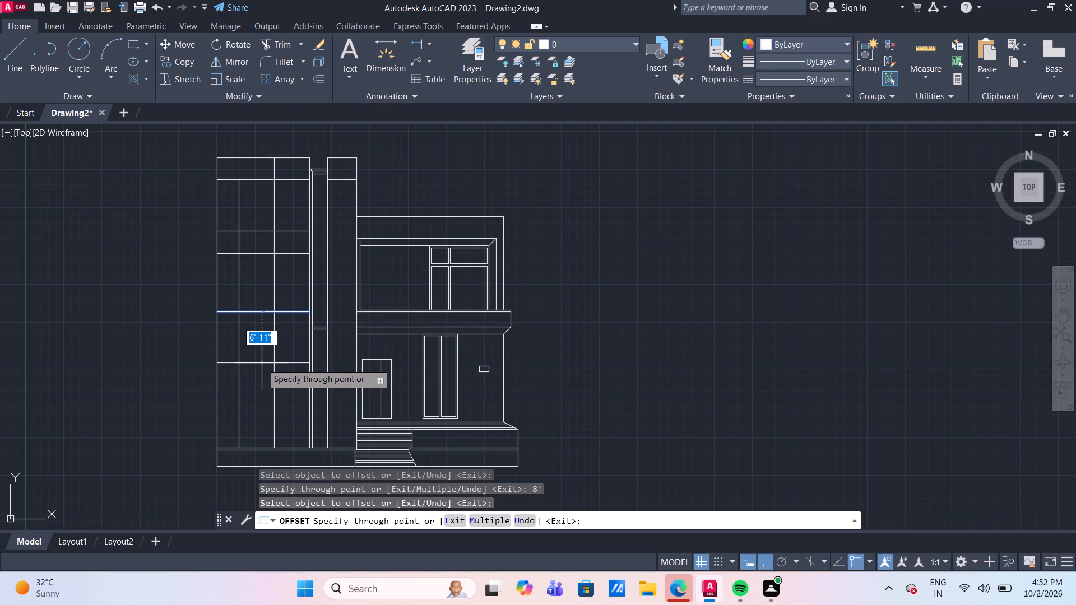
text(7')
key(Return)
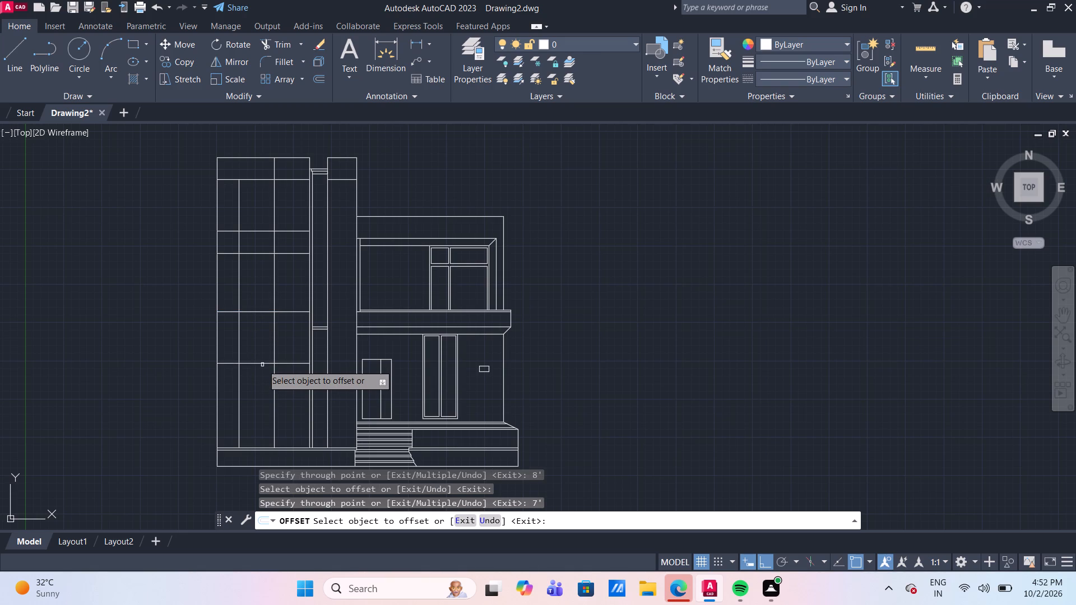
click(262, 365)
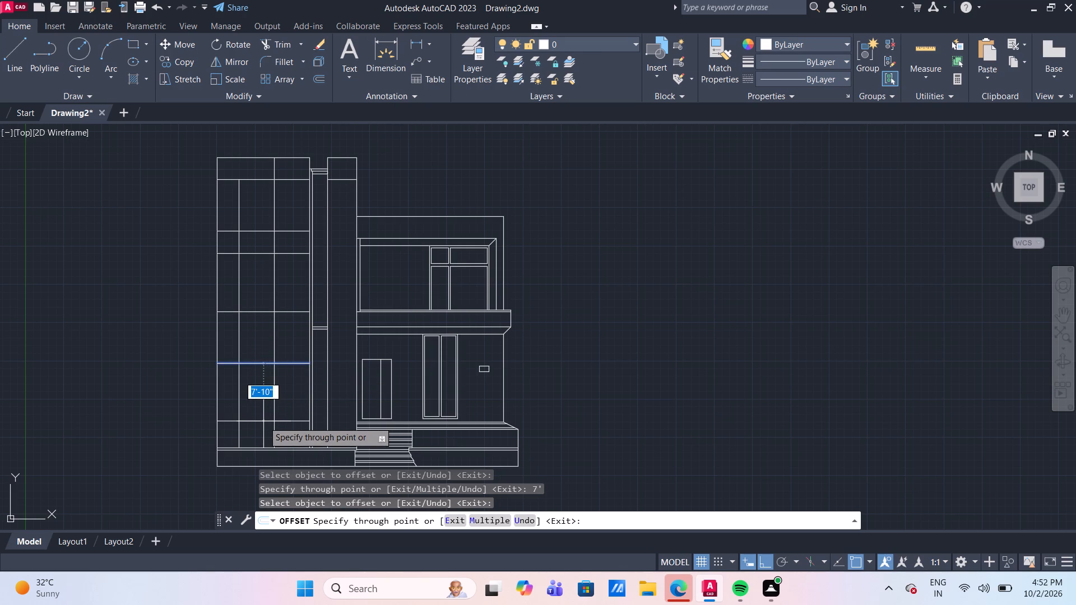
text(8')
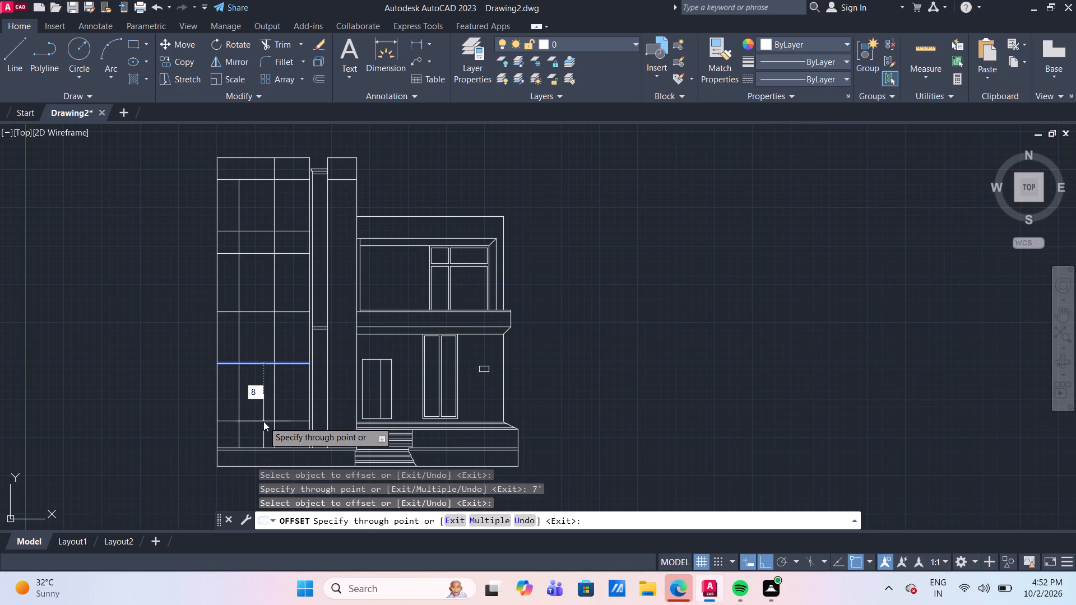
key(Return)
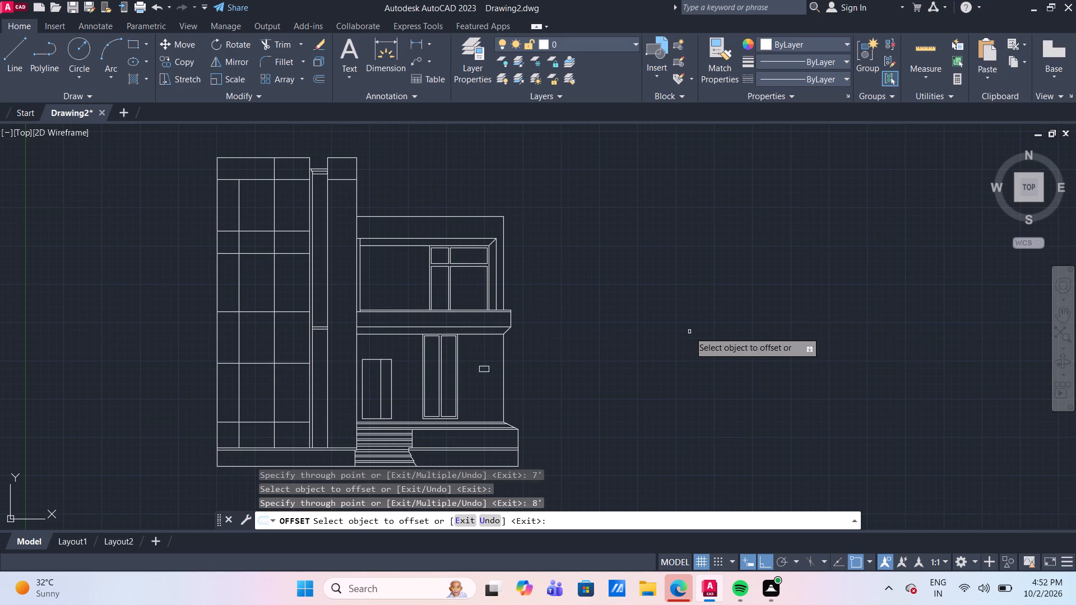
middle_drag(689, 332, 712, 312)
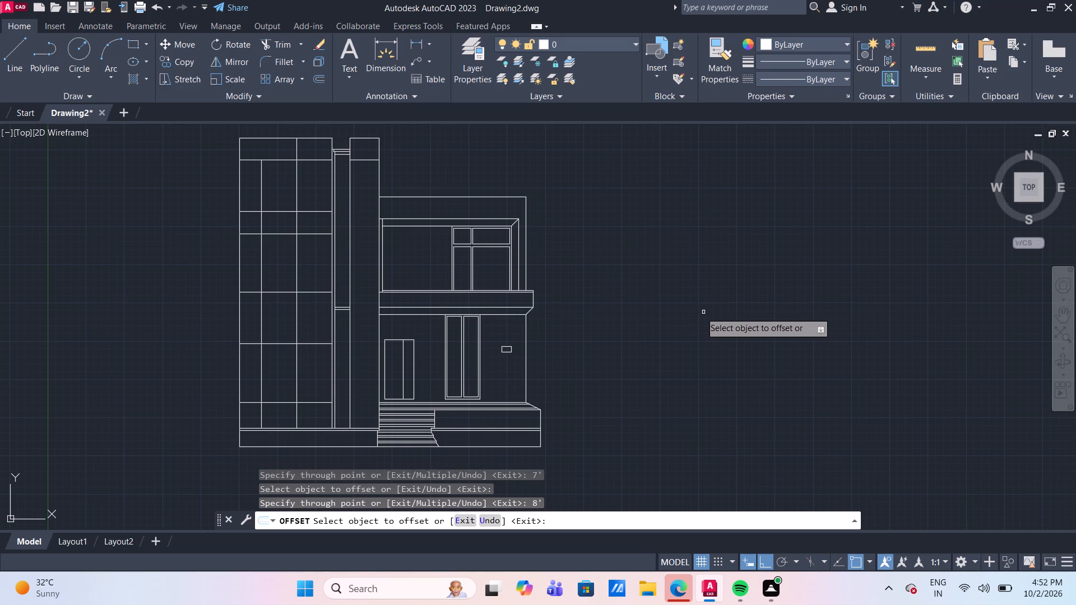
key(Escape)
Trim the wide section's upper two and lower two dividing lines between the two inner verticals, keeping the middle line full width.
key(t)
key(r)
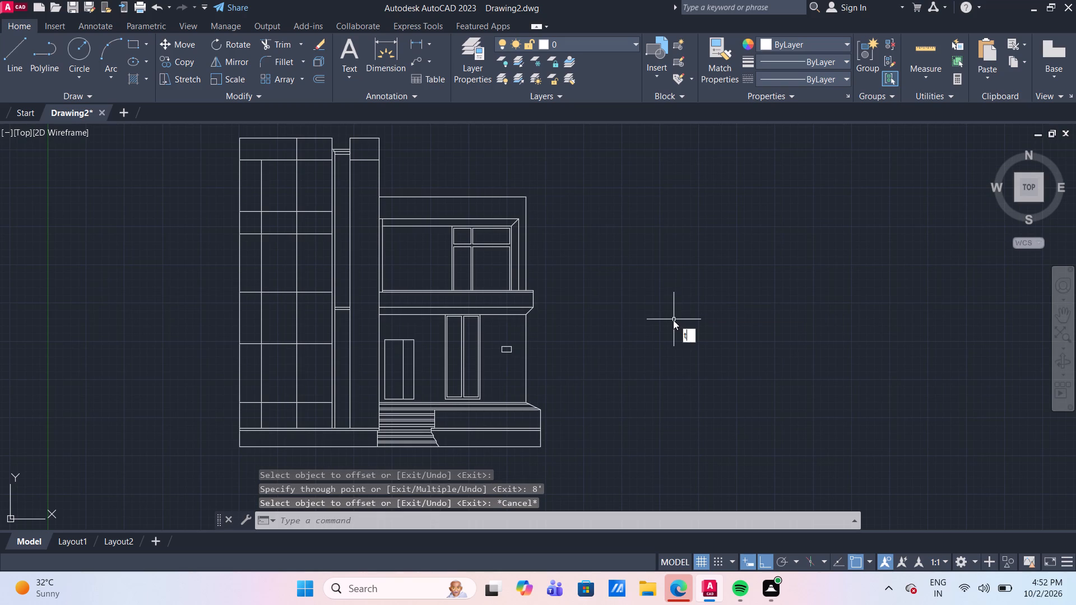
key(Return)
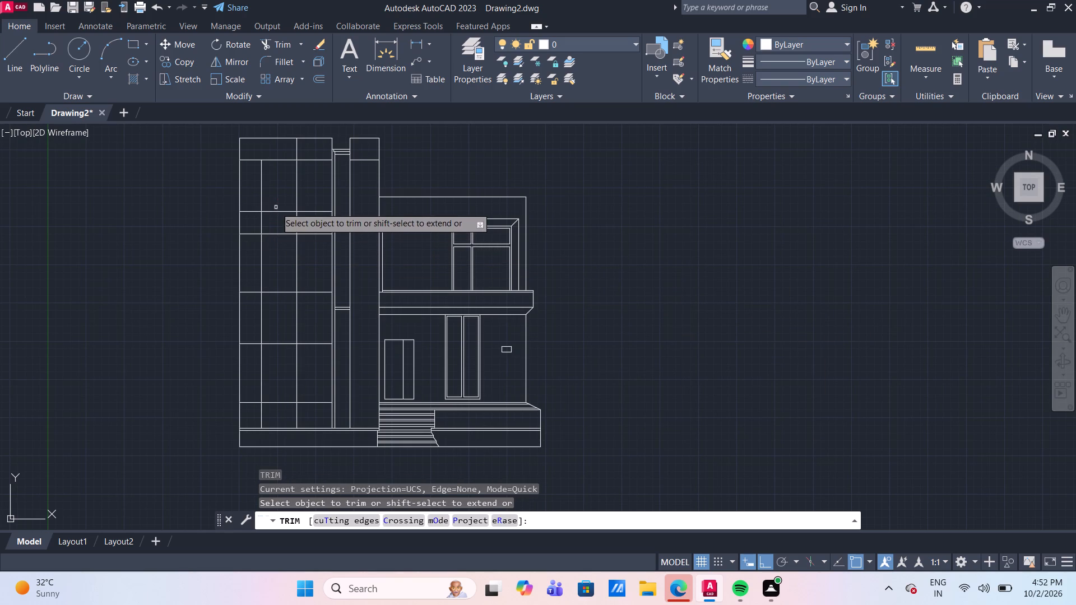
click(276, 207)
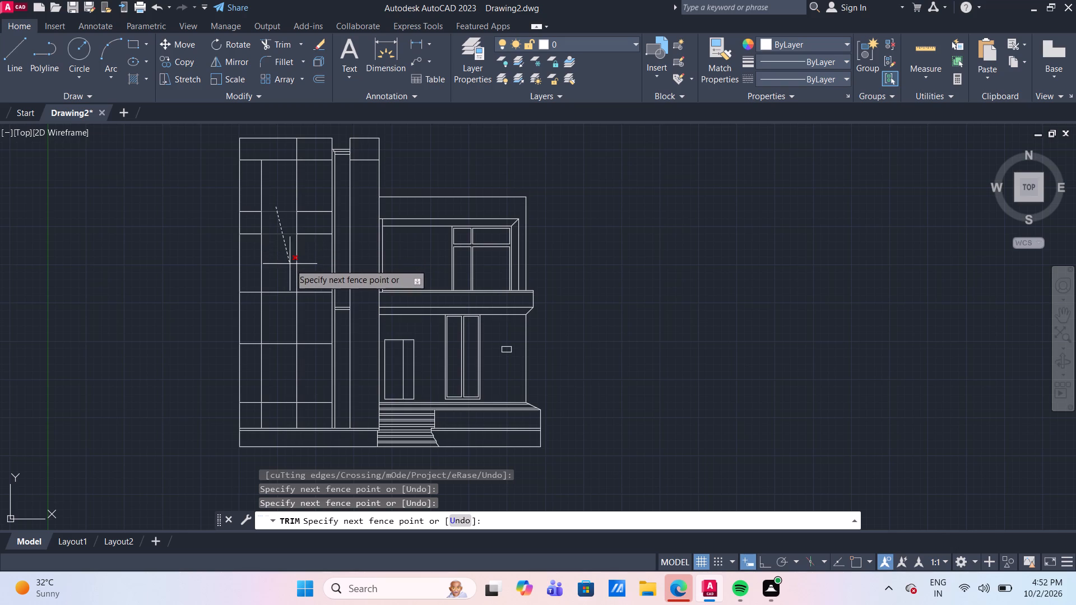
click(284, 270)
click(275, 327)
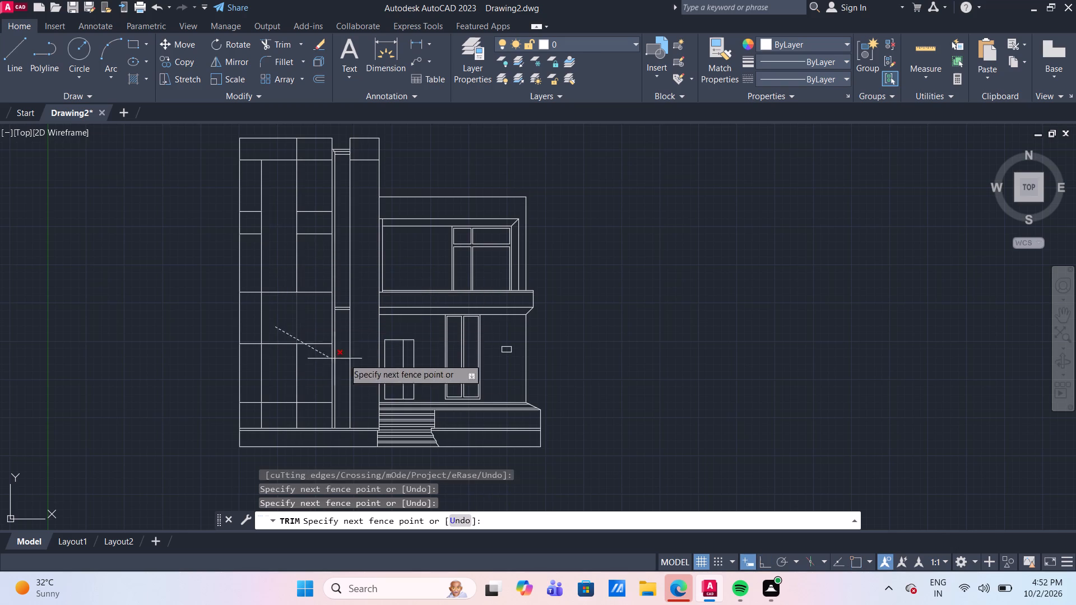
click(277, 412)
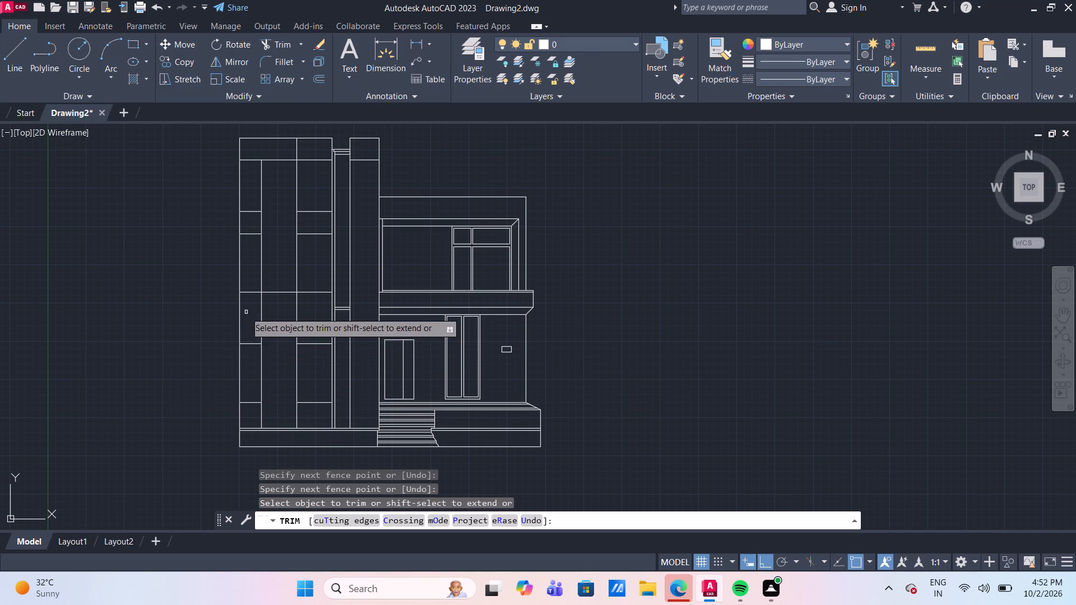
key(Escape)
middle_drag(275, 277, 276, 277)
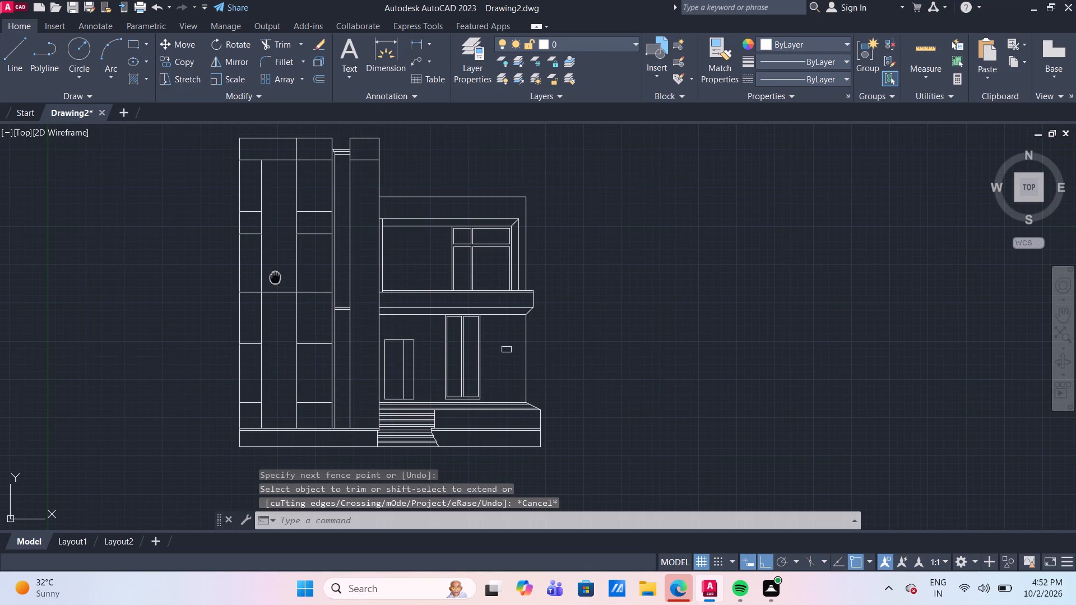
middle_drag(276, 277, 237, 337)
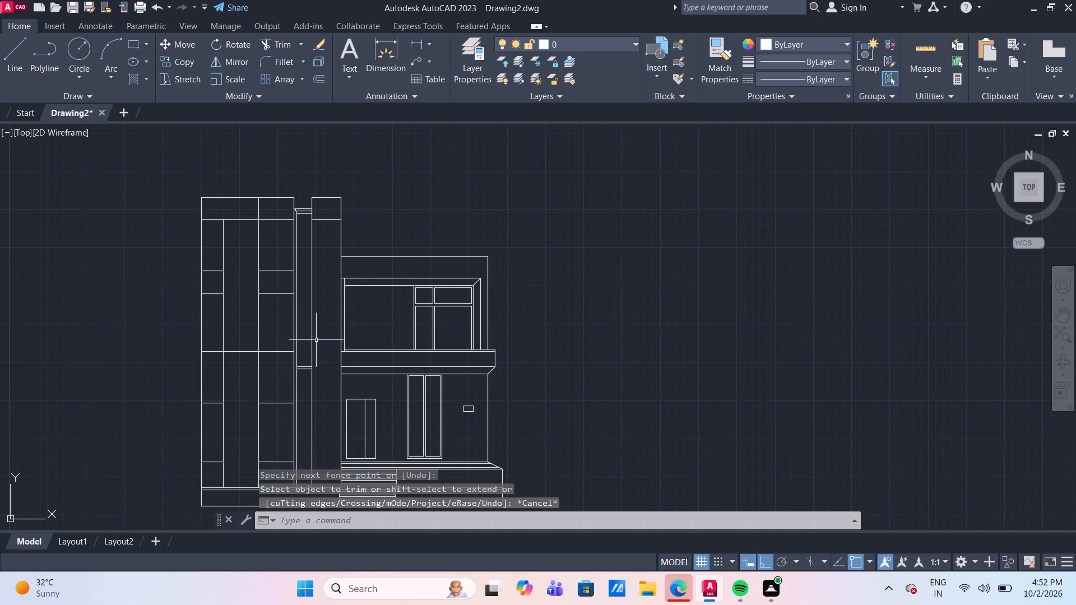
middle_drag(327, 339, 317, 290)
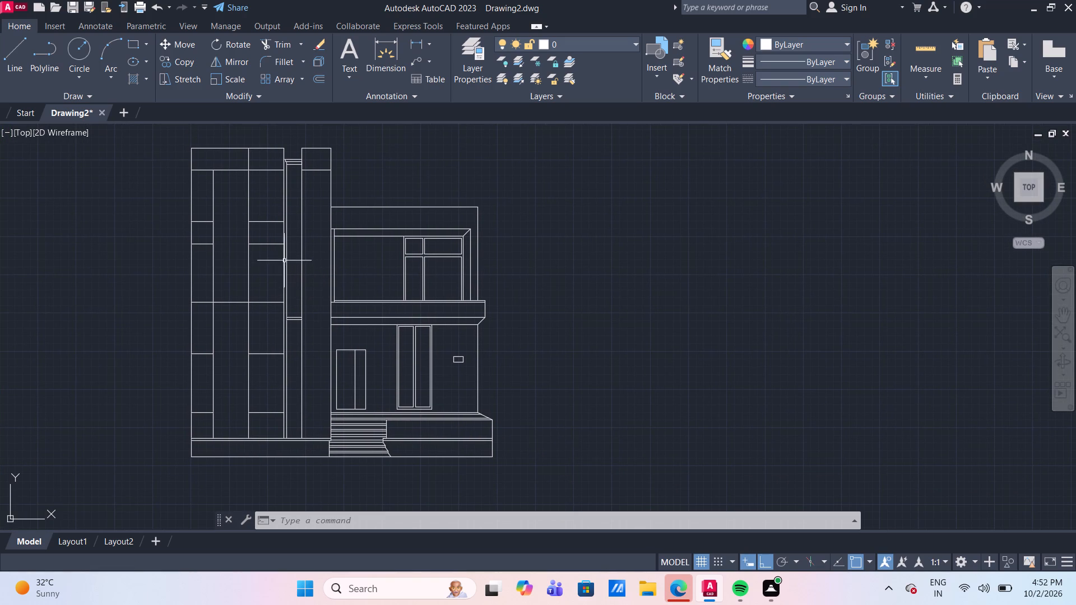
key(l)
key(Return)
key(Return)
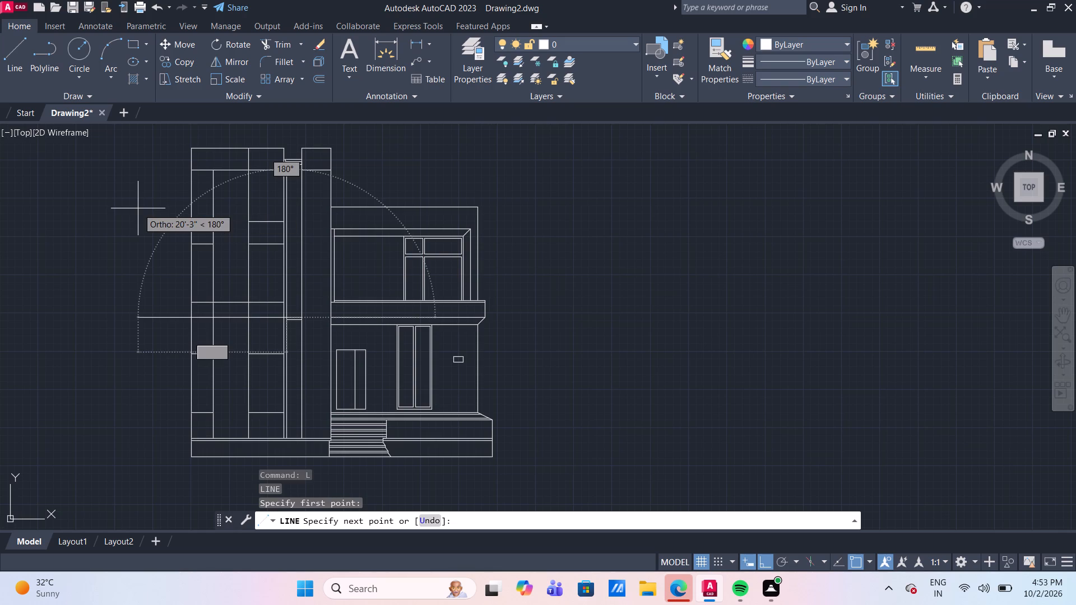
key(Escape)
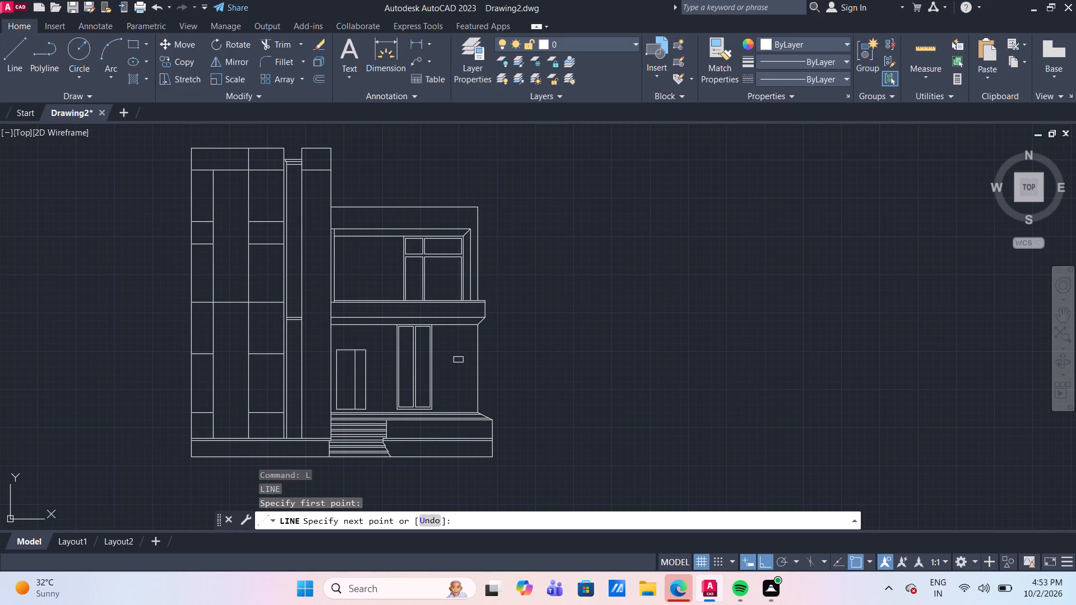
Draw a horizontal line across the tower's right column, aligned with the wide section's uppermost trimmed line.
key(l)
key(Return)
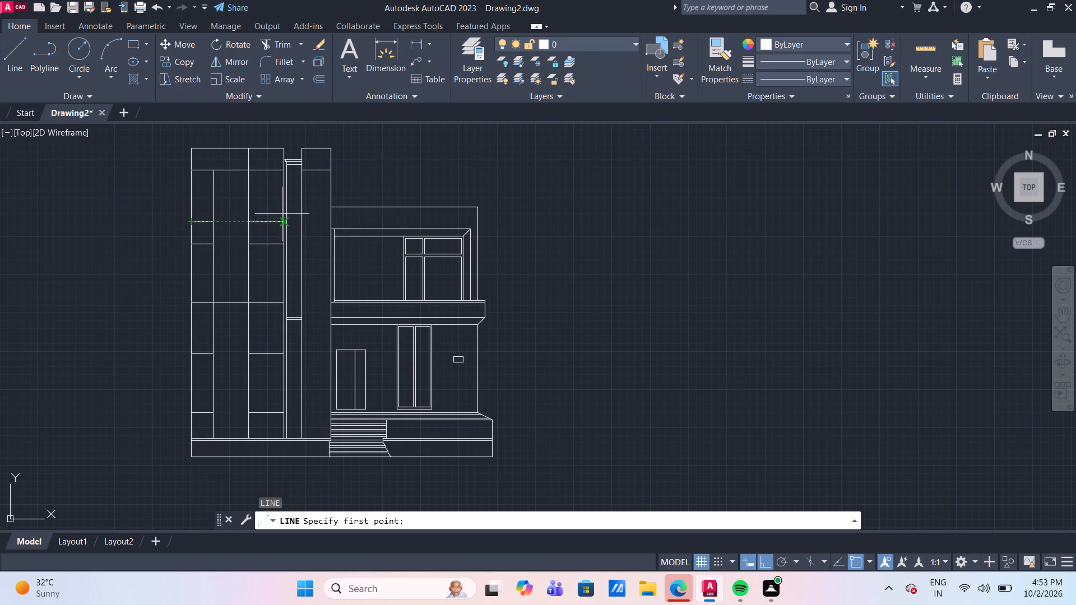
scroll(284, 215, up, 3)
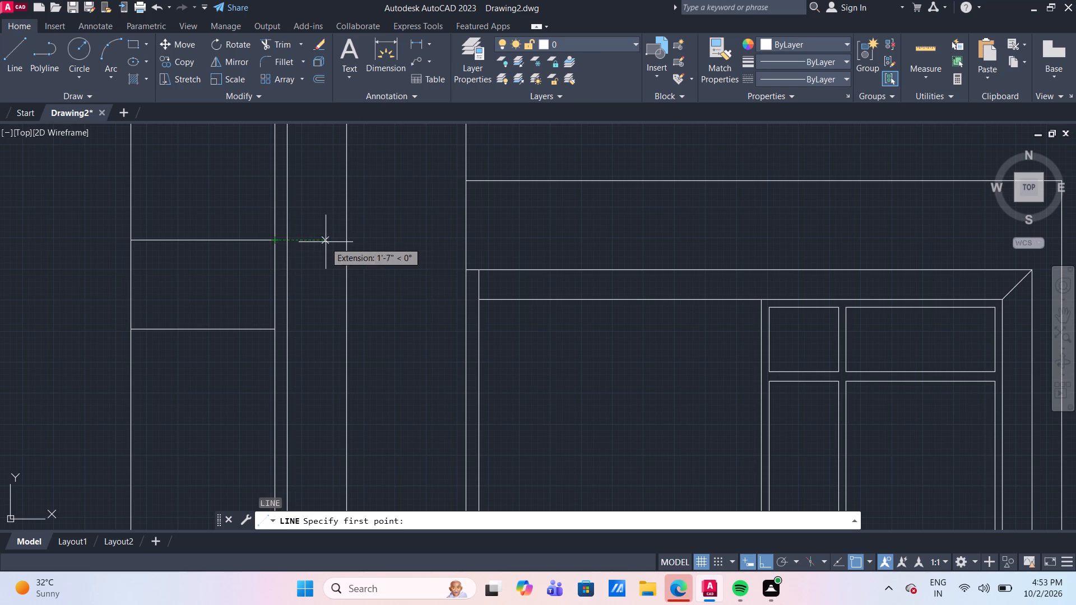
click(346, 241)
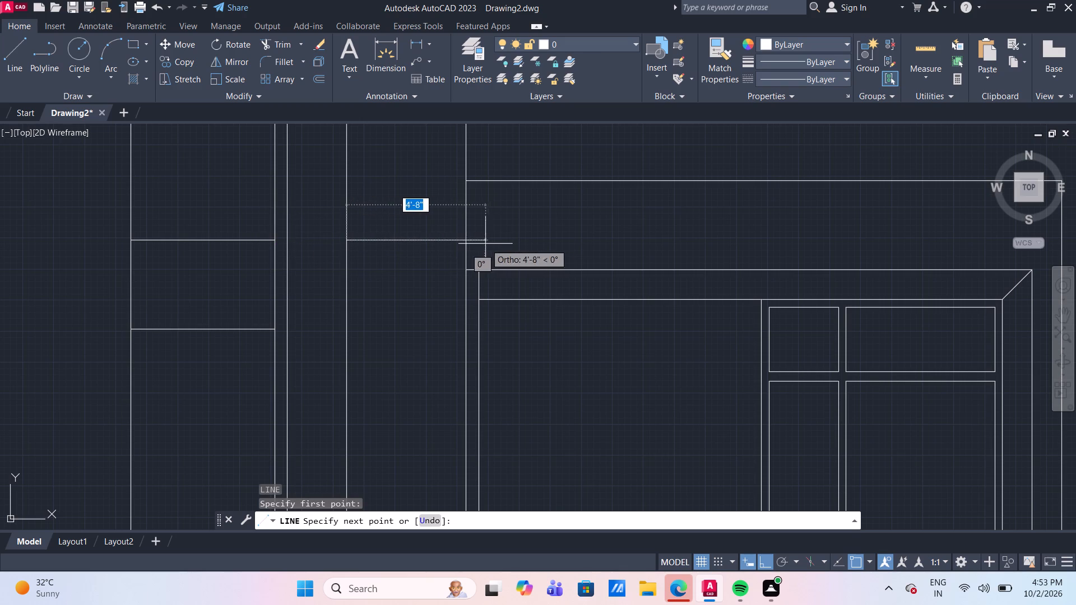
click(470, 241)
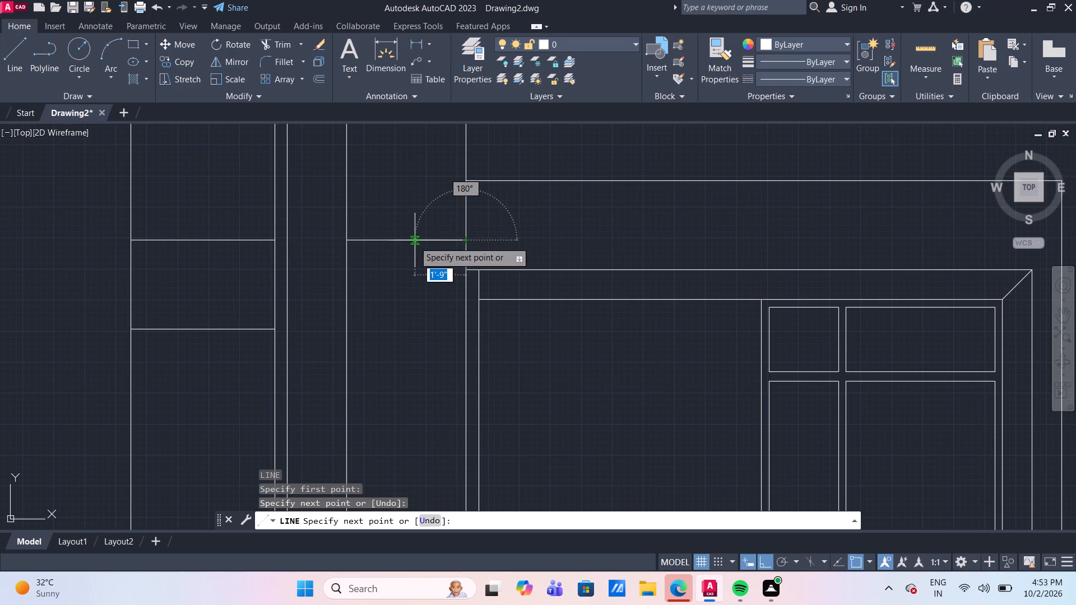
key(Escape)
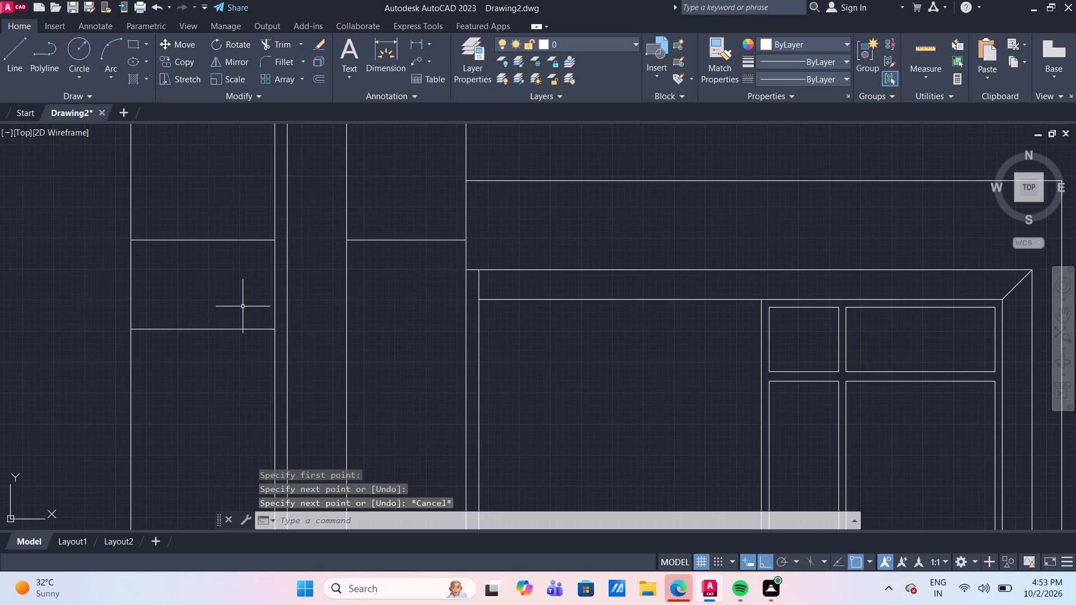
Draw a horizontal line across the tower's right column, aligned with the wide section's second trimmed line.
key(l)
key(Return)
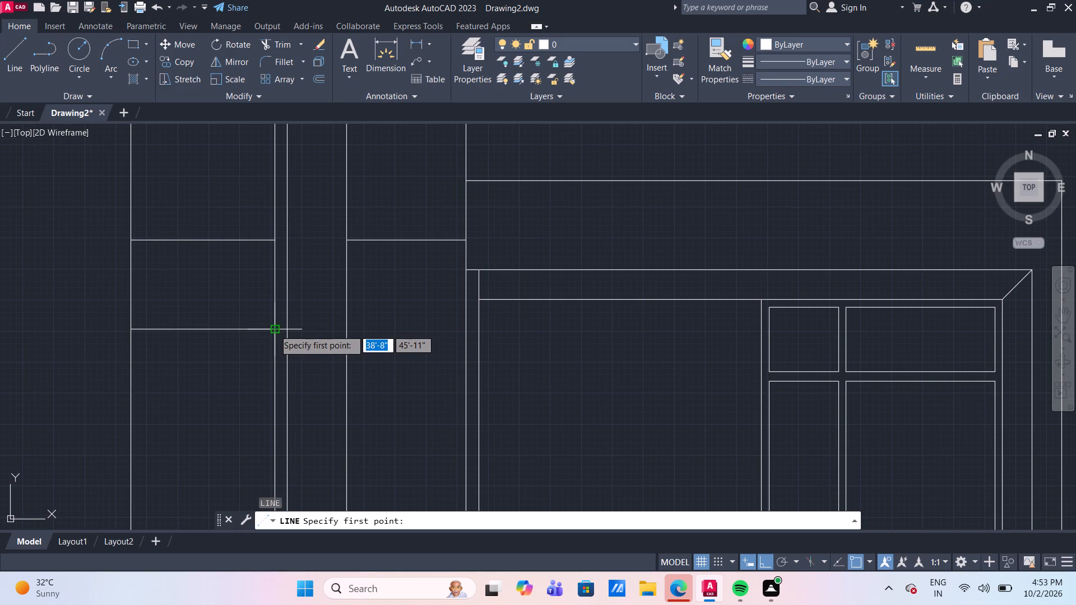
drag(349, 330, 354, 331)
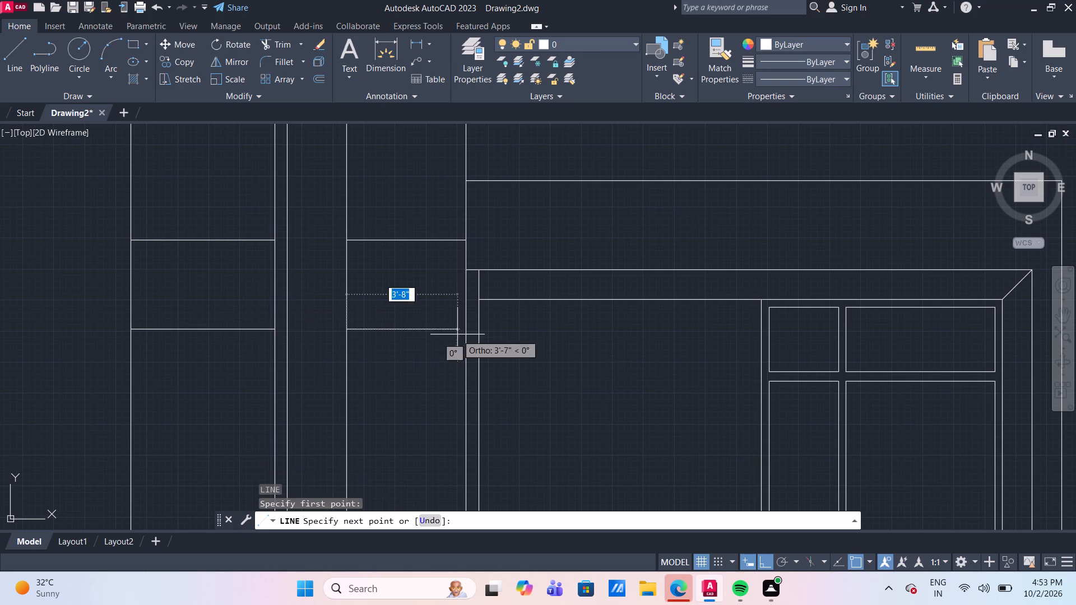
click(462, 331)
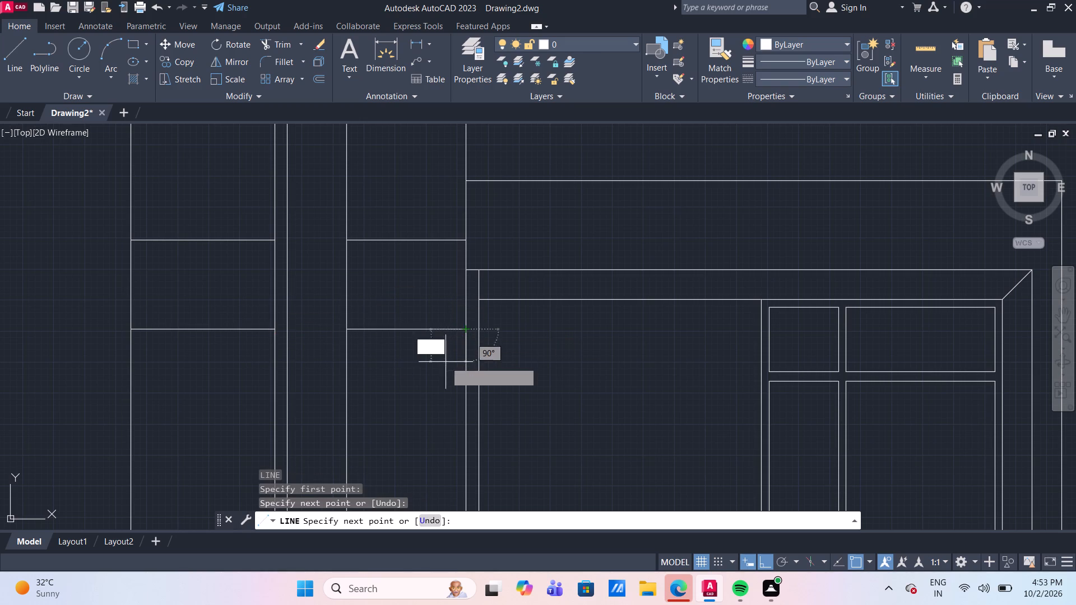
key(Escape)
Draw a 4' horizontal line across the tower's right column, aligned with the wide section's untrimmed middle line.
scroll(438, 365, down, 3)
scroll(425, 388, up, 1)
middle_drag(425, 388, 421, 295)
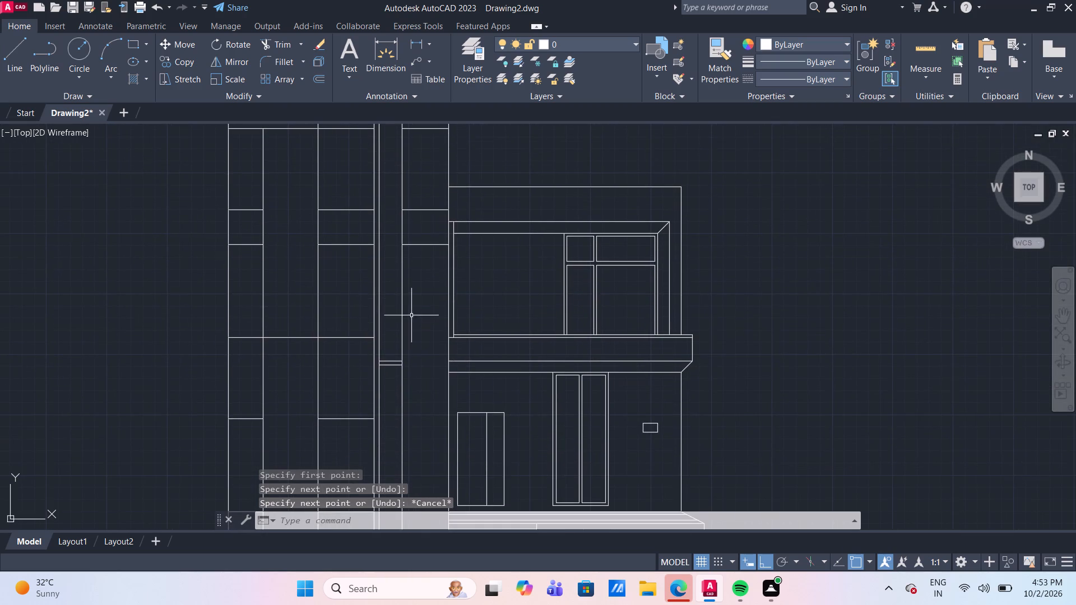
scroll(412, 300, up, 1)
middle_drag(413, 291, 410, 260)
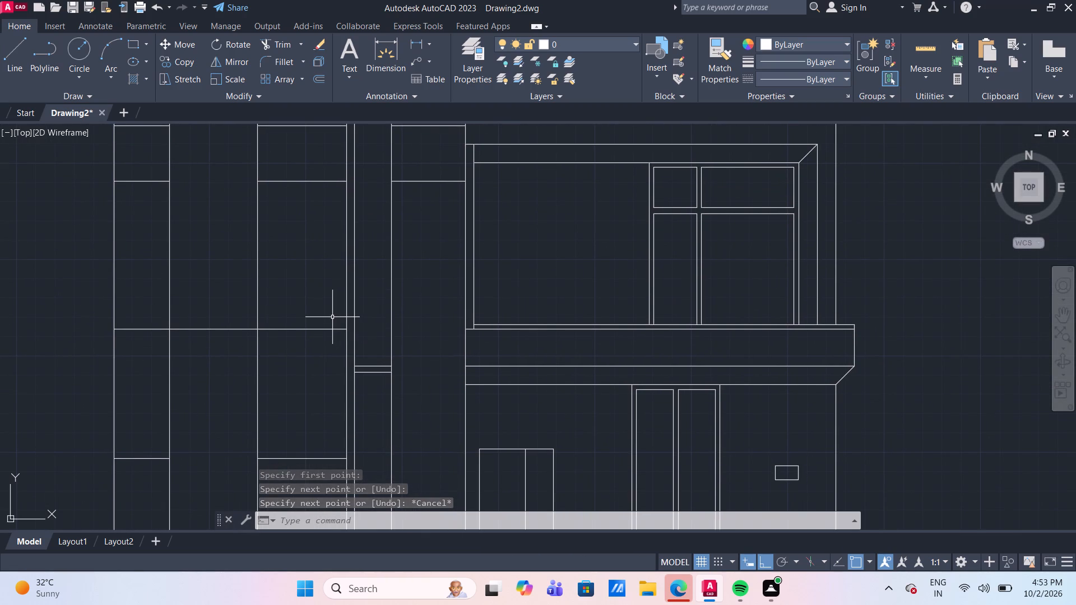
key(l)
key(Return)
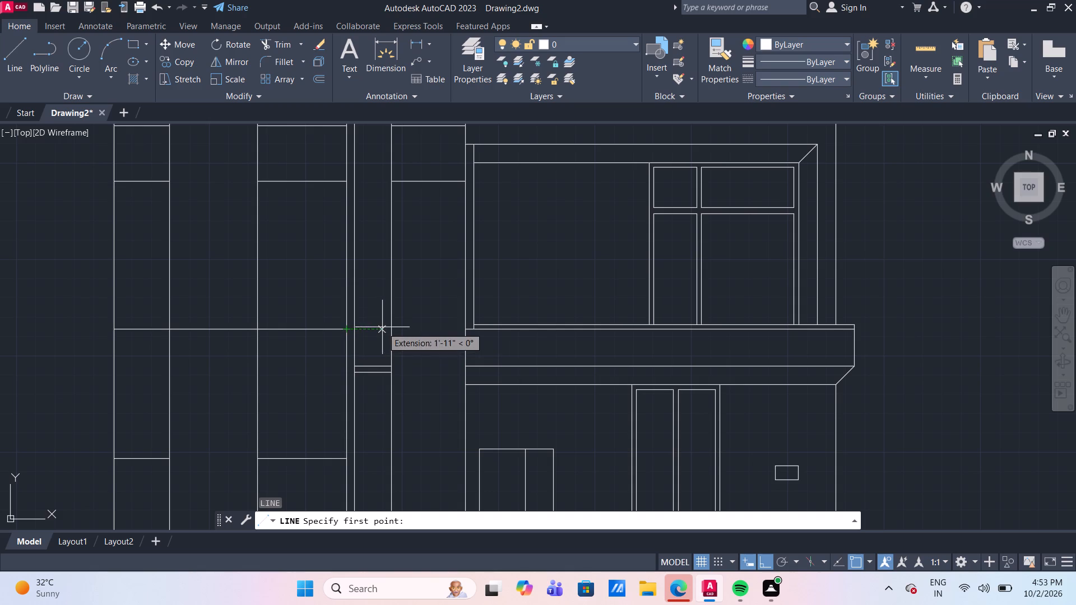
click(391, 331)
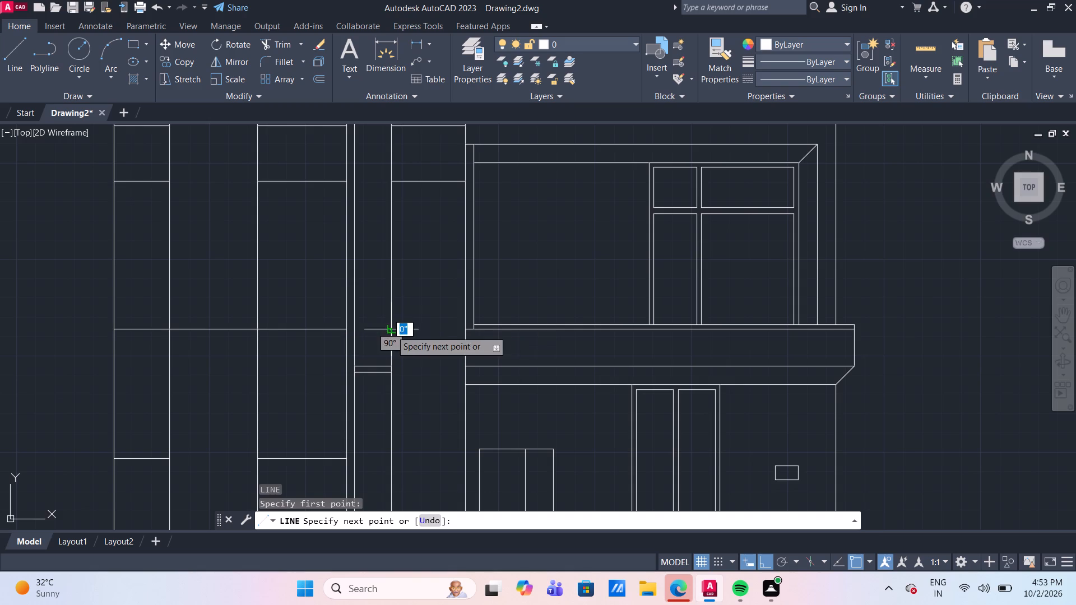
scroll(448, 329, up, 3)
scroll(513, 321, up, 3)
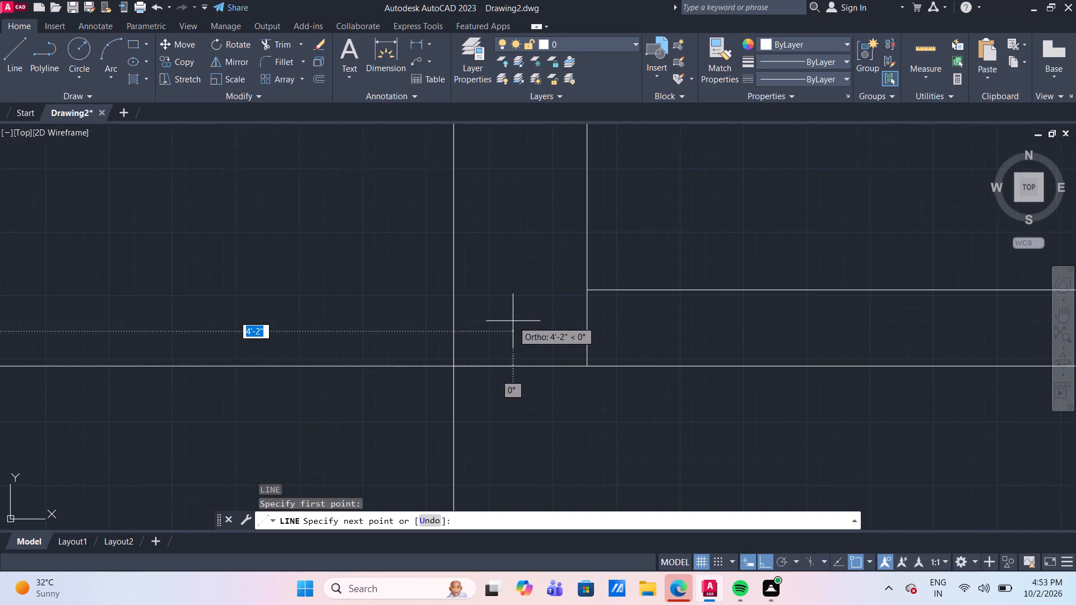
click(451, 365)
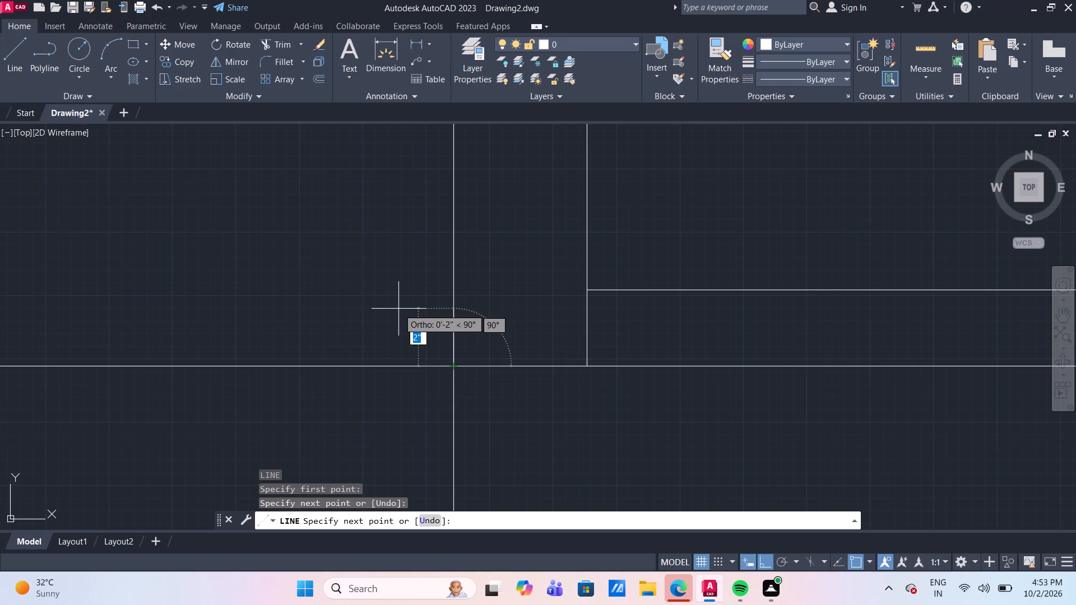
Draw a 4' horizontal line across the tower's right column, aligned with the wide section's second-lowest dividing line.
key(Escape)
scroll(395, 331, down, 3)
scroll(395, 387, down, 2)
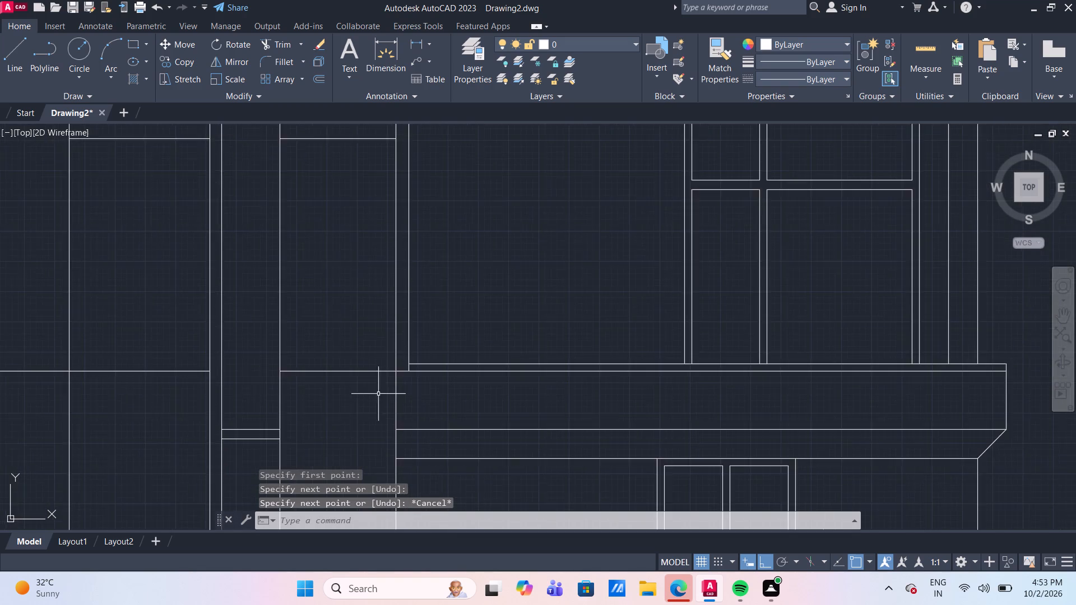
middle_drag(349, 388, 327, 273)
scroll(352, 317, down, 2)
middle_drag(346, 353, 333, 288)
scroll(270, 364, up, 2)
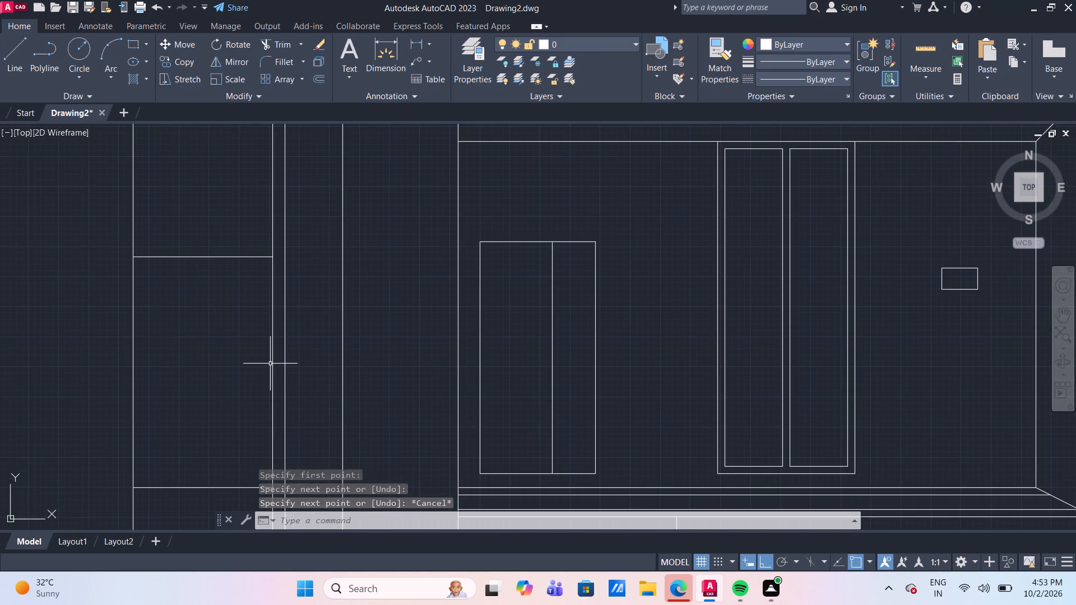
middle_drag(268, 355, 272, 323)
scroll(259, 328, down, 2)
scroll(259, 329, up, 1)
middle_drag(240, 328, 257, 314)
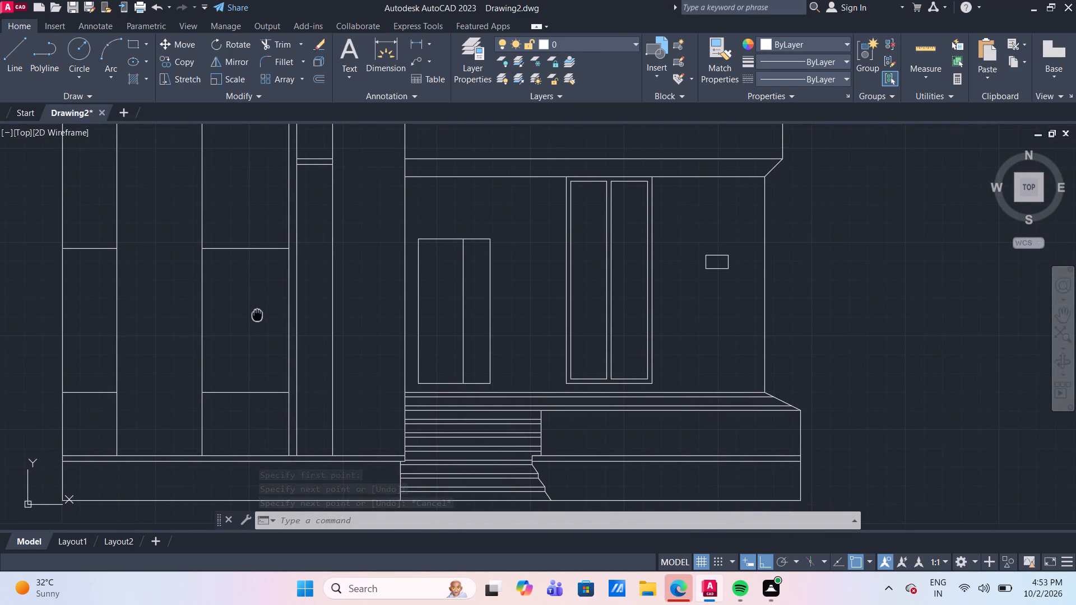
key(l)
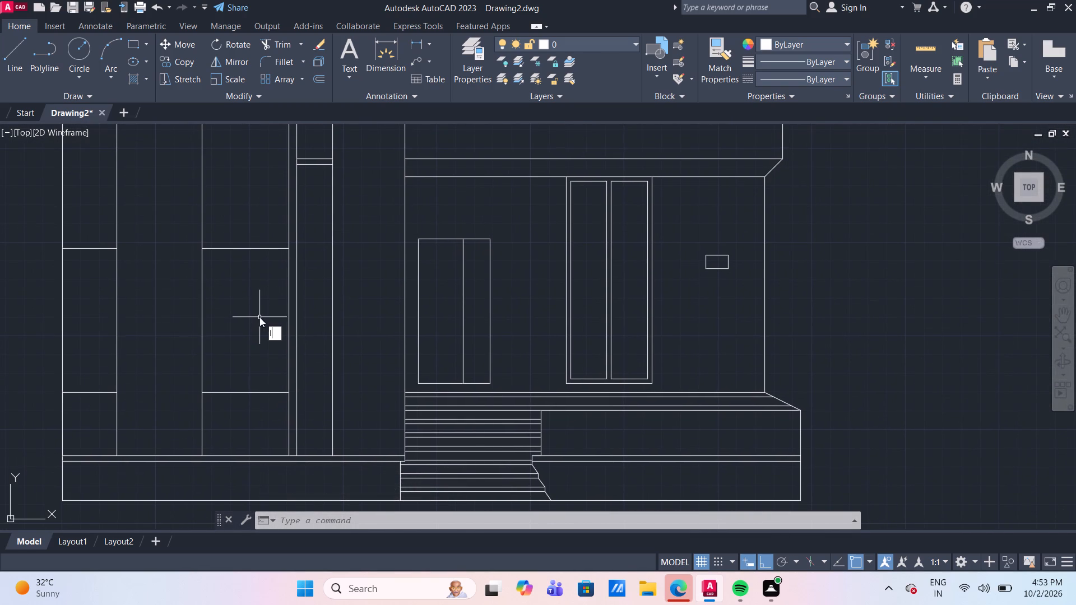
key(Return)
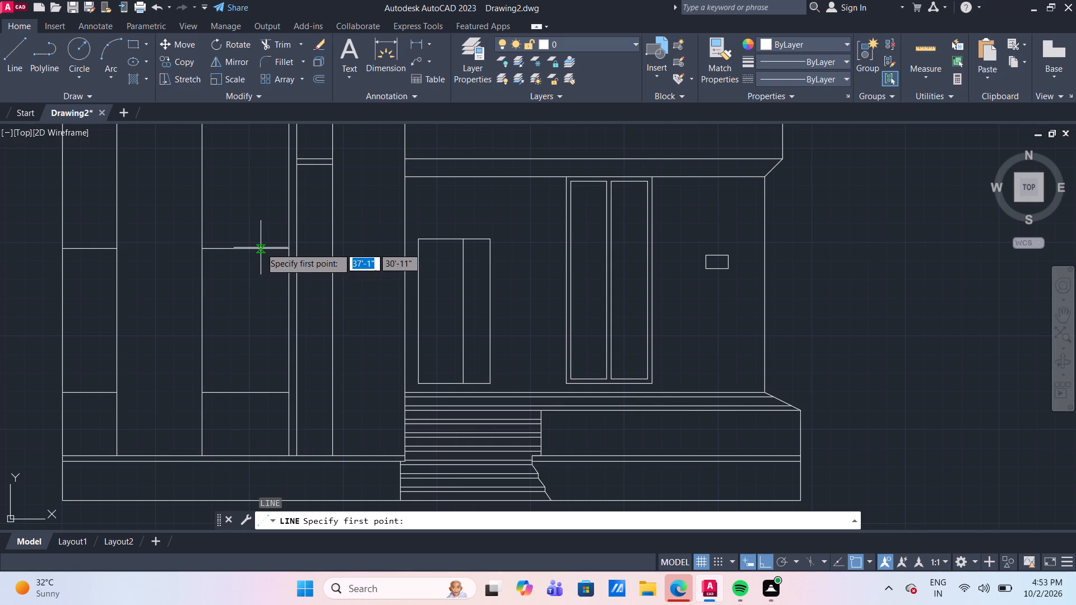
click(333, 250)
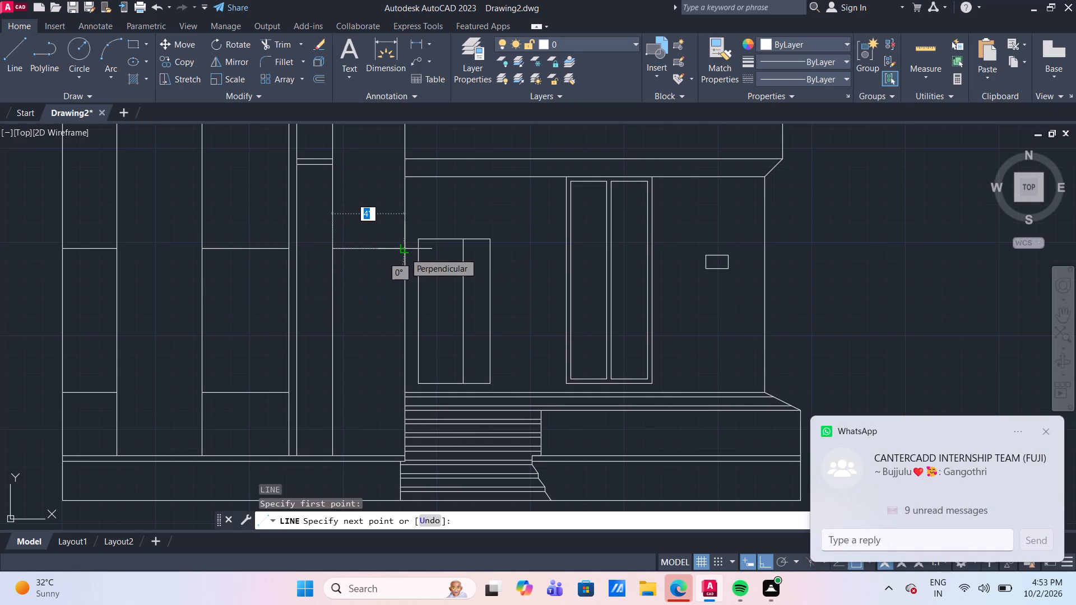
click(405, 253)
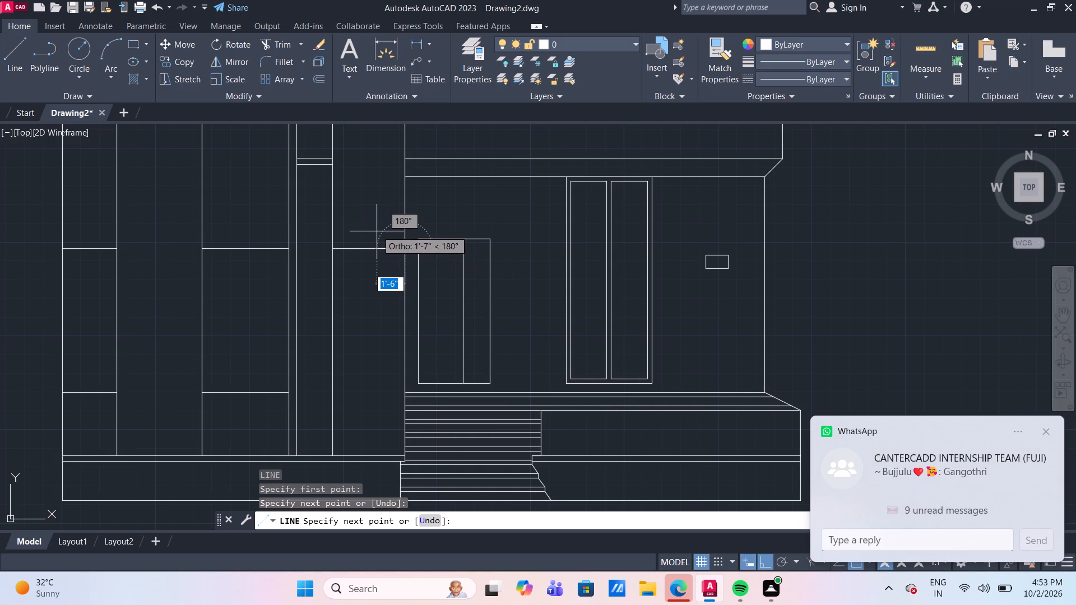
key(Escape)
Draw a horizontal line across the tower's right column, aligned with the wide section's lowest dividing line.
key(l)
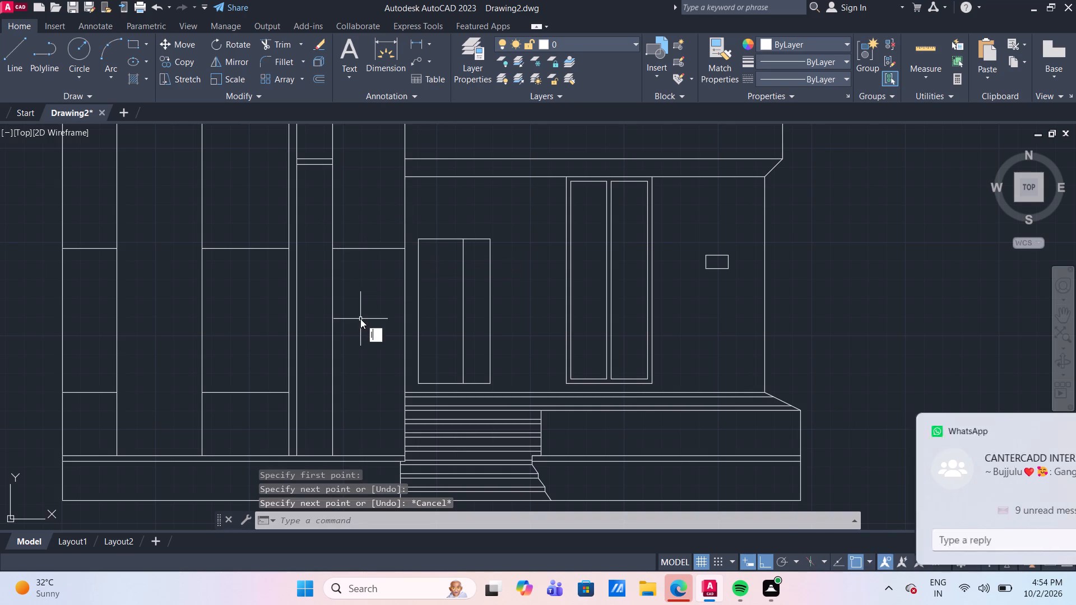
key(Return)
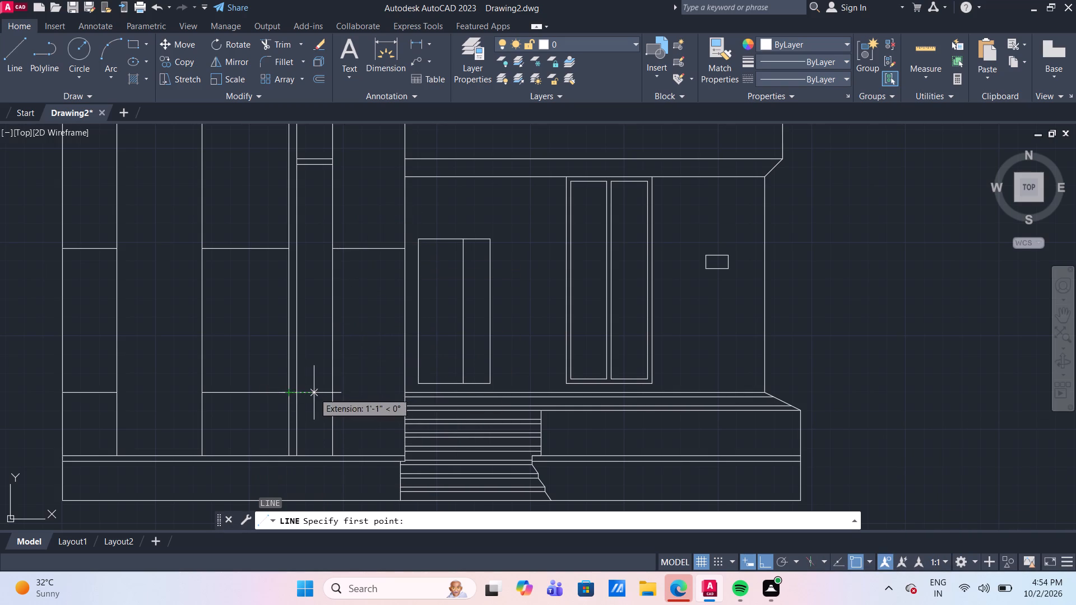
click(331, 393)
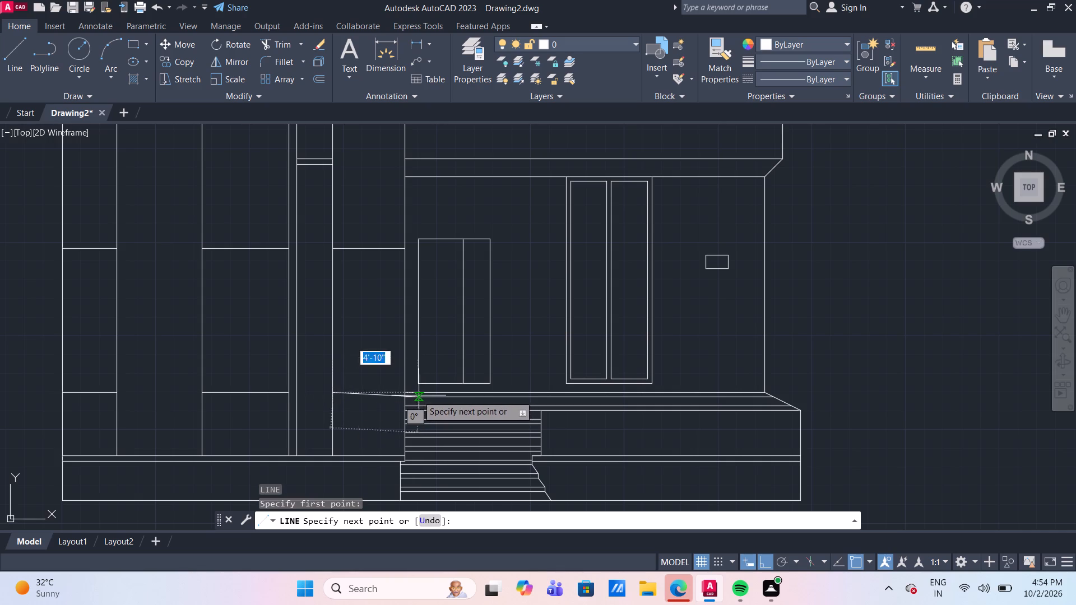
click(407, 393)
key(Escape)
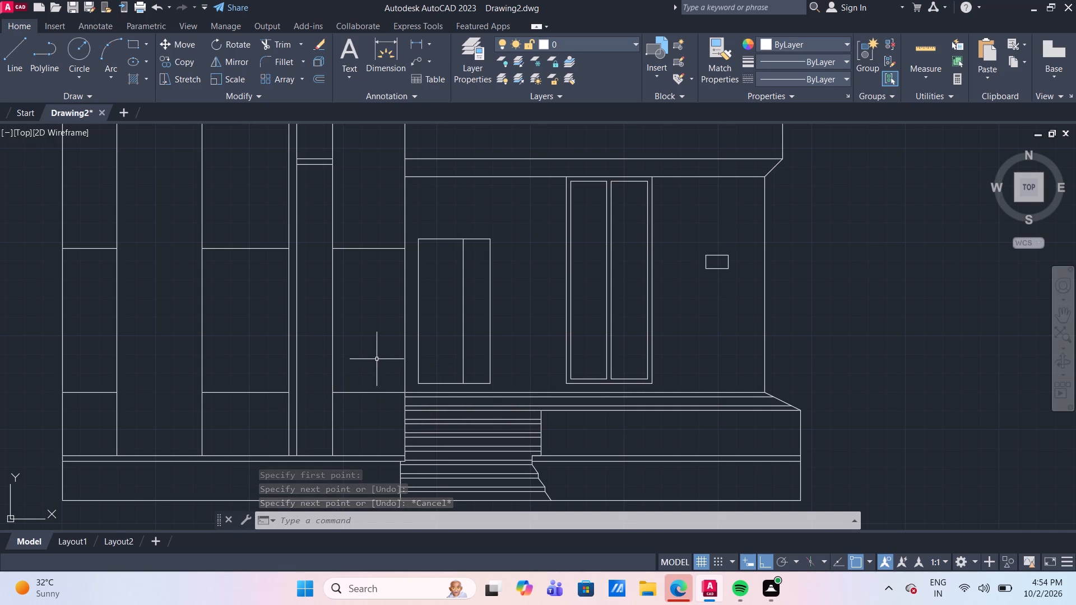
Draw a vertical line from the upper-floor frame's top edge to the roof line, aligned with the window's left edge.
scroll(398, 339, down, 2)
scroll(536, 174, up, 2)
scroll(481, 183, down, 1)
scroll(467, 177, up, 1)
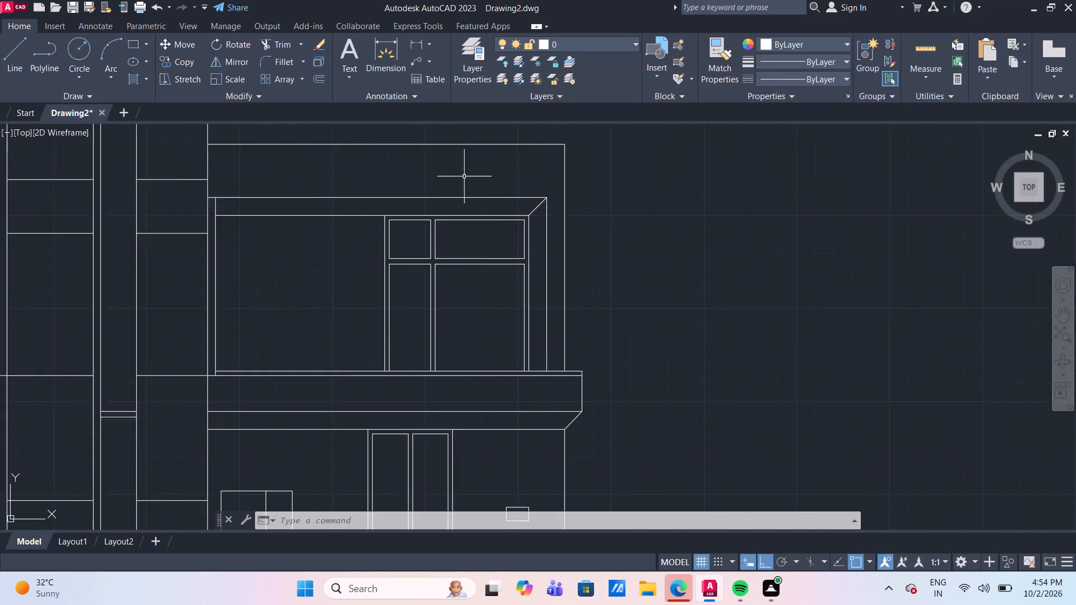
scroll(458, 176, up, 1)
middle_drag(459, 176, 434, 276)
key(l)
key(Return)
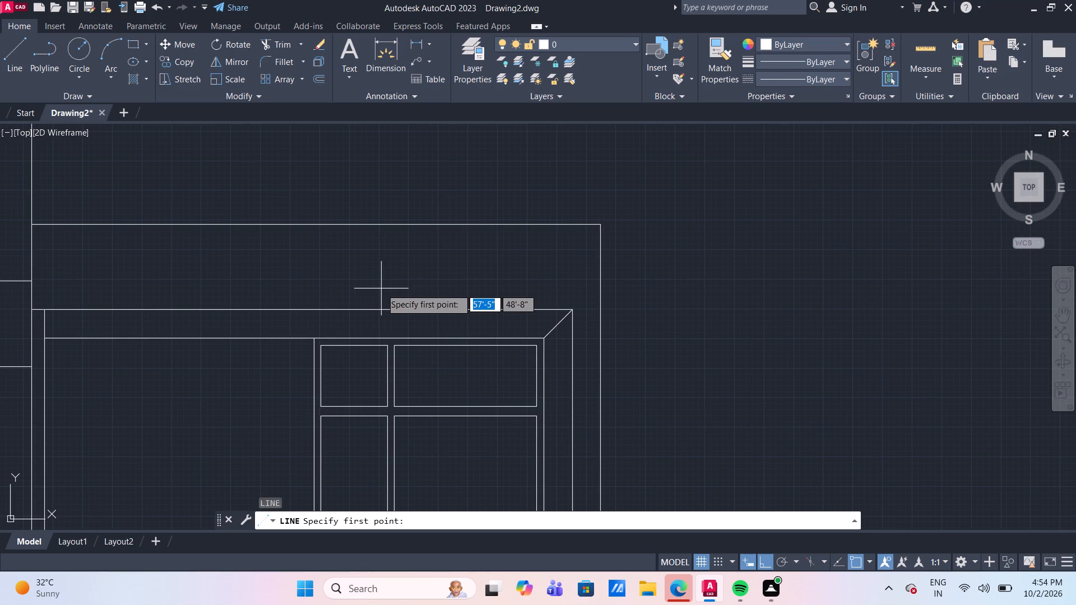
click(314, 308)
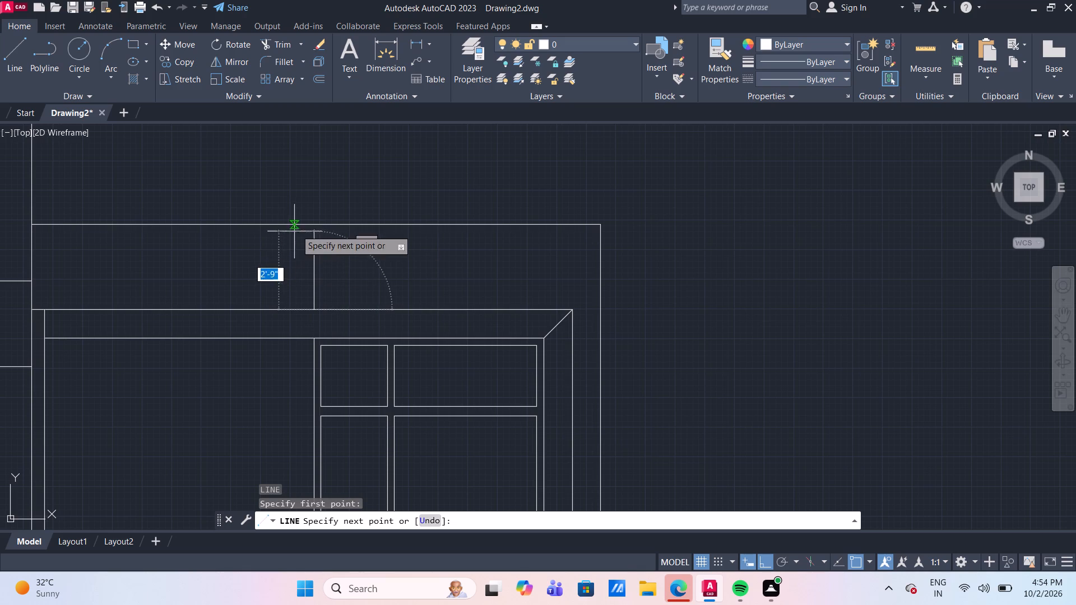
click(317, 225)
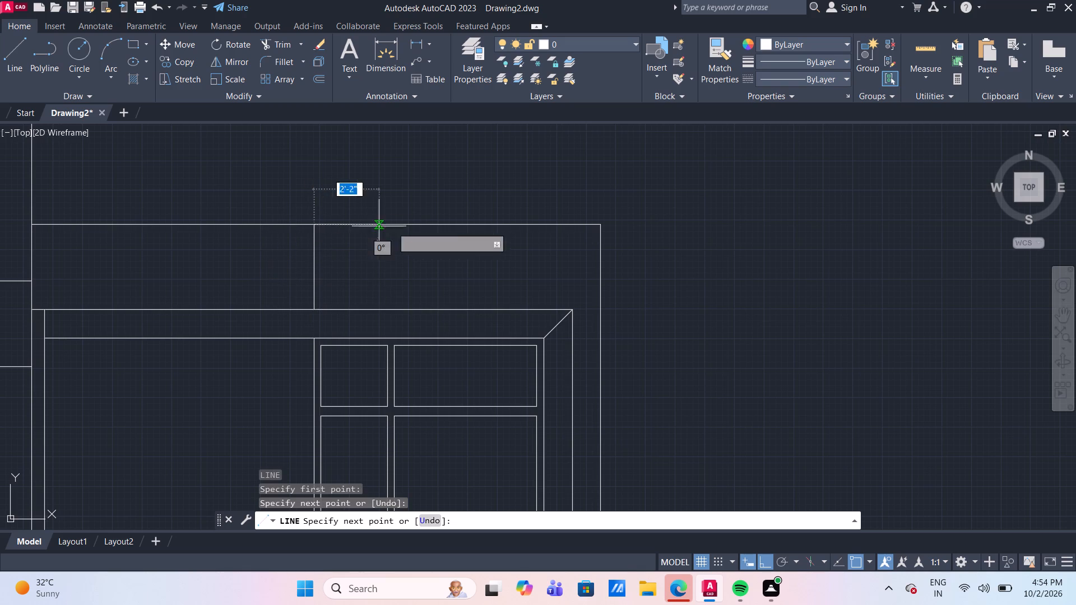
key(Return)
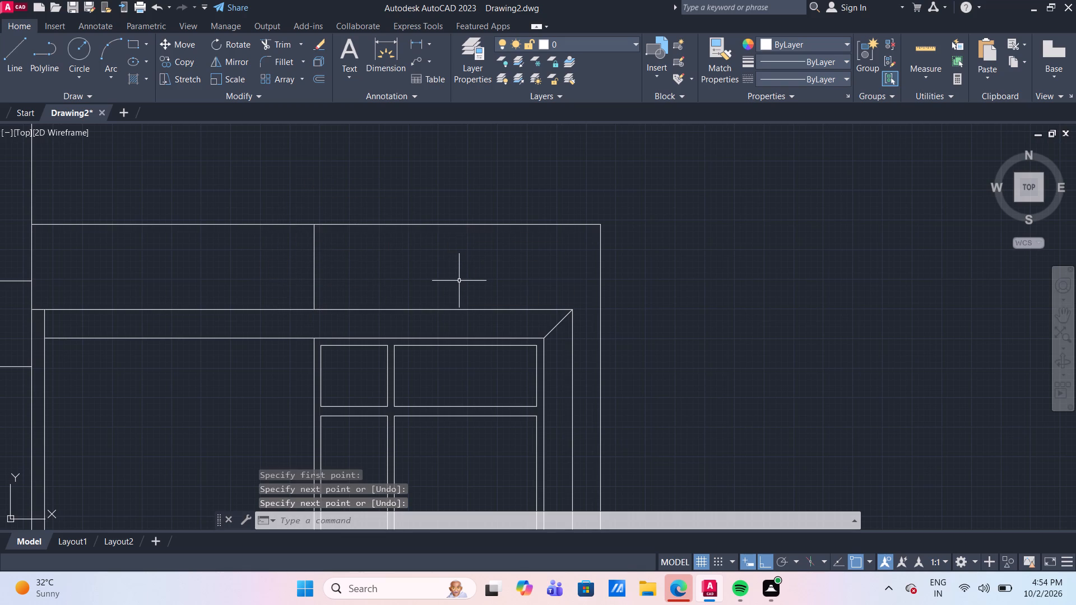
Draw a short horizontal line from the upper-floor frame's outer top-right corner to the outer wall edge.
key(l)
key(Return)
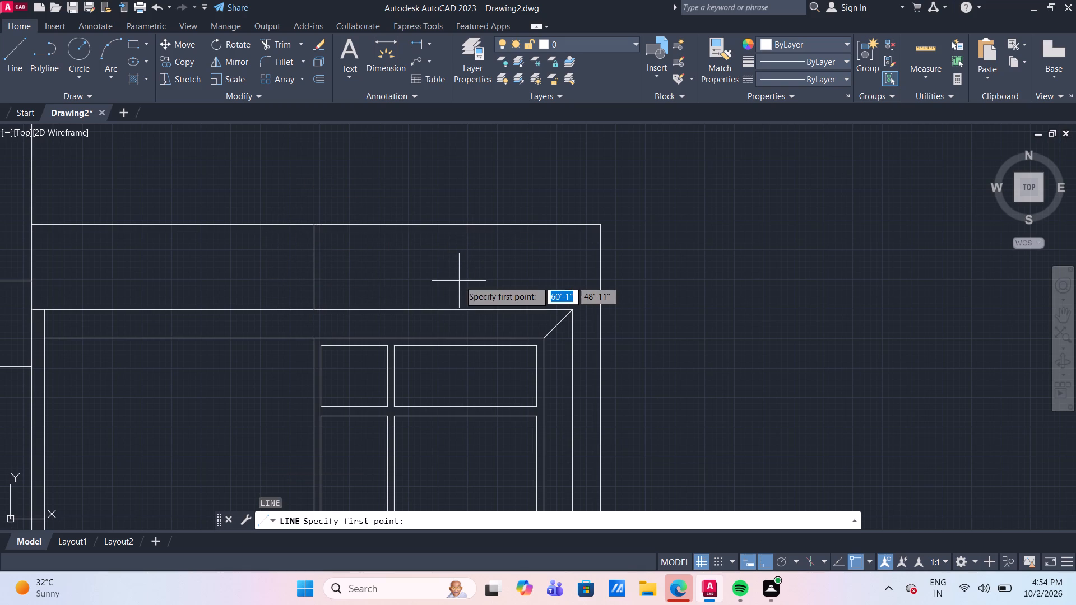
click(574, 309)
click(602, 309)
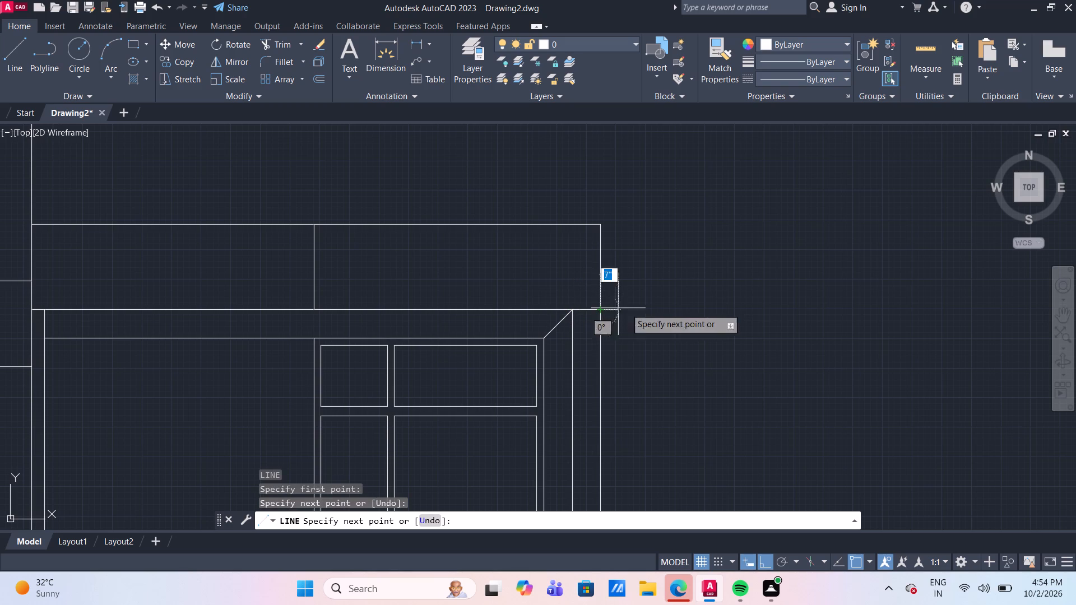
key(Return)
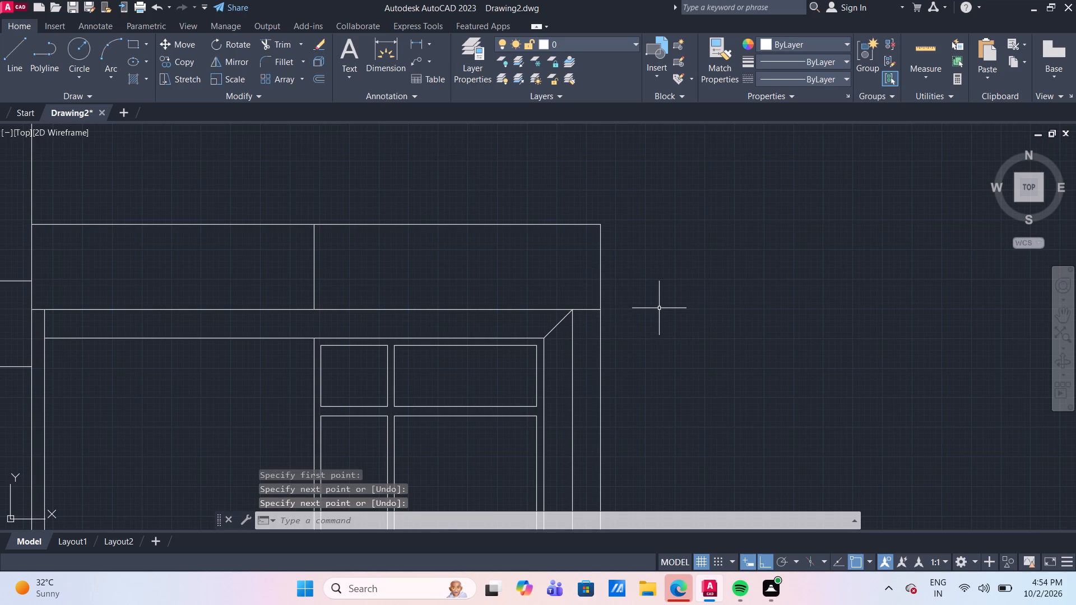
Draw a 1' horizontal line across the narrow strip between the upper-floor frame and the outer wall edge, above the balcony slab.
scroll(659, 308, down, 2)
middle_drag(656, 401, 630, 352)
scroll(631, 352, up, 1)
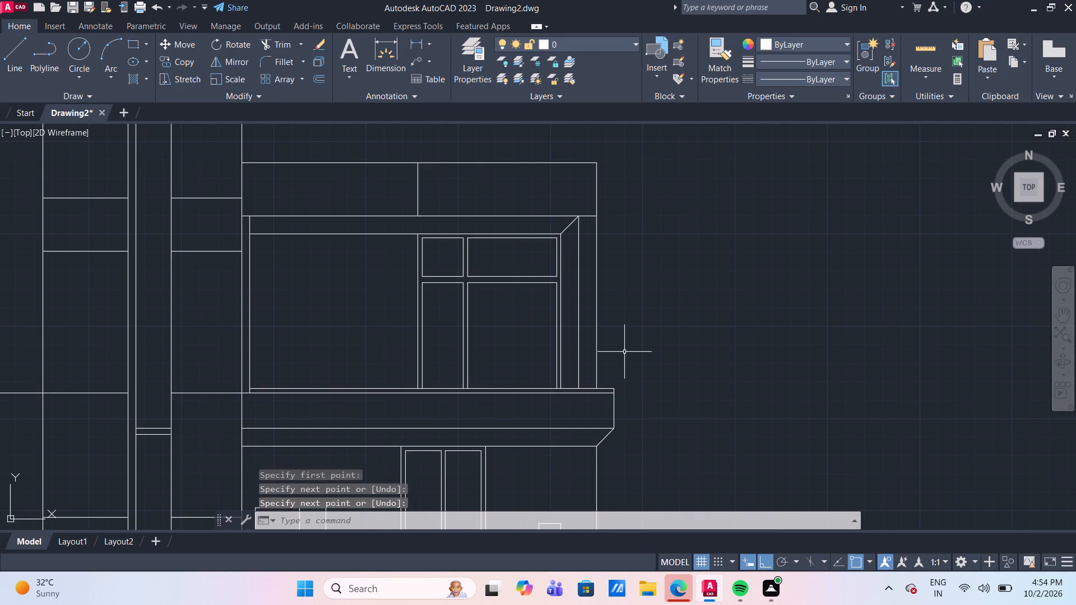
key(l)
key(Return)
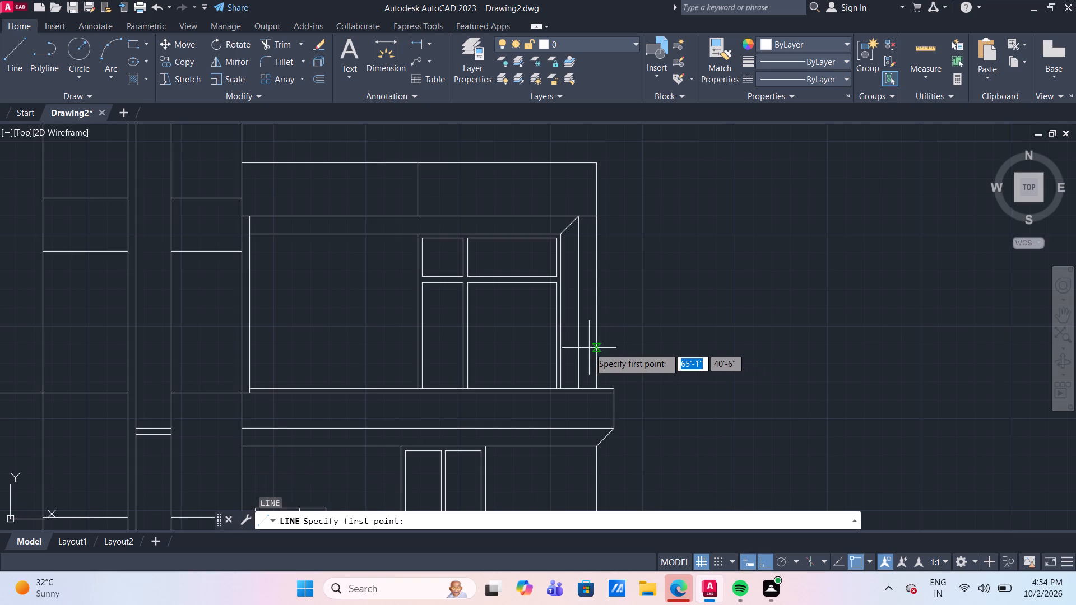
click(580, 348)
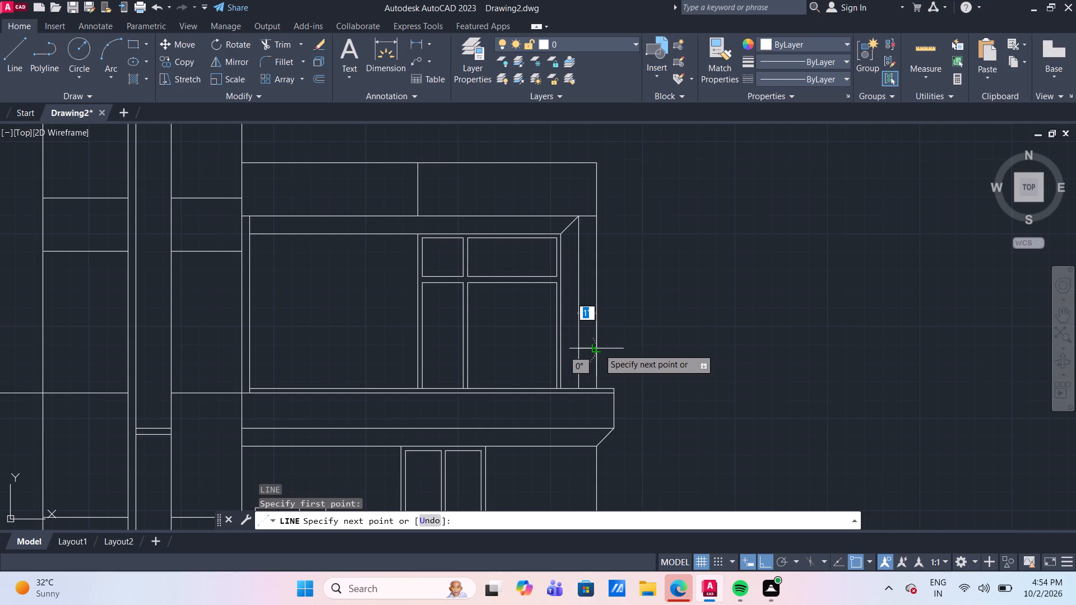
click(597, 347)
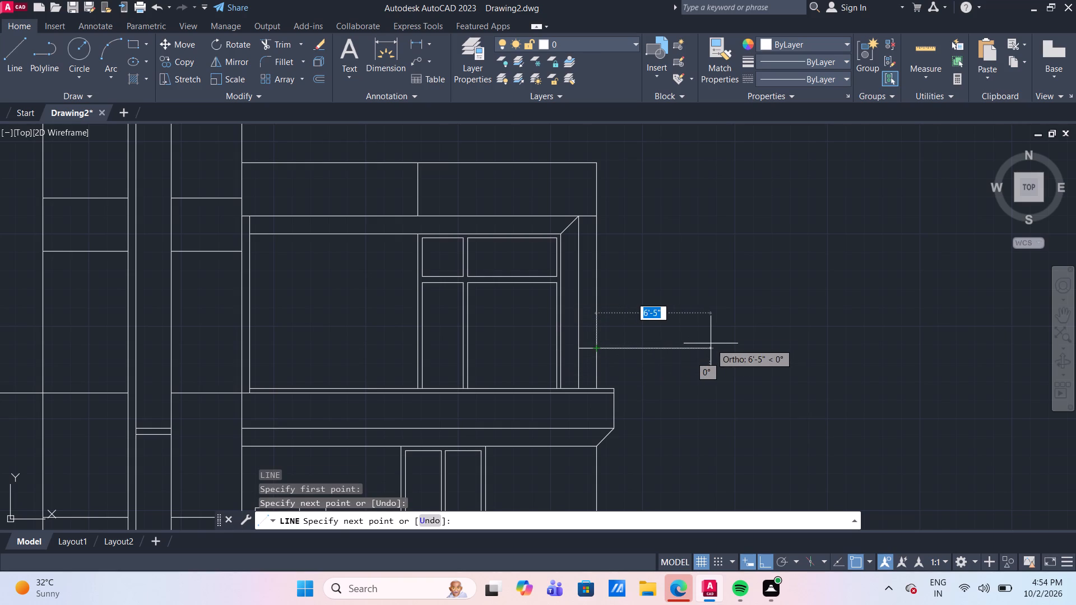
key(Return)
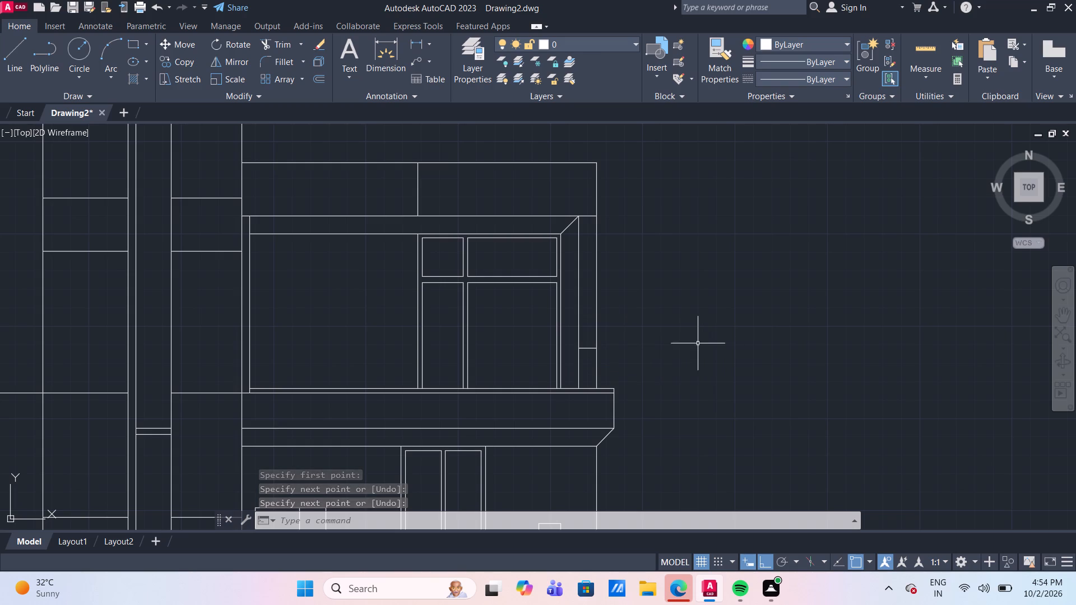
Move the strip's 1' horizontal line down, closer to the balcony slab.
scroll(610, 365, up, 2)
click(551, 324)
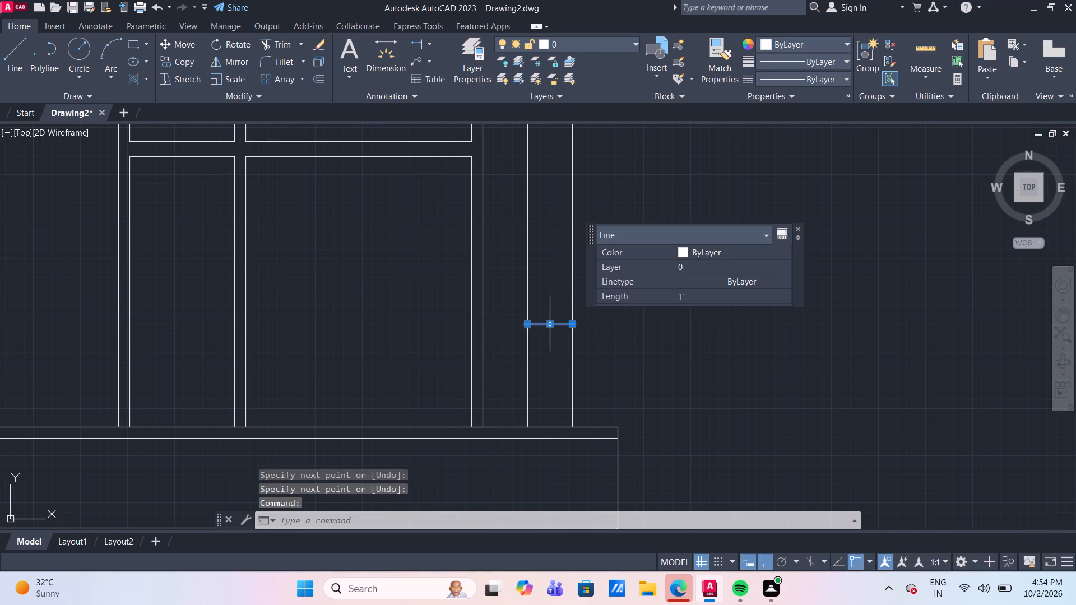
key(m)
key(Return)
click(560, 290)
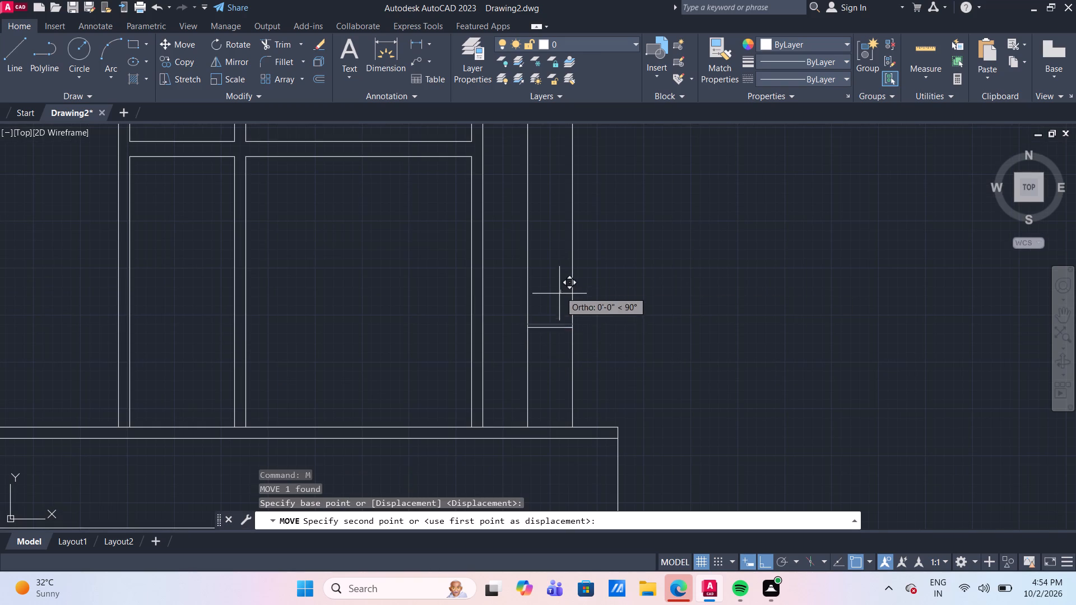
click(553, 327)
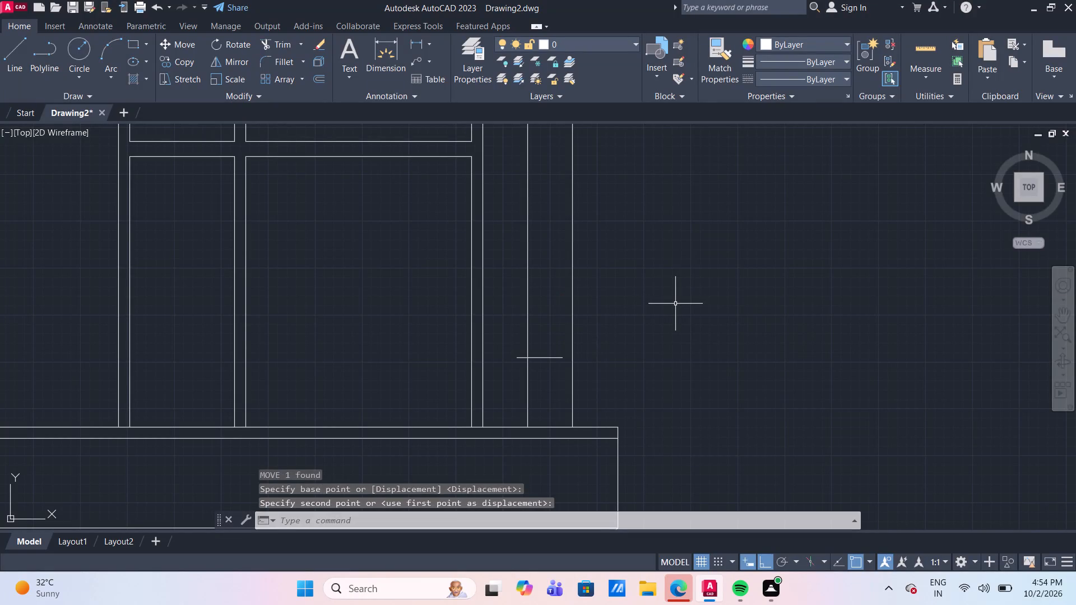
Move the lowered 1' line sideways so its right end meets the outer wall edge and it spans the strip.
click(559, 358)
key(m)
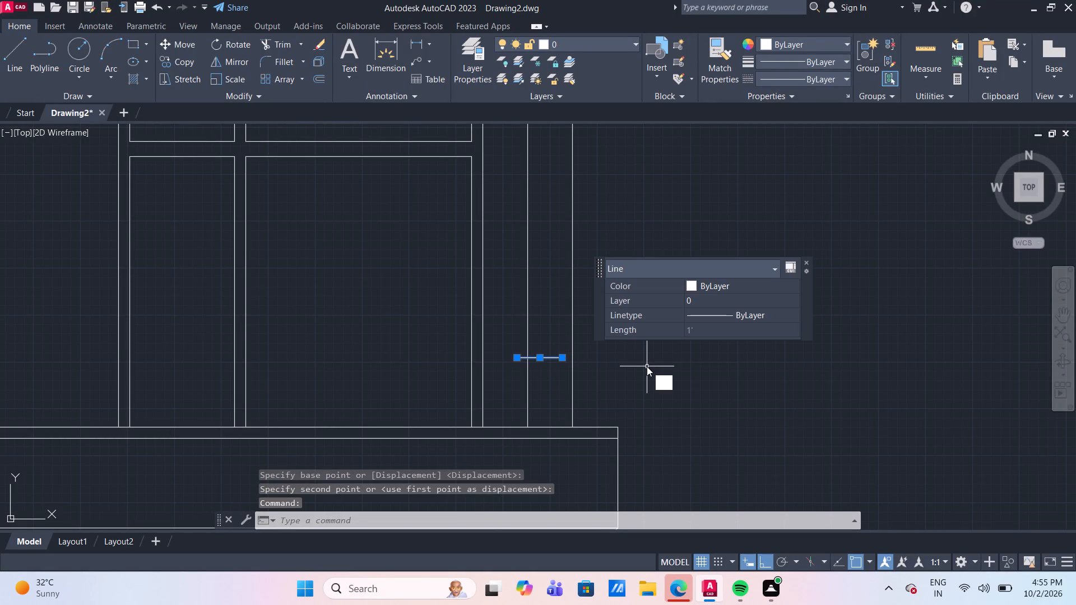
key(Return)
scroll(558, 356, up, 1)
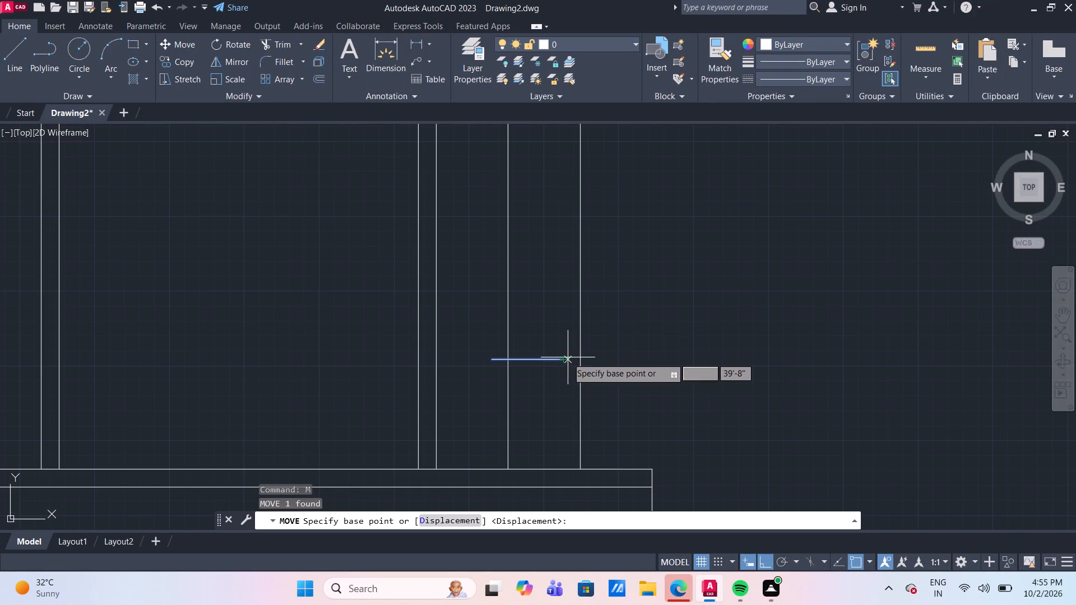
click(564, 357)
click(582, 358)
scroll(696, 359, down, 2)
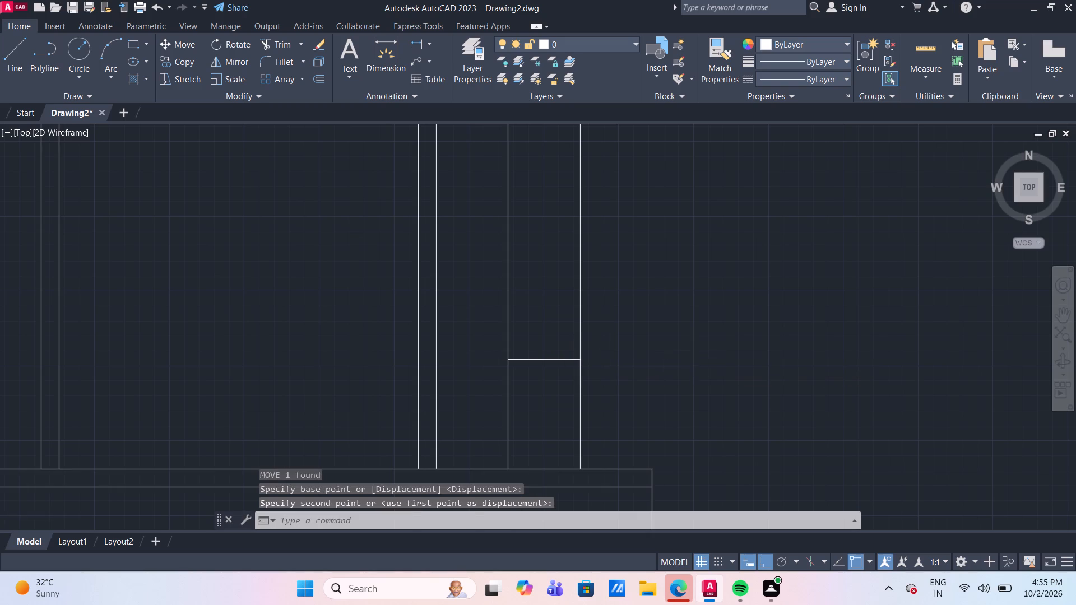
Draw consecutive horizontal lines from the ground-floor opening's top-right corner, across the tall two-panel opening, to the outer wall edge.
scroll(696, 359, down, 2)
middle_drag(738, 358, 718, 318)
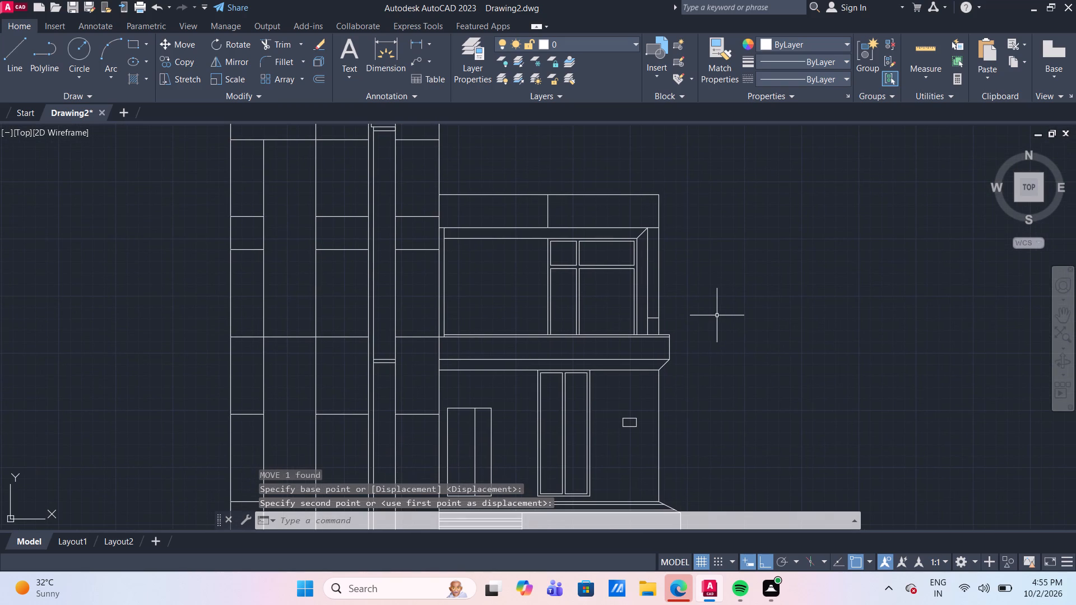
middle_drag(715, 313, 706, 292)
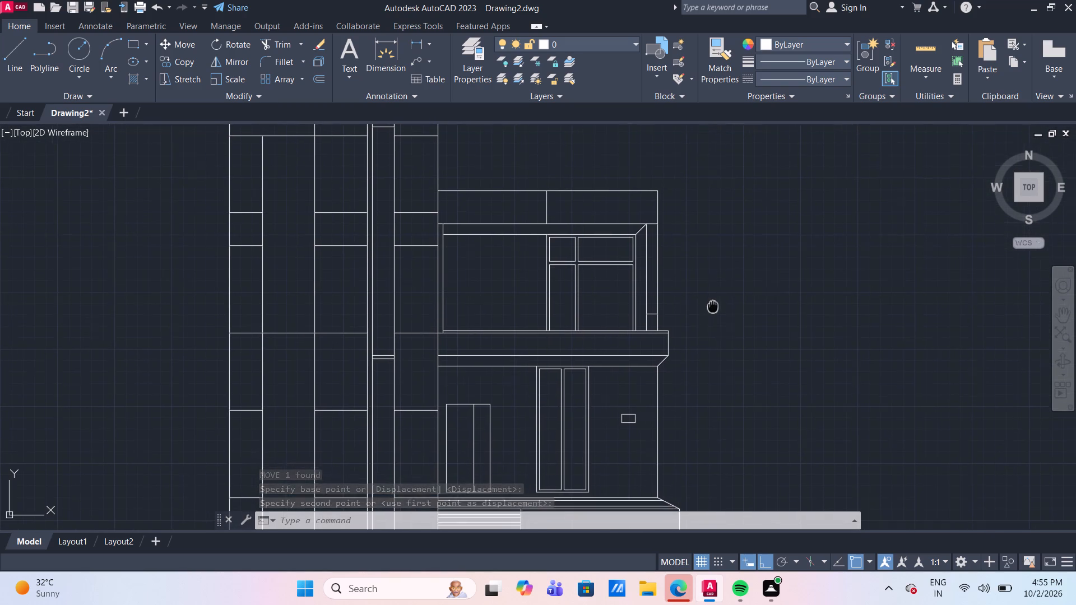
middle_drag(706, 292, 671, 245)
scroll(441, 334, up, 2)
middle_drag(442, 336, 363, 308)
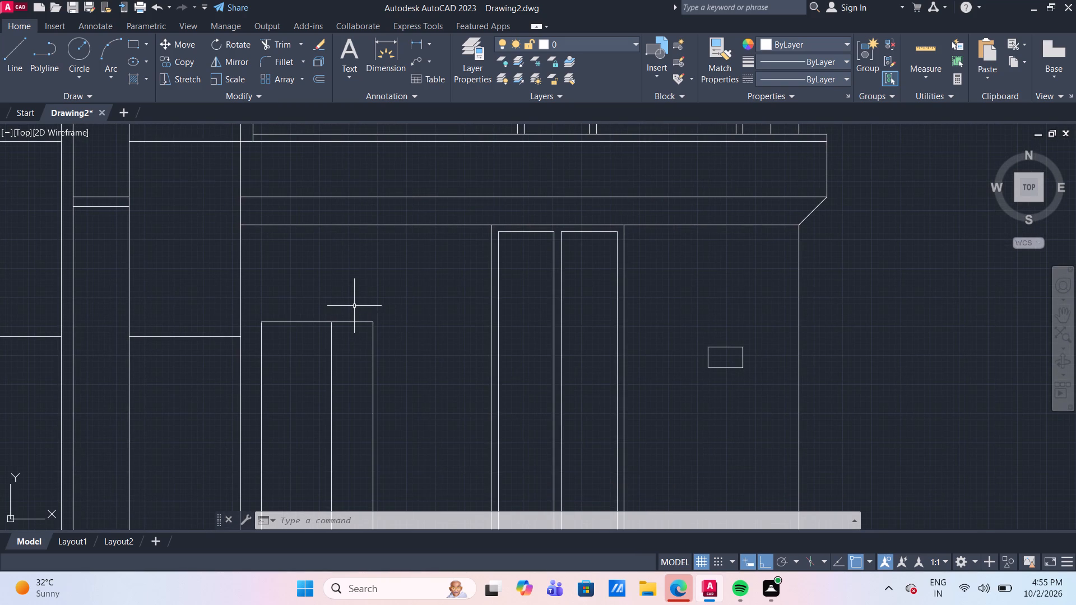
key(l)
key(Return)
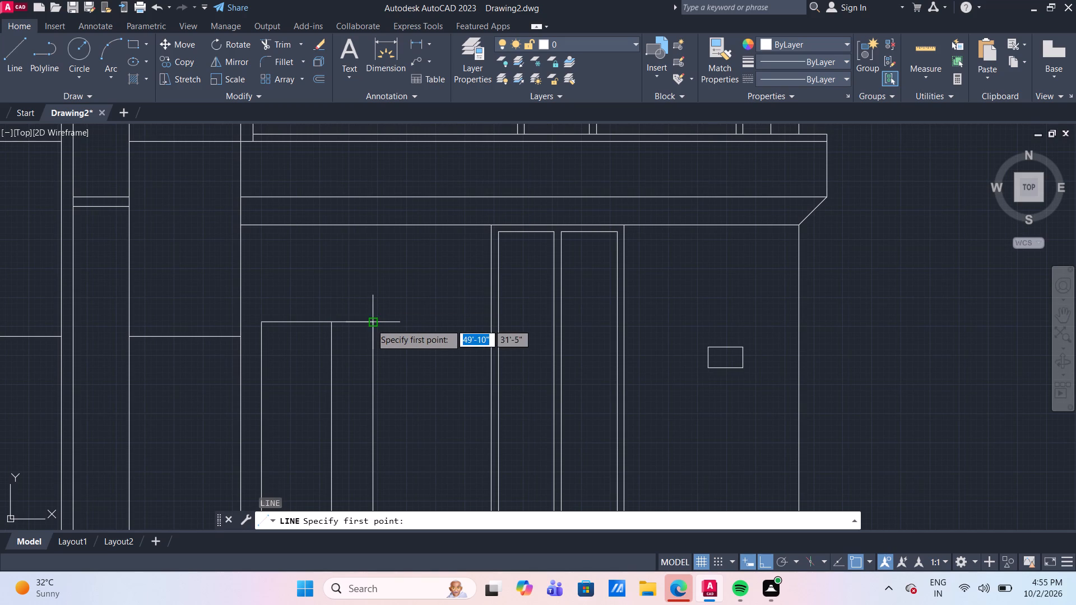
click(371, 324)
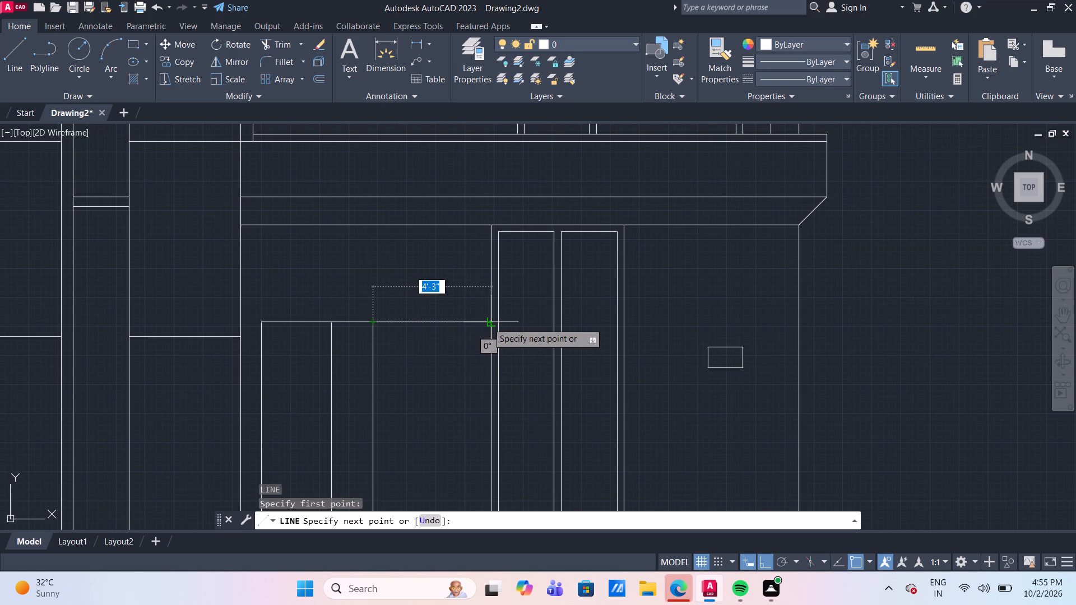
click(488, 323)
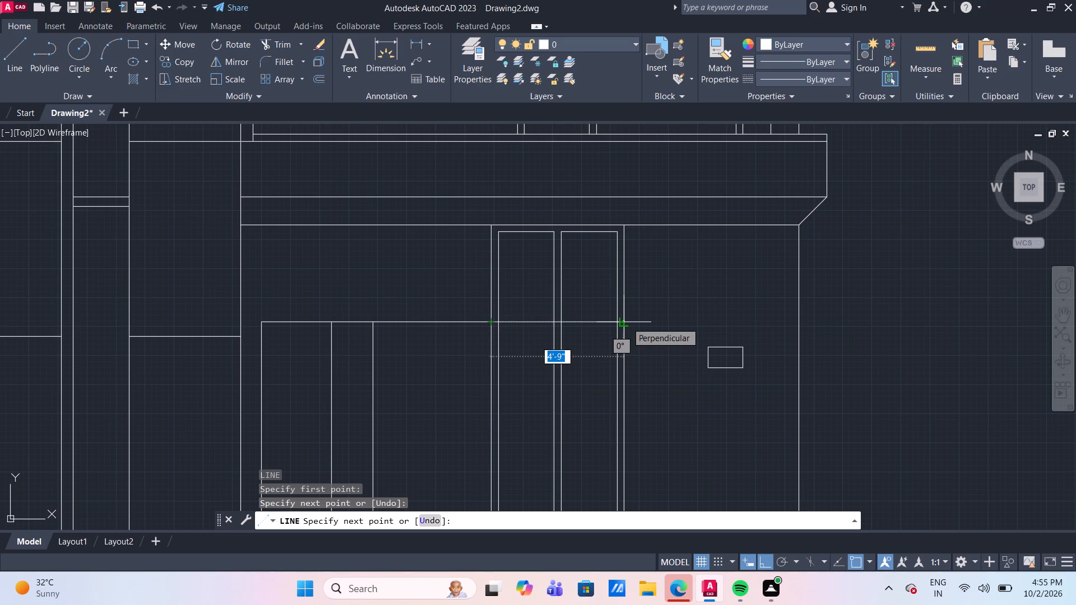
click(627, 322)
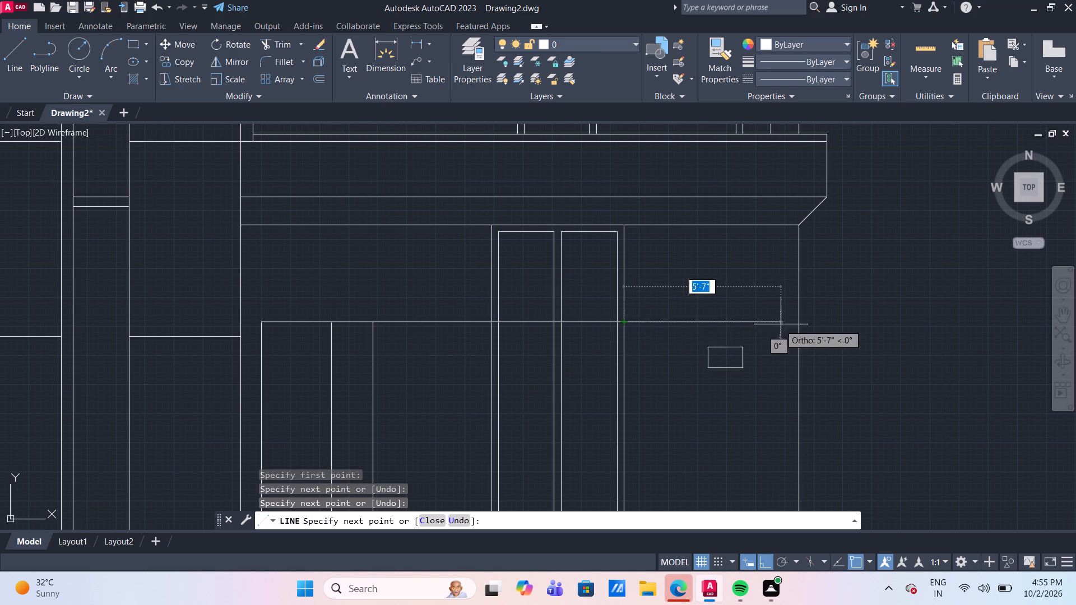
click(801, 322)
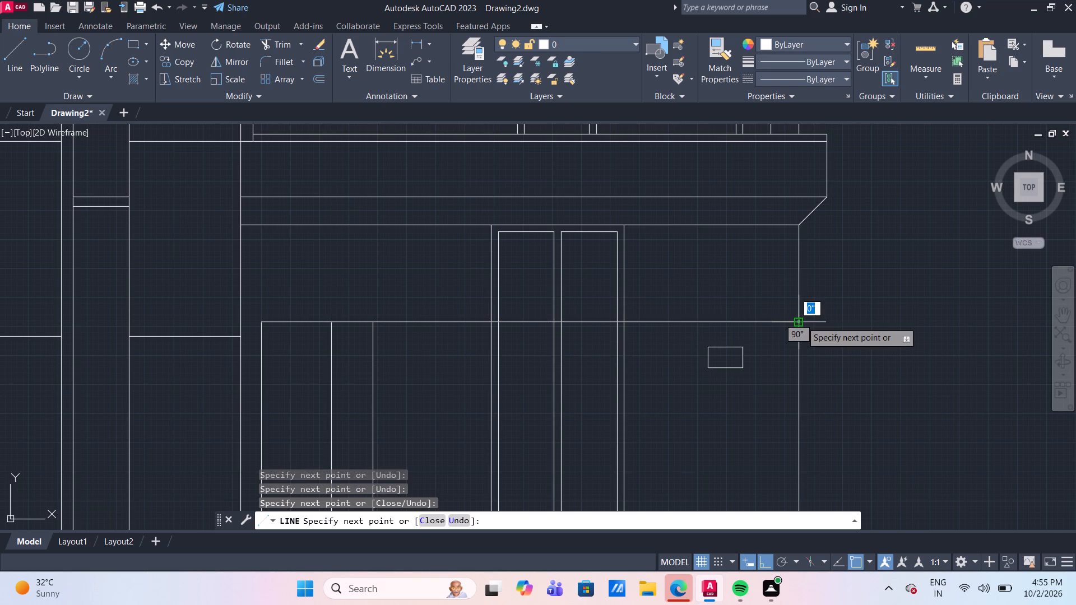
key(Escape)
Move the small rectangle on the ground-floor wall straight down about 2'-3".
scroll(803, 325, down, 3)
scroll(800, 362, up, 2)
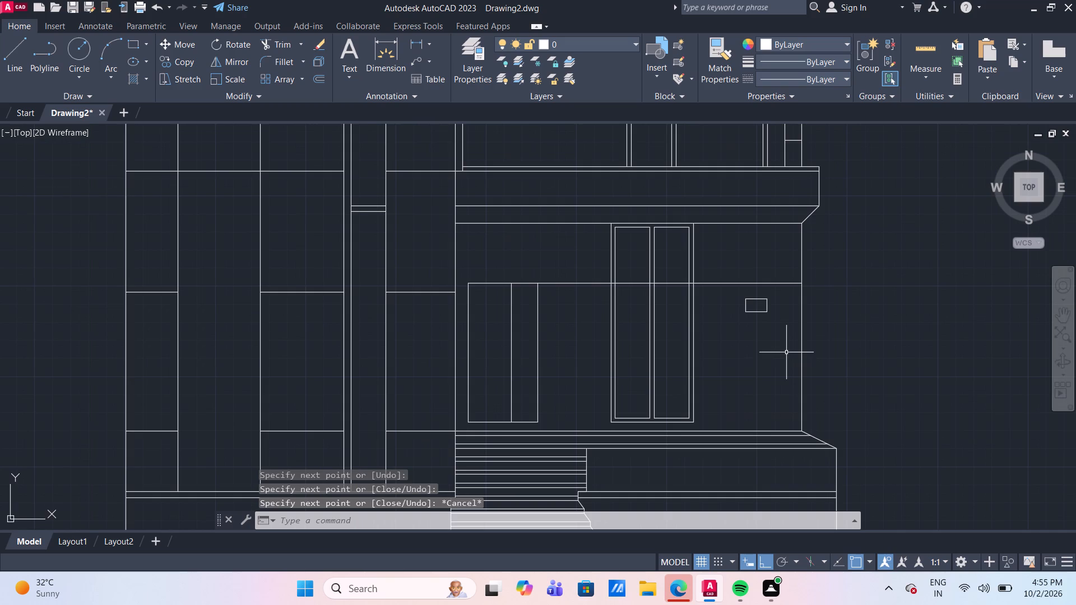
middle_drag(749, 352, 680, 351)
scroll(671, 334, up, 1)
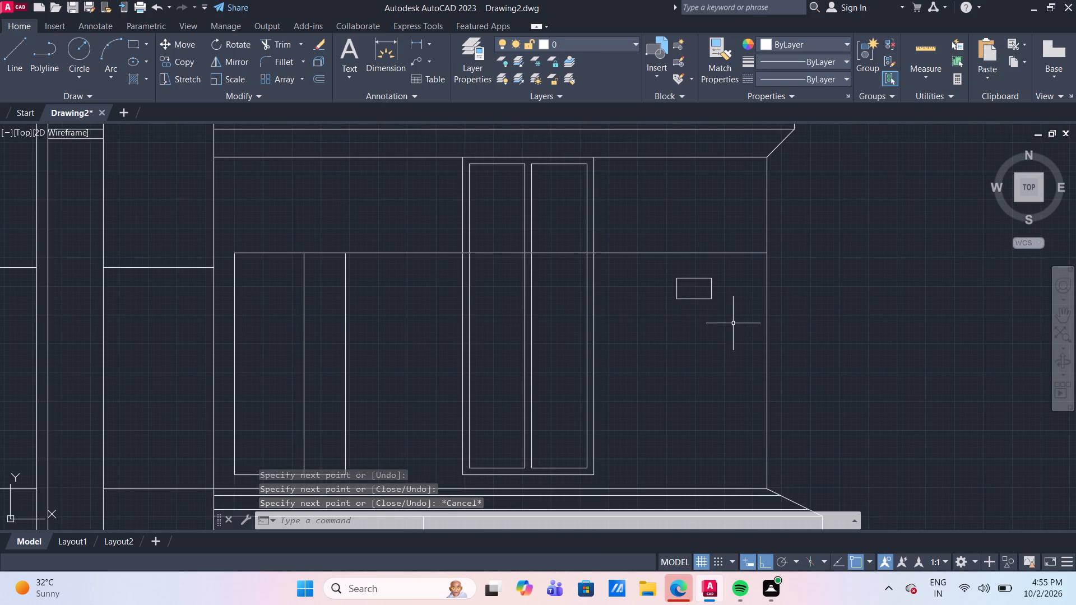
drag(725, 309, 716, 306)
click(668, 269)
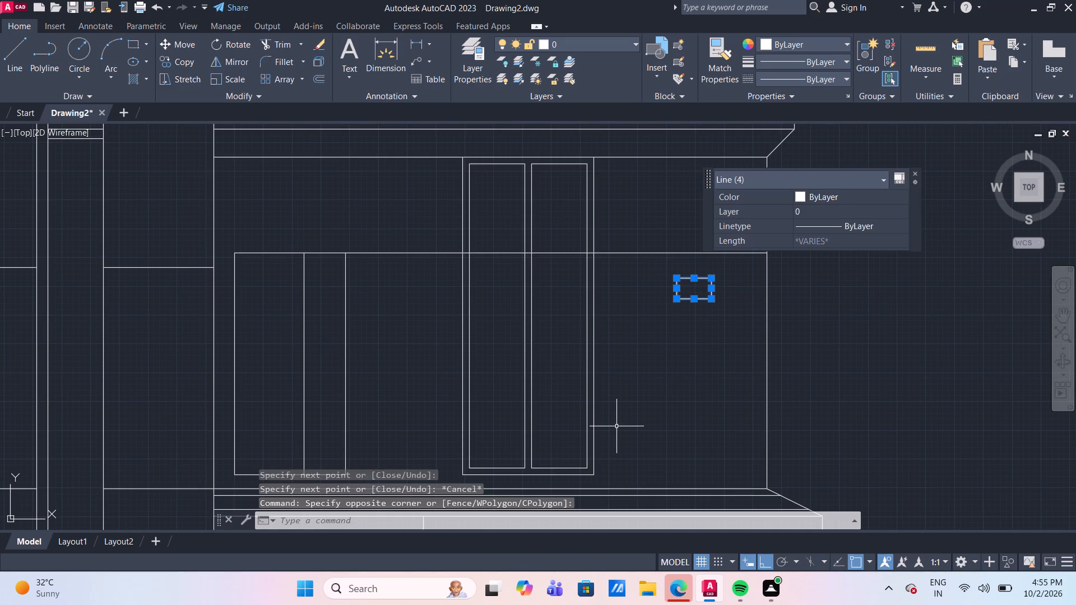
key(m)
key(Return)
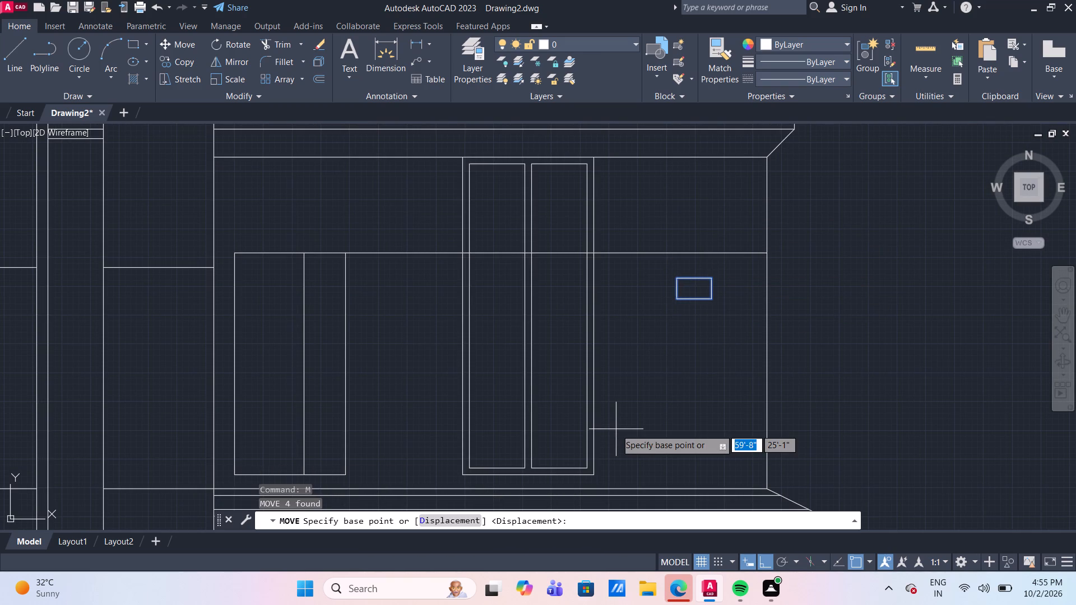
click(676, 297)
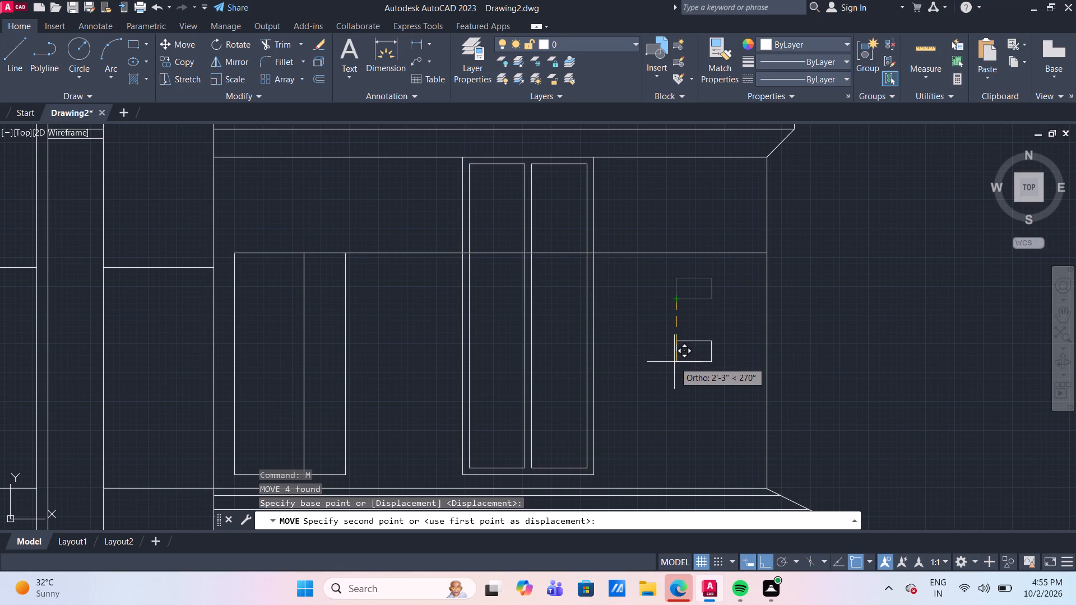
click(674, 362)
Delete the horizontal line segment crossing the tall two-panel opening on the ground floor.
scroll(633, 324, down, 2)
scroll(613, 324, up, 3)
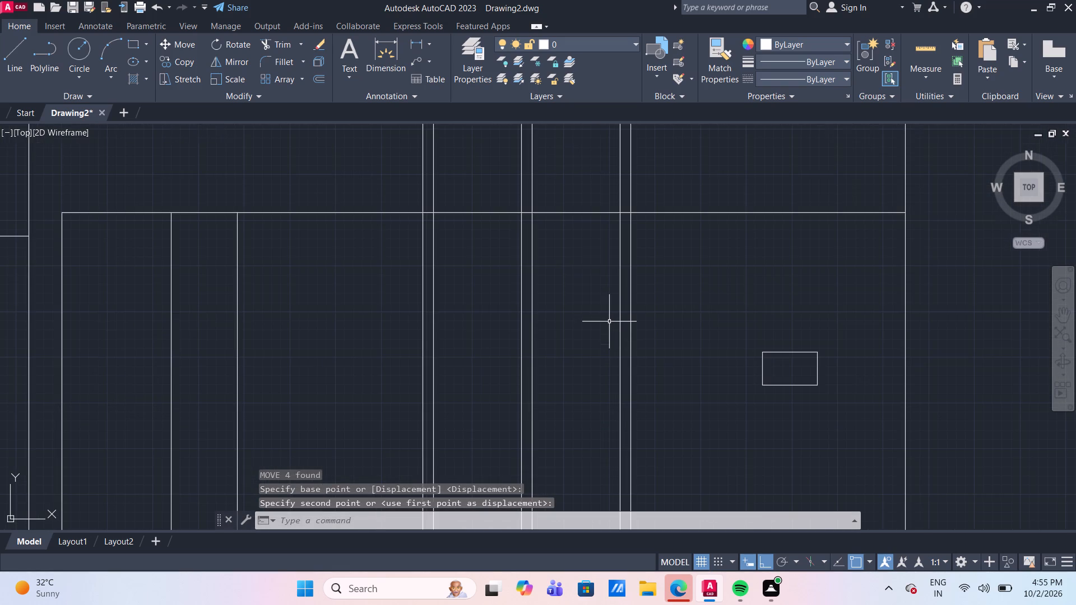
click(564, 214)
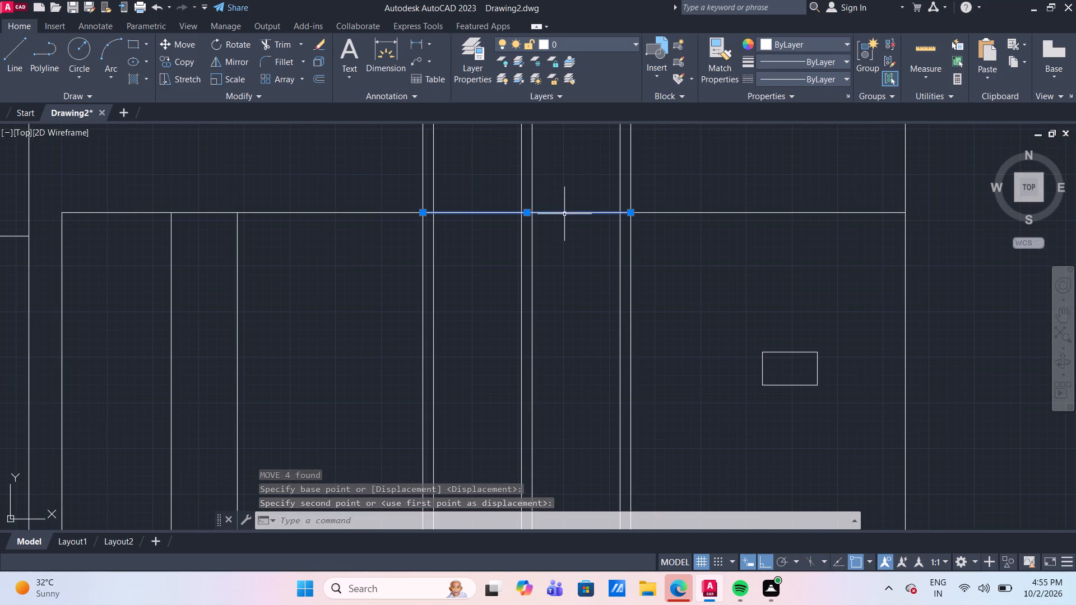
key(Delete)
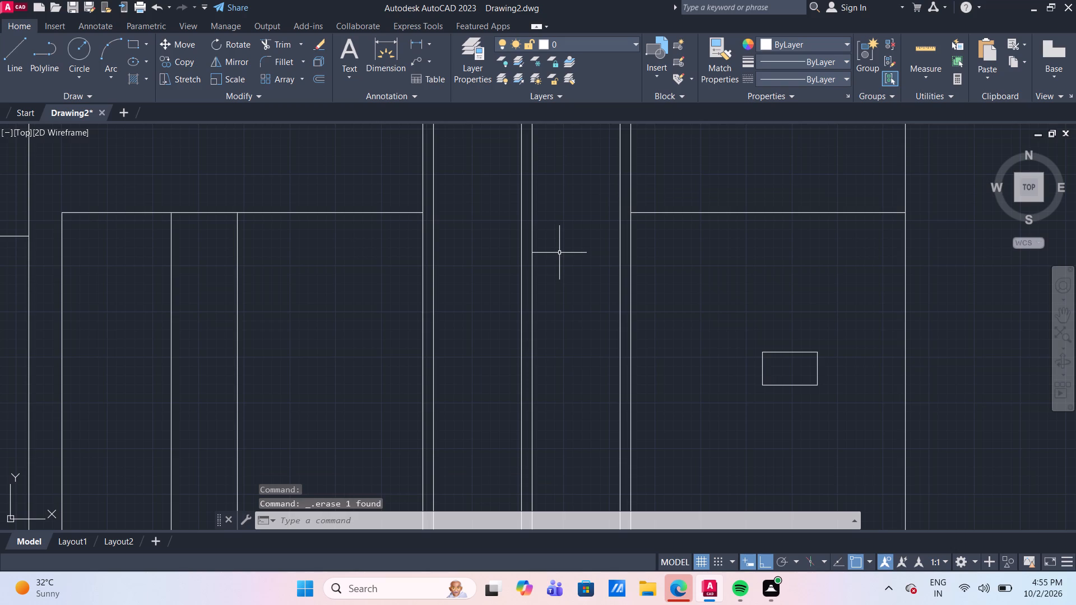
Draw consecutive horizontal lines just above the plinth, from the tower's edge through both ground-floor openings to the outer wall edge.
scroll(481, 356, down, 3)
scroll(434, 439, up, 1)
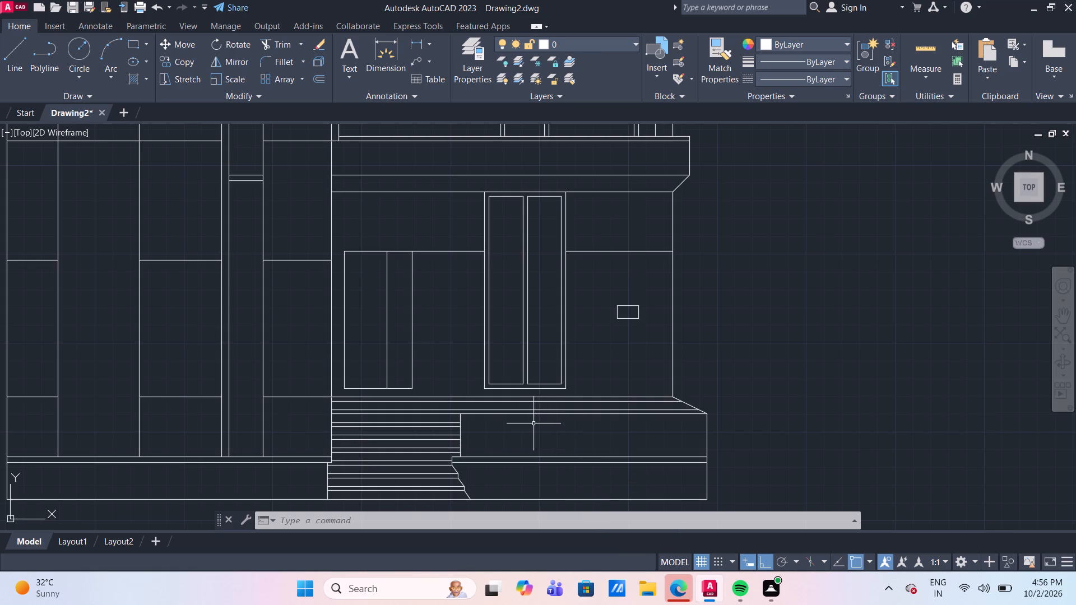
scroll(531, 421, up, 1)
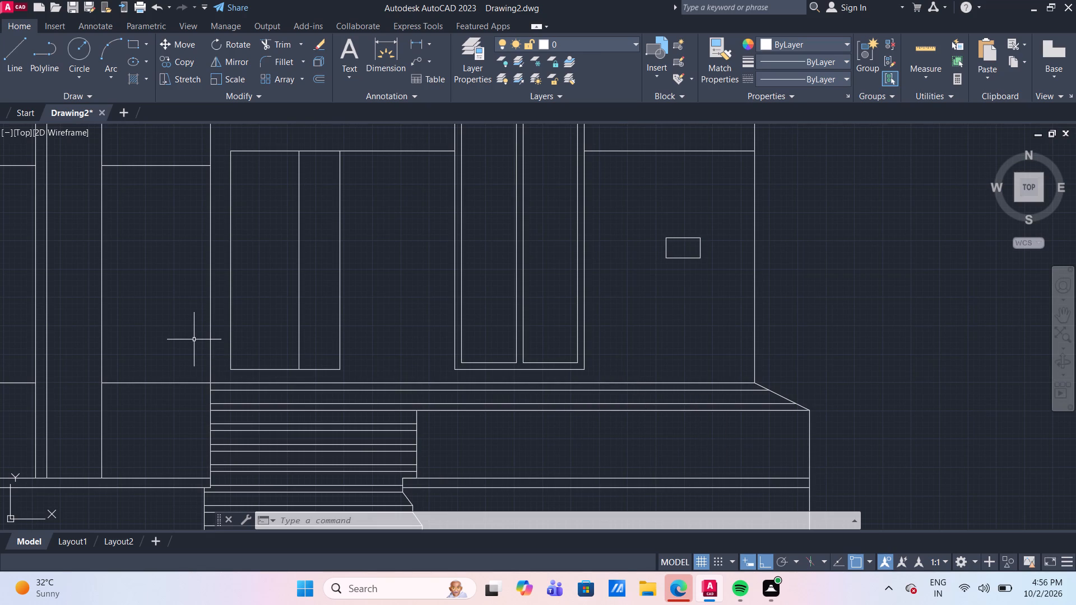
key(l)
key(Return)
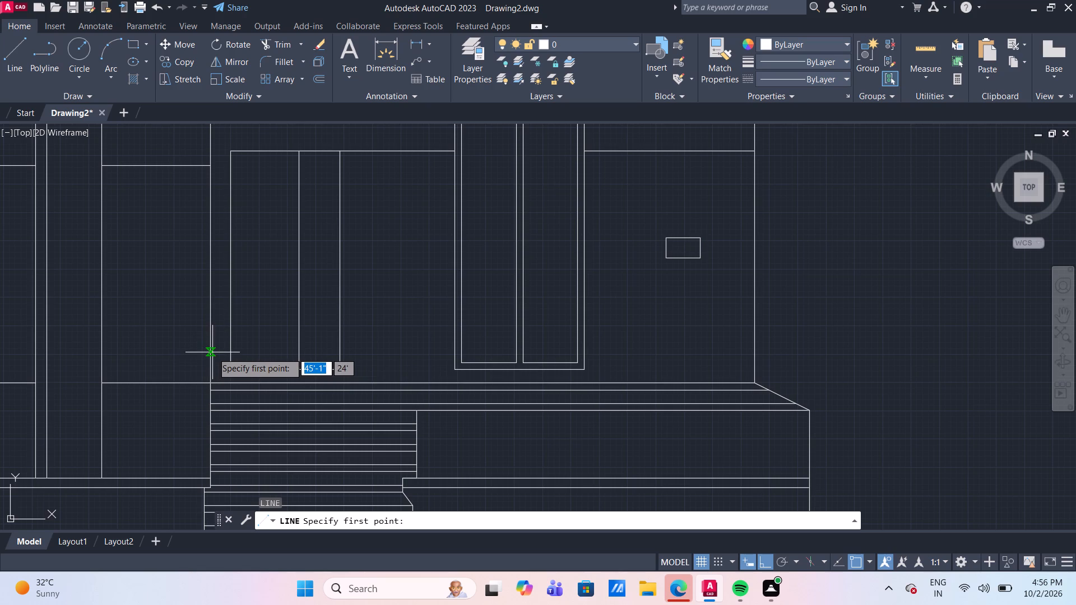
click(210, 357)
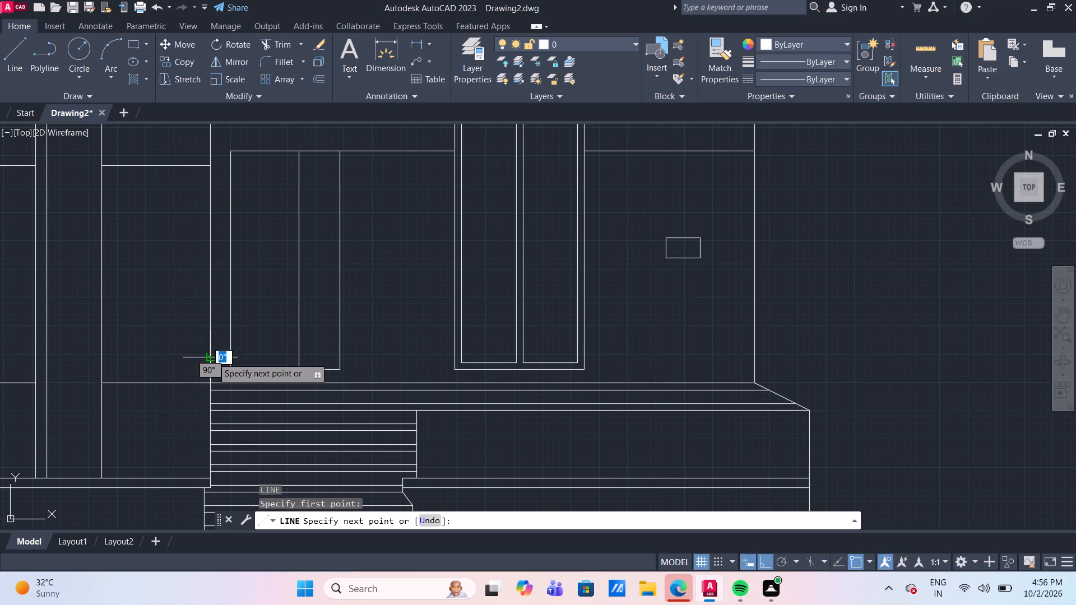
click(233, 357)
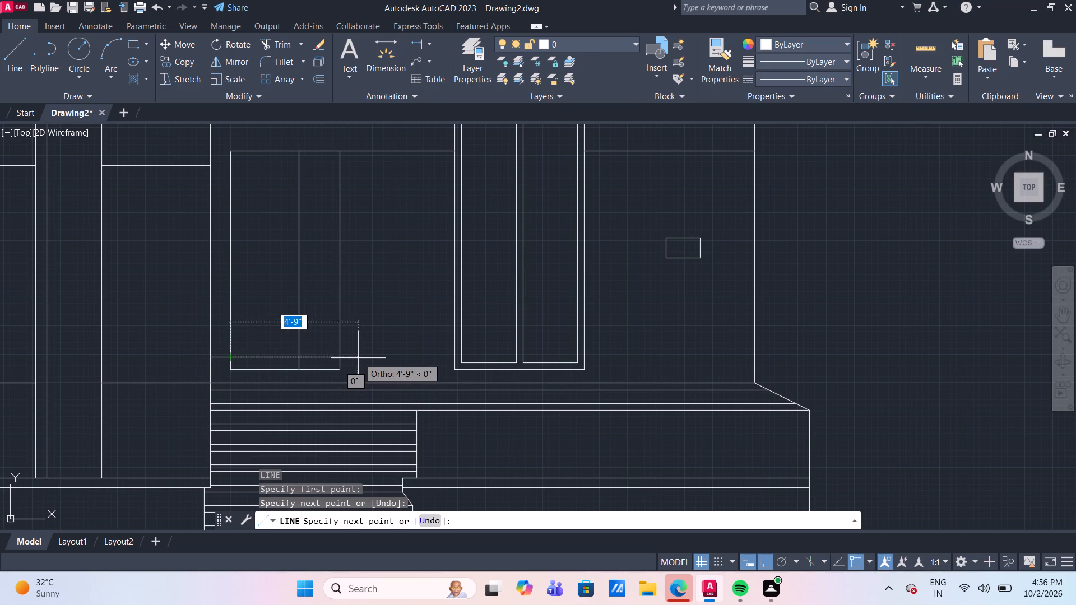
click(341, 360)
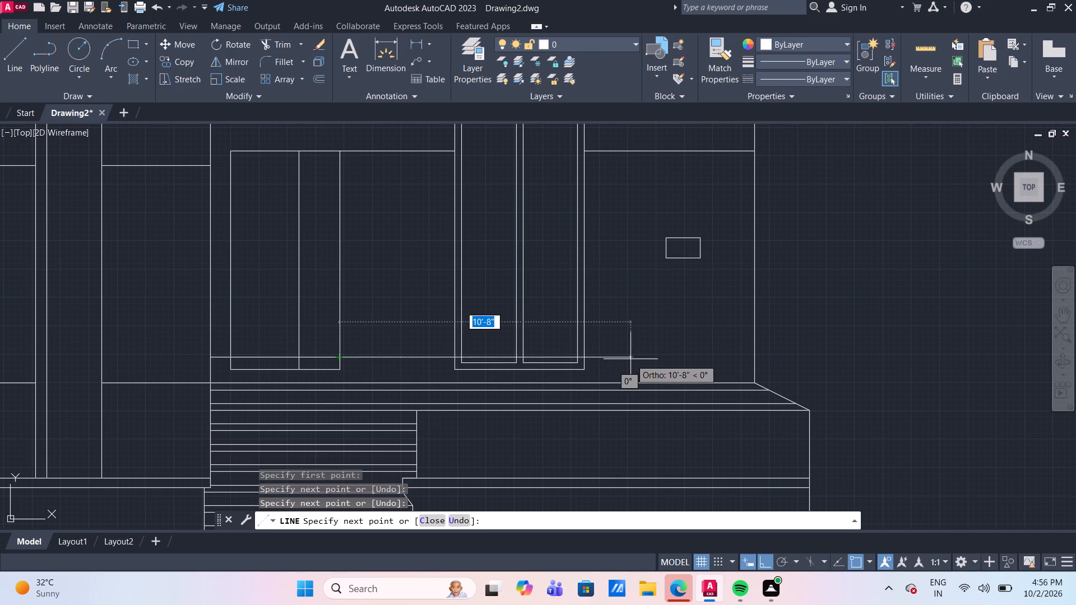
click(455, 361)
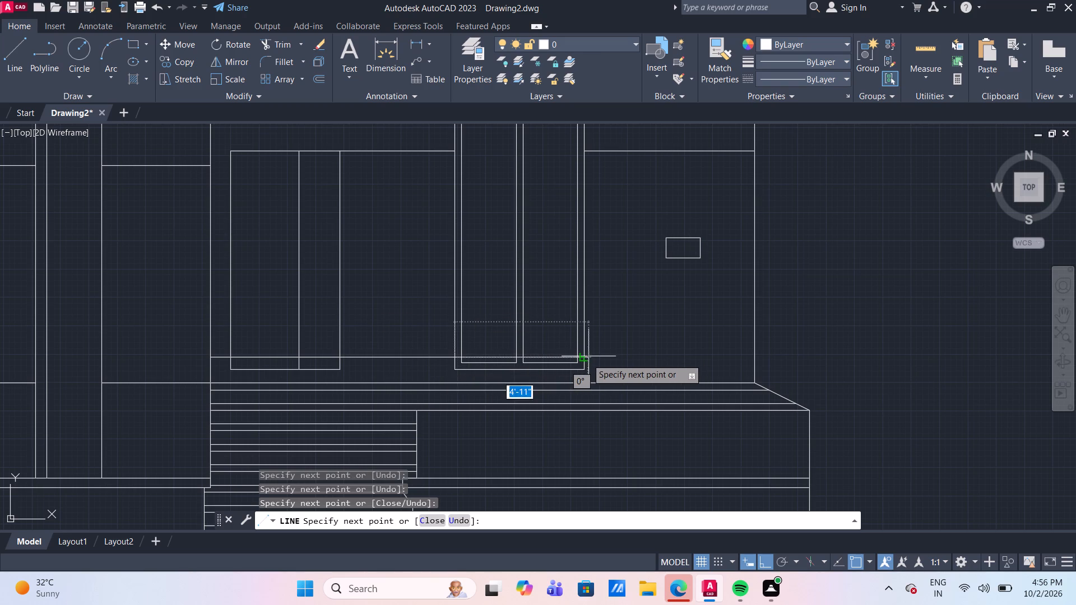
click(586, 360)
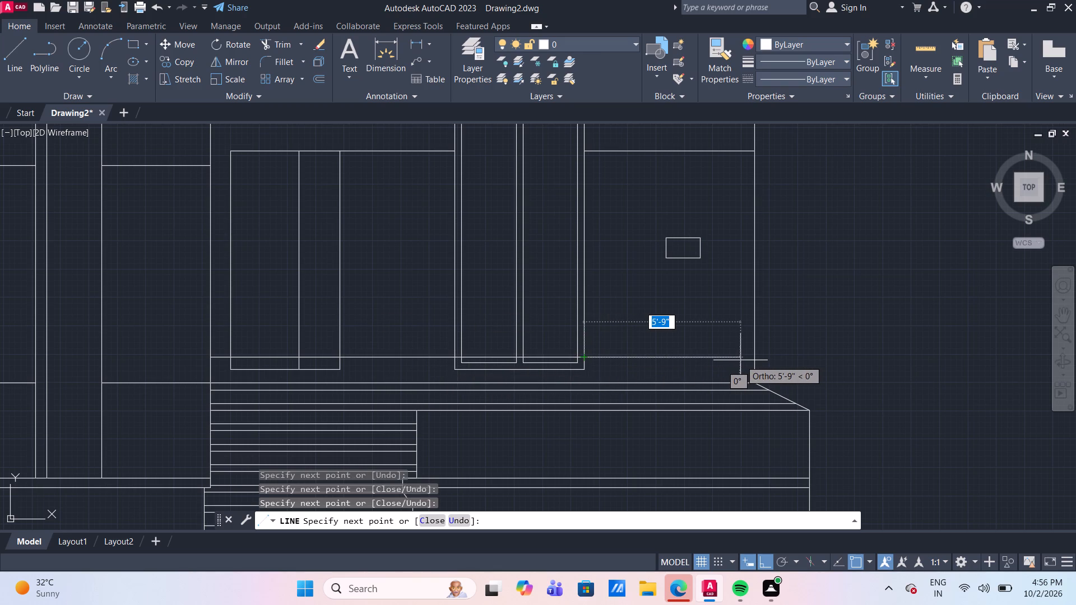
click(752, 357)
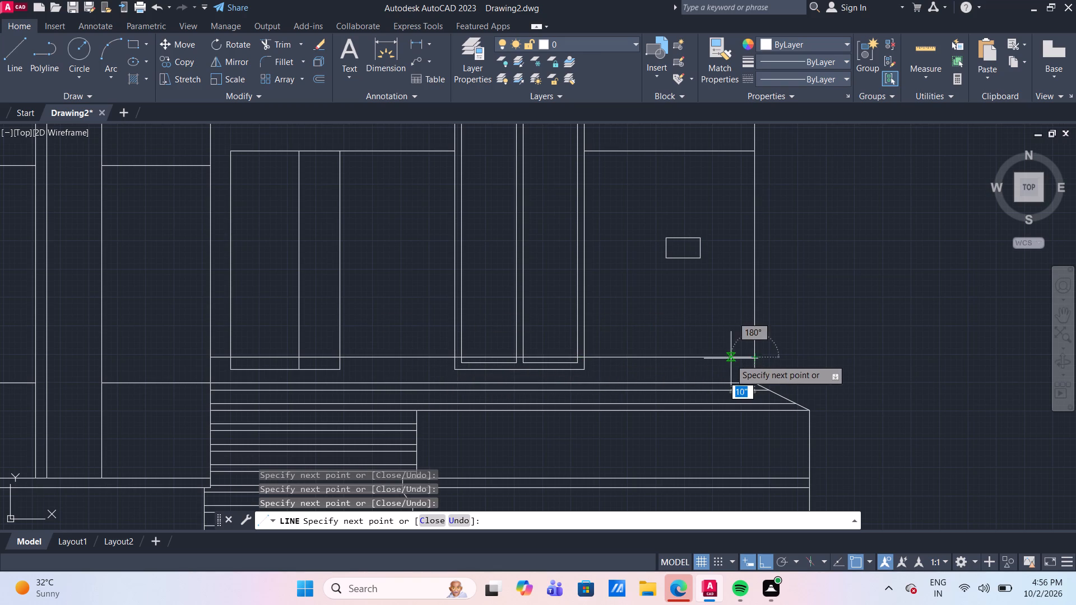
key(Escape)
Delete the low horizontal line segments that cross the tall two-panel opening and the shorter opening beside the tower.
scroll(548, 351, up, 1)
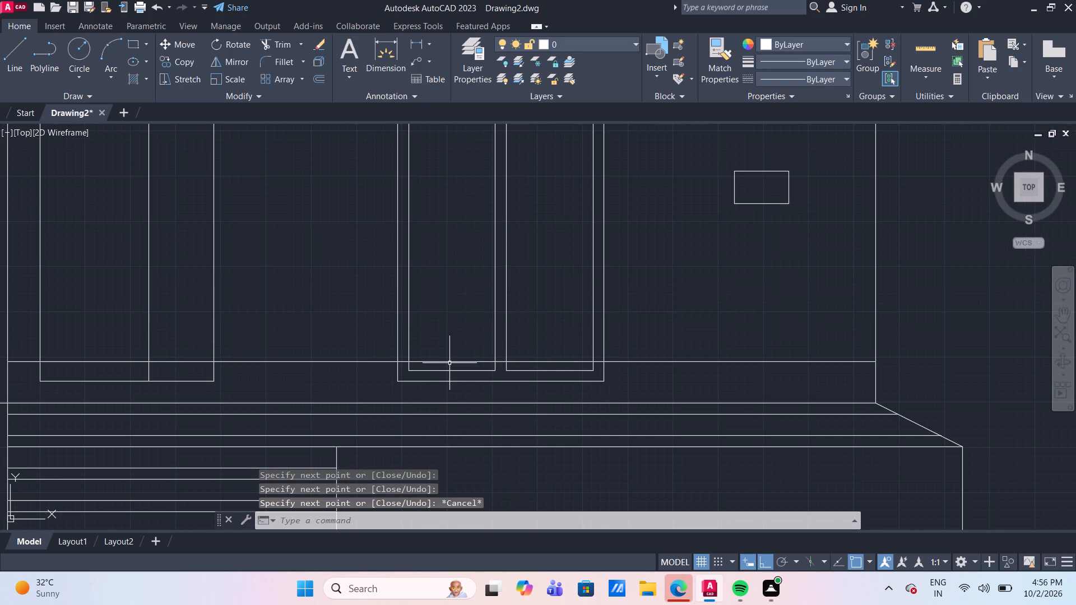
click(449, 361)
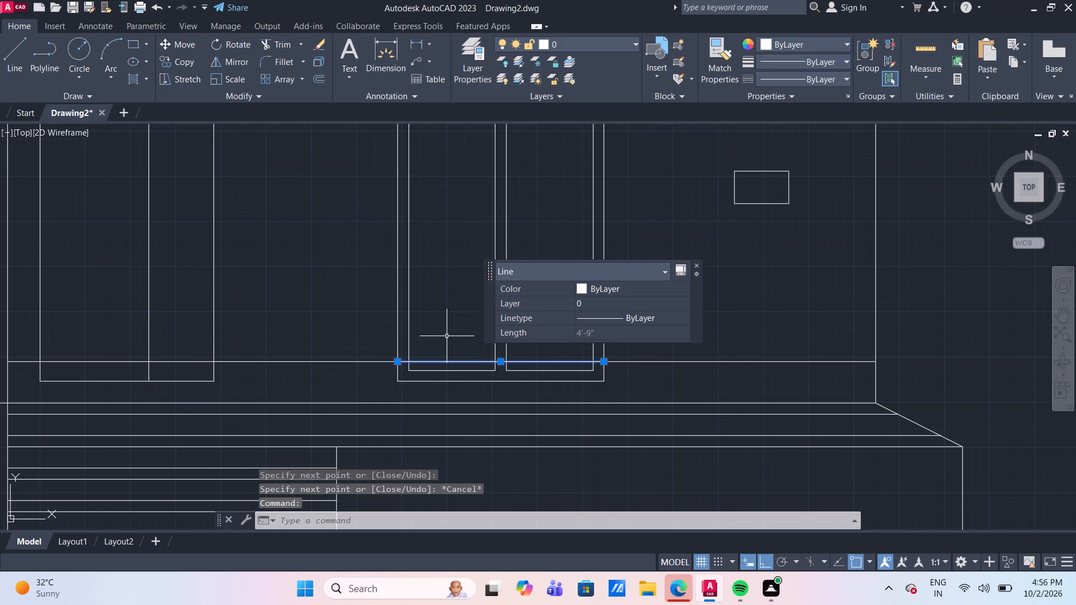
key(Delete)
scroll(447, 335, down, 3)
scroll(379, 352, up, 3)
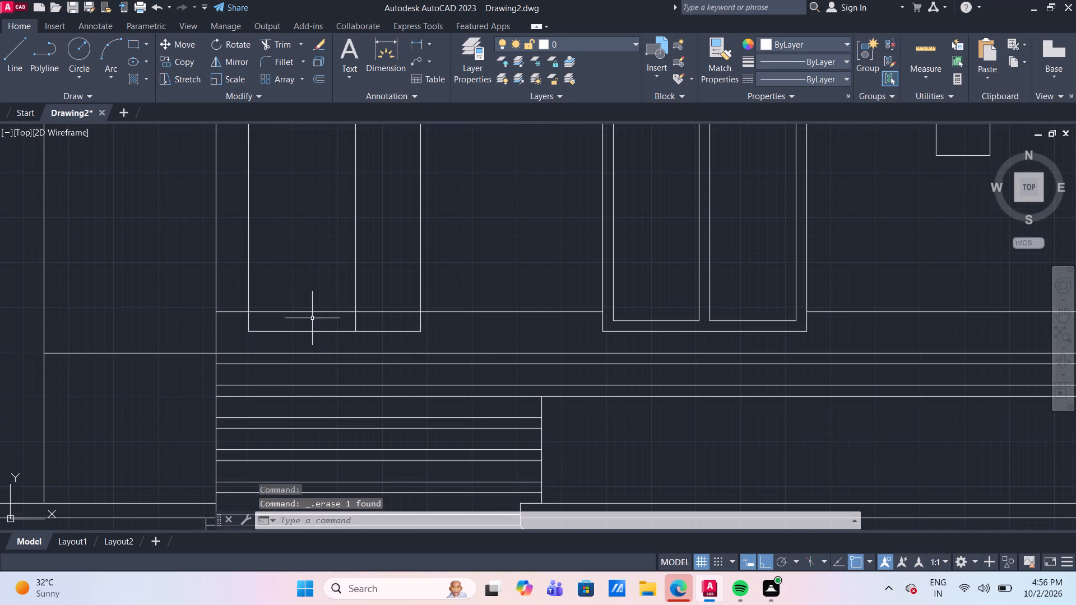
click(313, 311)
key(Delete)
Move the tower's three lowest horizontal joint lines straight up to align with the low horizontal line on the ground-floor wall.
scroll(205, 313, down, 4)
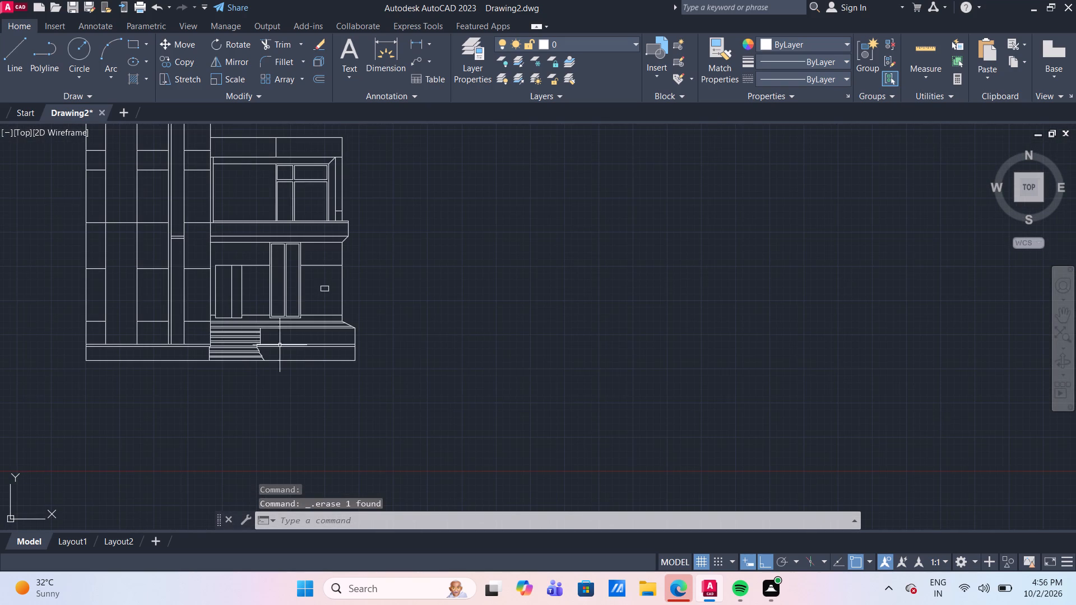
middle_drag(474, 347, 594, 354)
scroll(325, 304, up, 2)
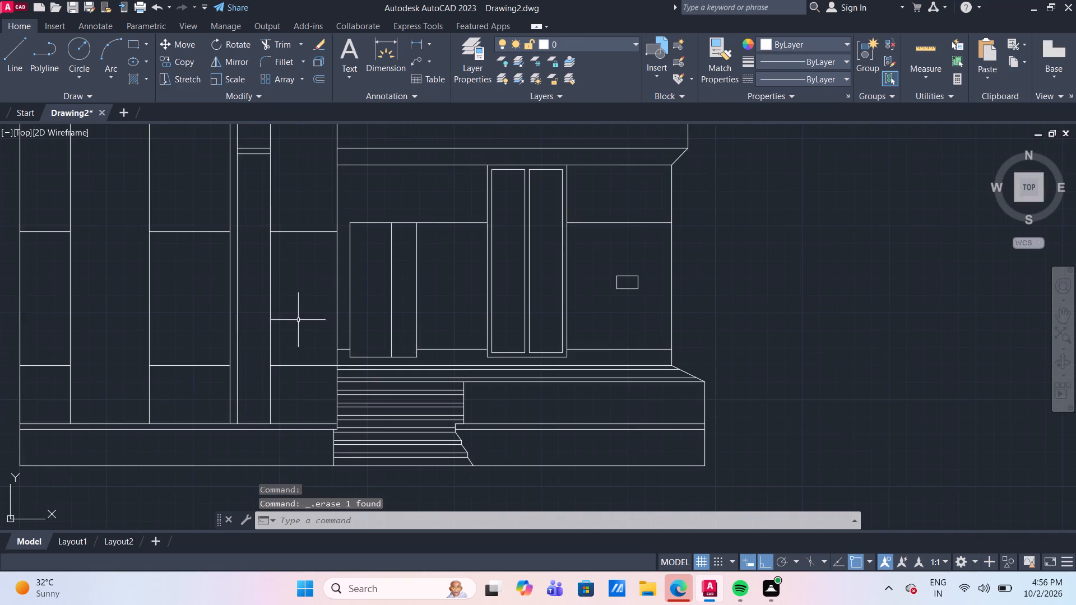
middle_drag(321, 322, 381, 322)
scroll(365, 353, down, 1)
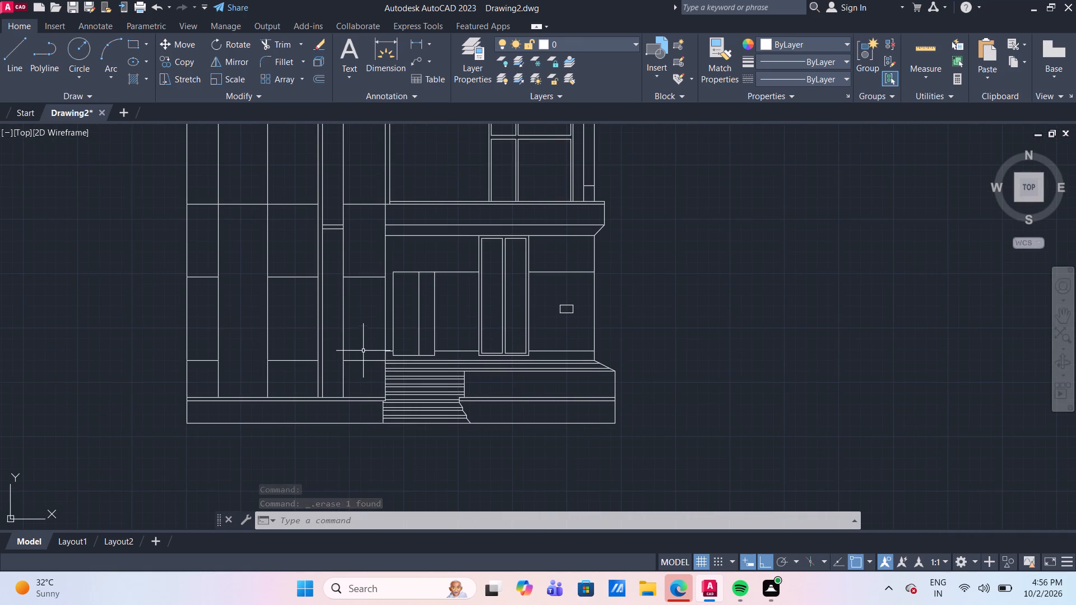
middle_drag(365, 346, 383, 350)
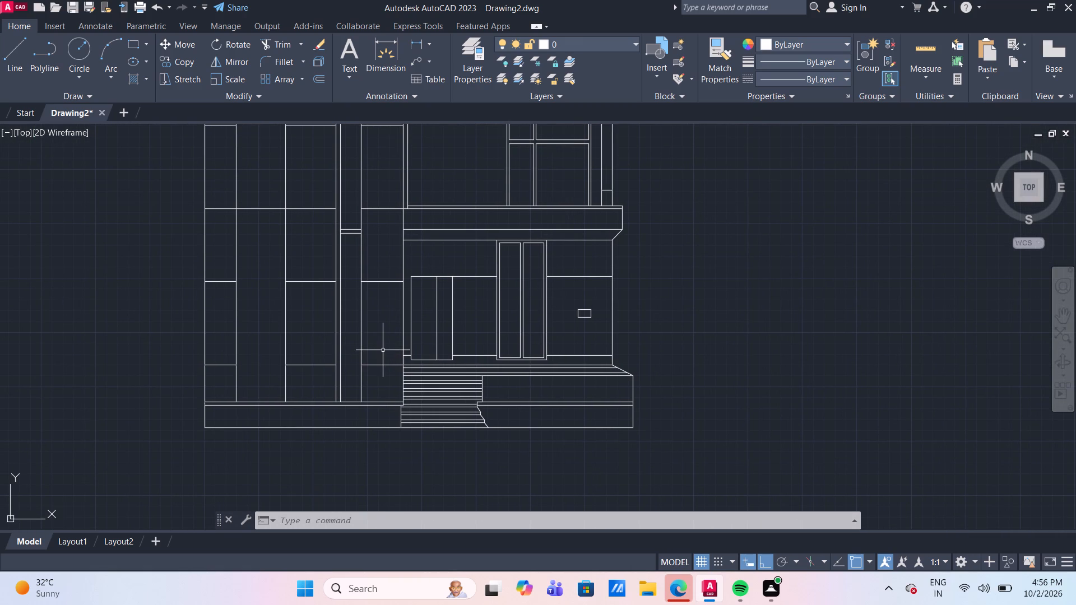
middle_drag(381, 350, 395, 337)
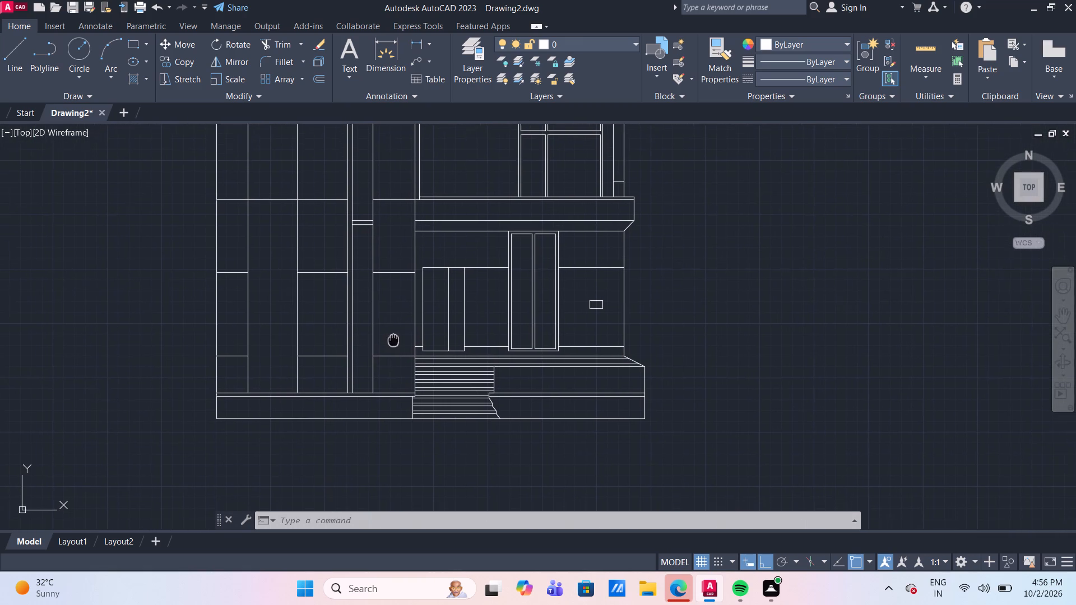
scroll(401, 325, up, 1)
middle_drag(395, 337, 402, 322)
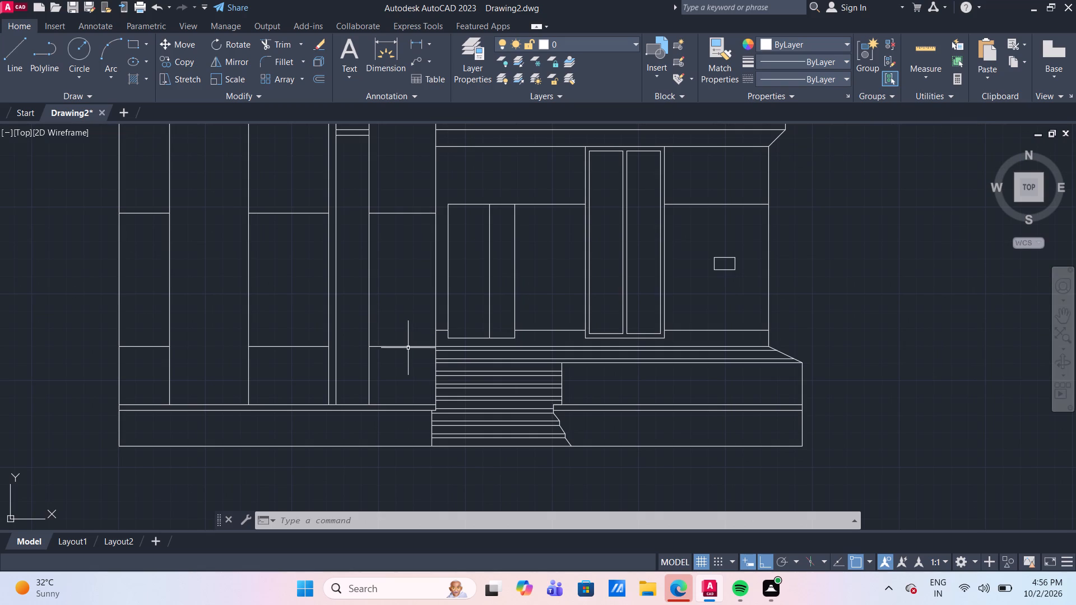
click(405, 348)
click(305, 346)
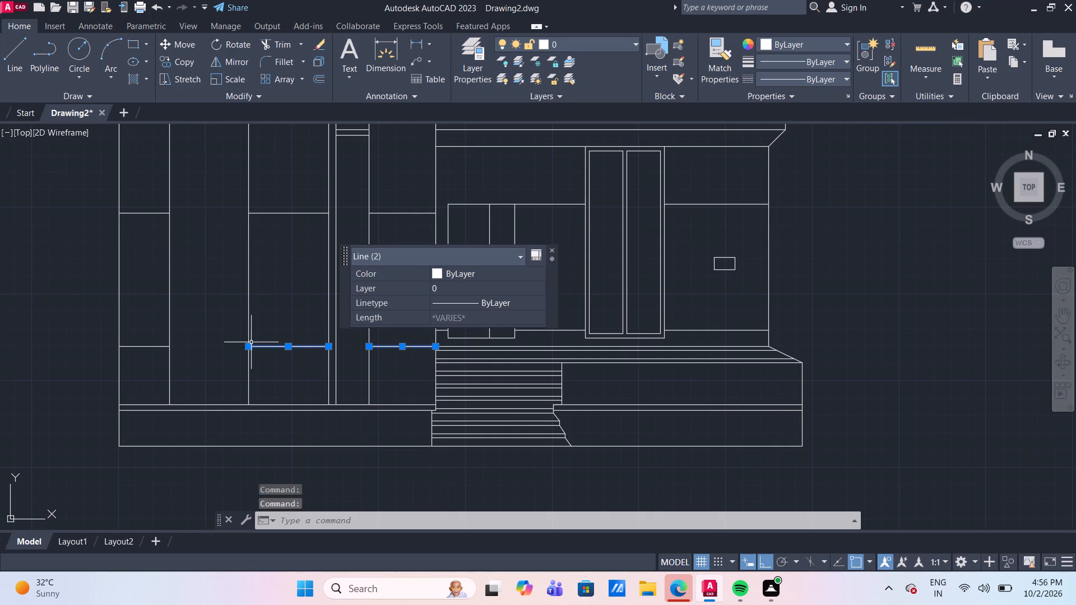
click(150, 348)
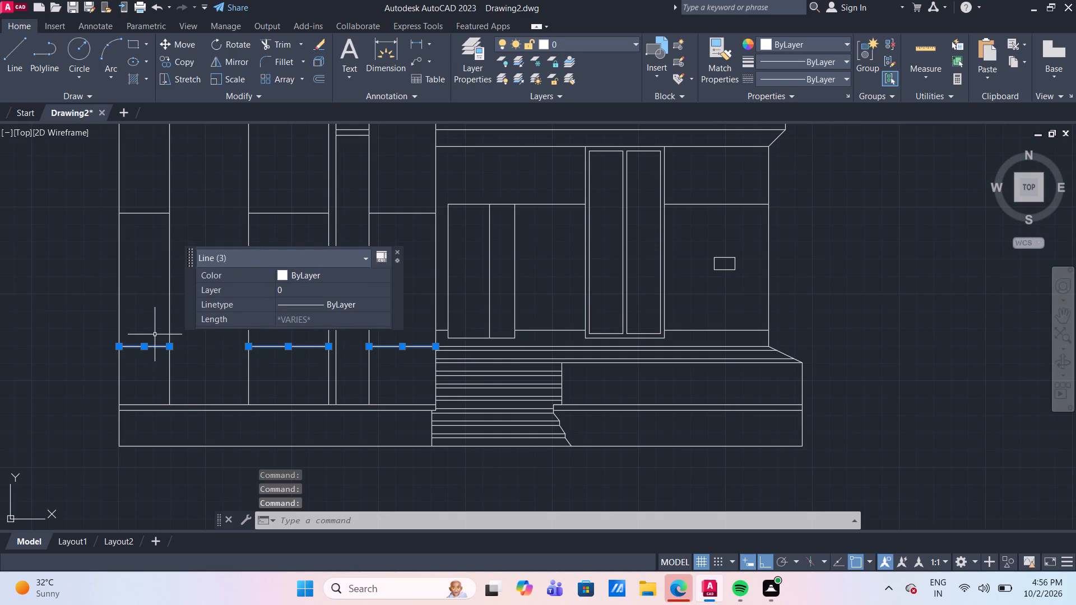
key(m)
key(Return)
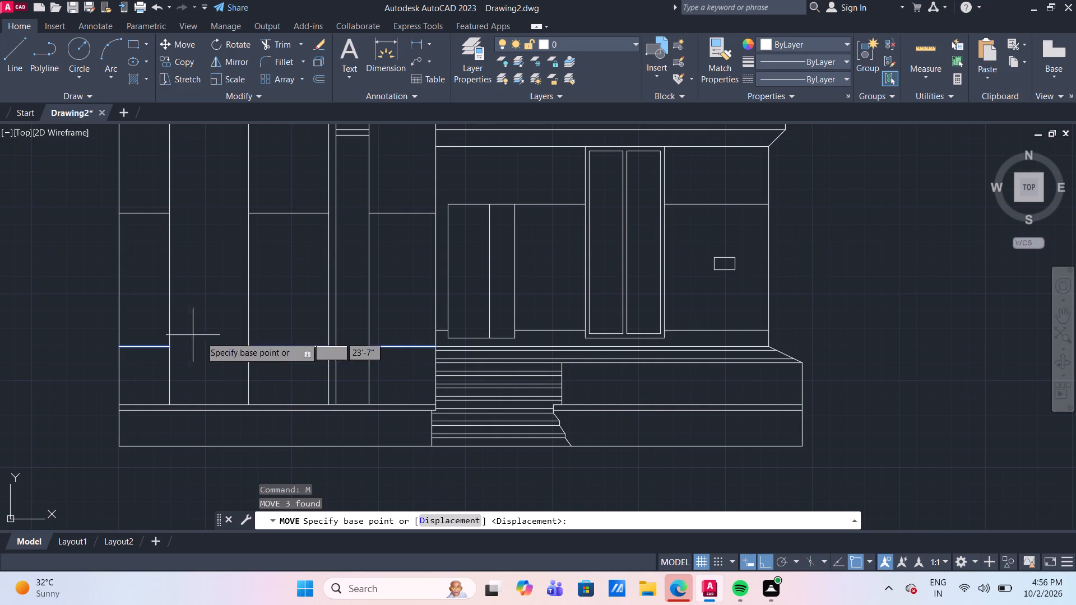
scroll(493, 350, up, 3)
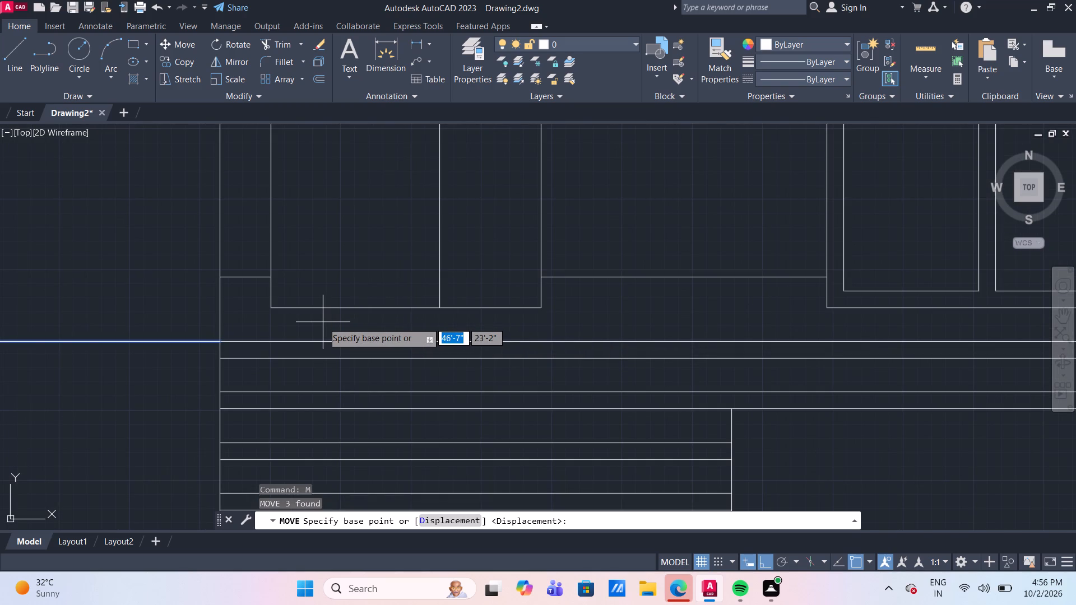
click(219, 342)
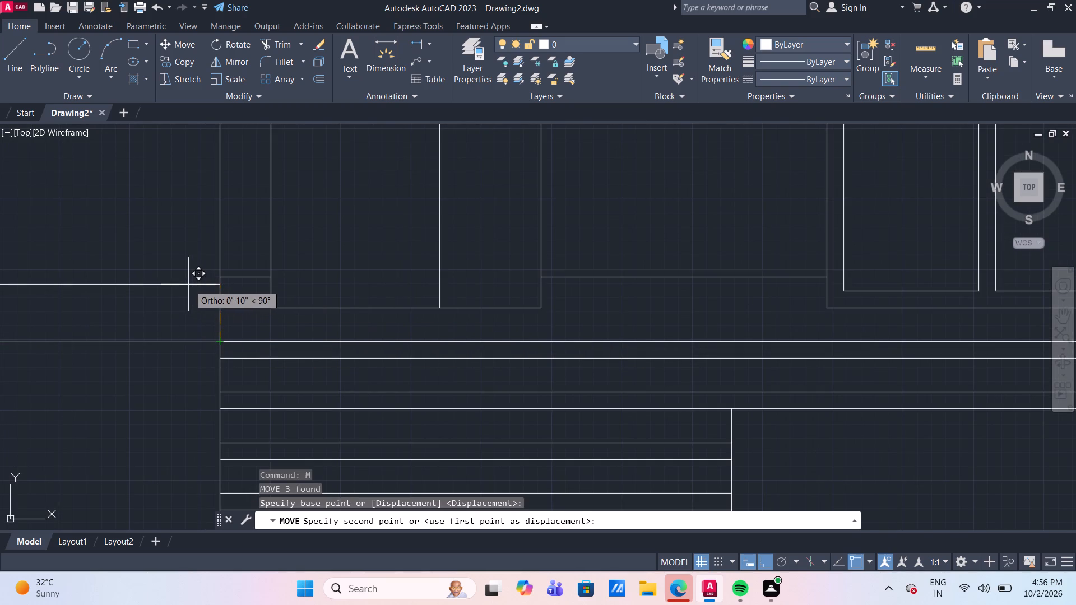
click(219, 276)
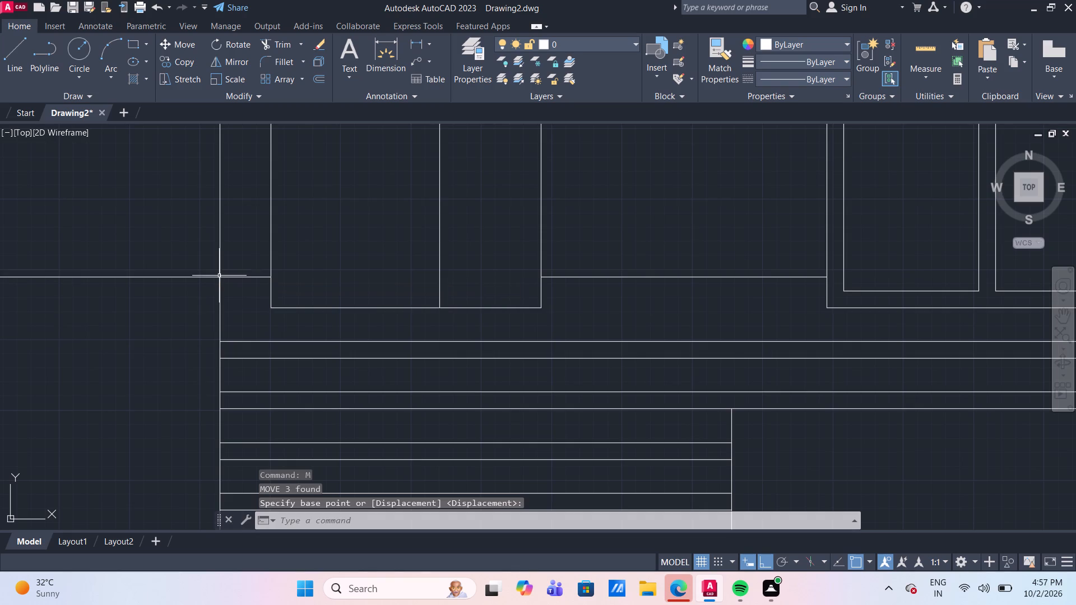
Set the colour of the wide tower section's horizontal joint lines and the short vertical joint at its top to index colour 251.
scroll(246, 297, down, 3)
scroll(229, 346, down, 2)
middle_drag(222, 348, 227, 348)
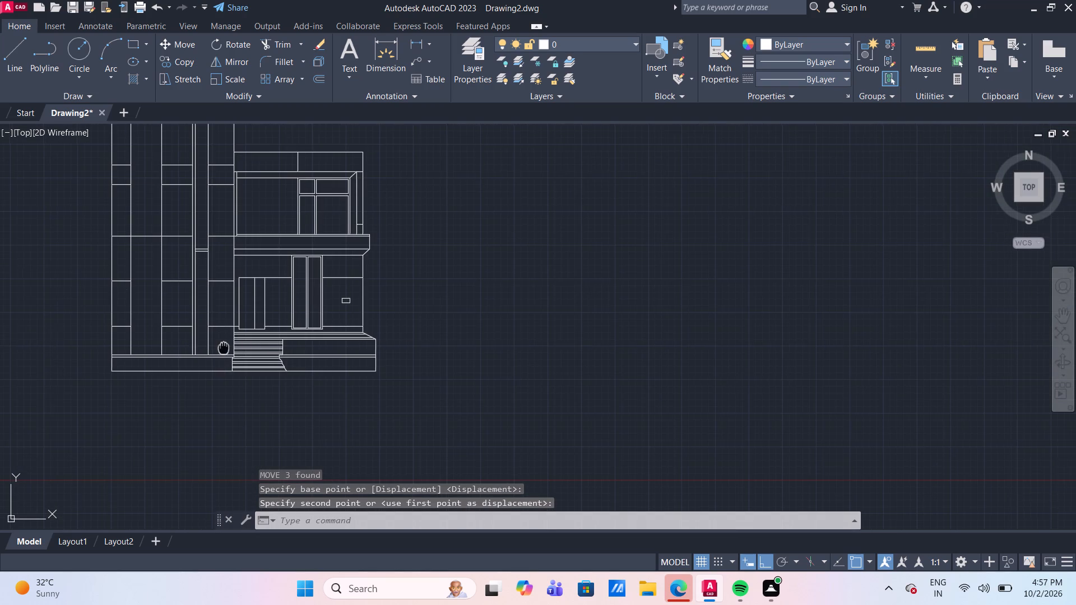
middle_drag(227, 348, 265, 389)
middle_drag(182, 229, 202, 236)
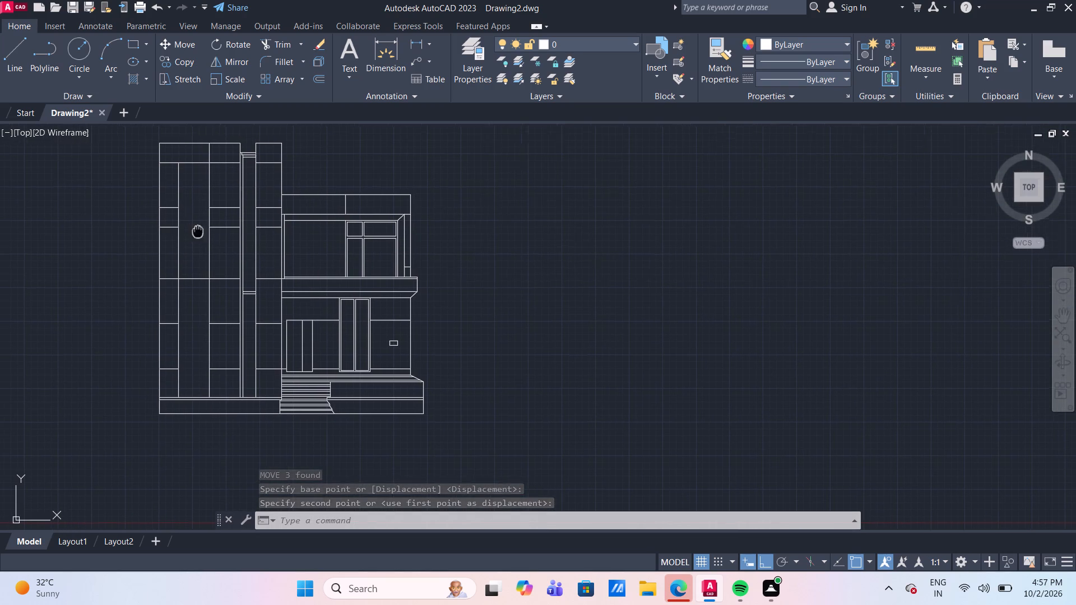
middle_drag(202, 236, 208, 263)
scroll(189, 300, up, 1)
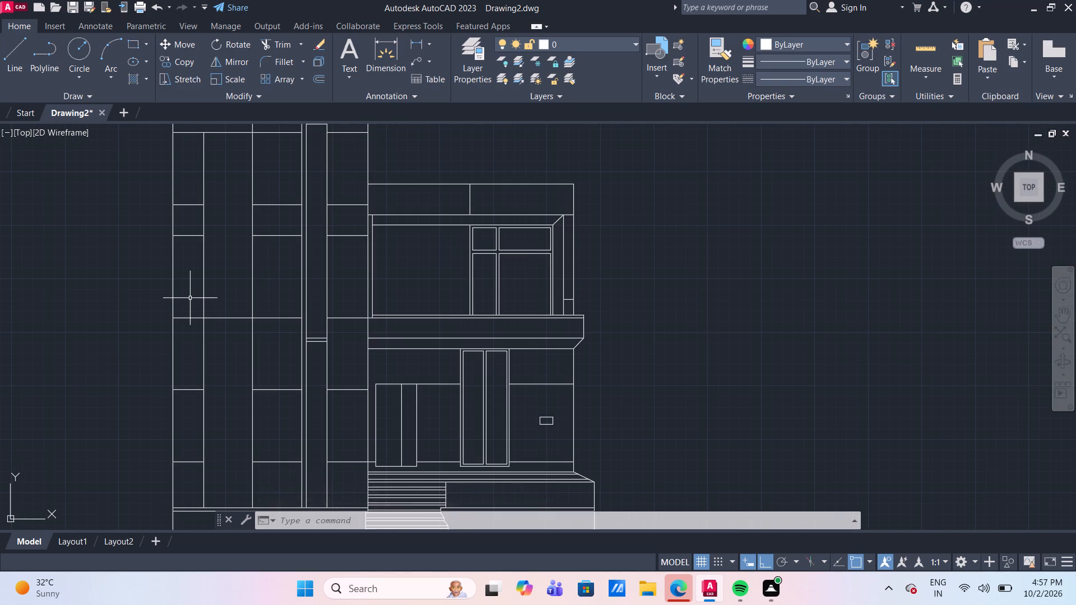
click(266, 460)
drag(289, 389, 291, 383)
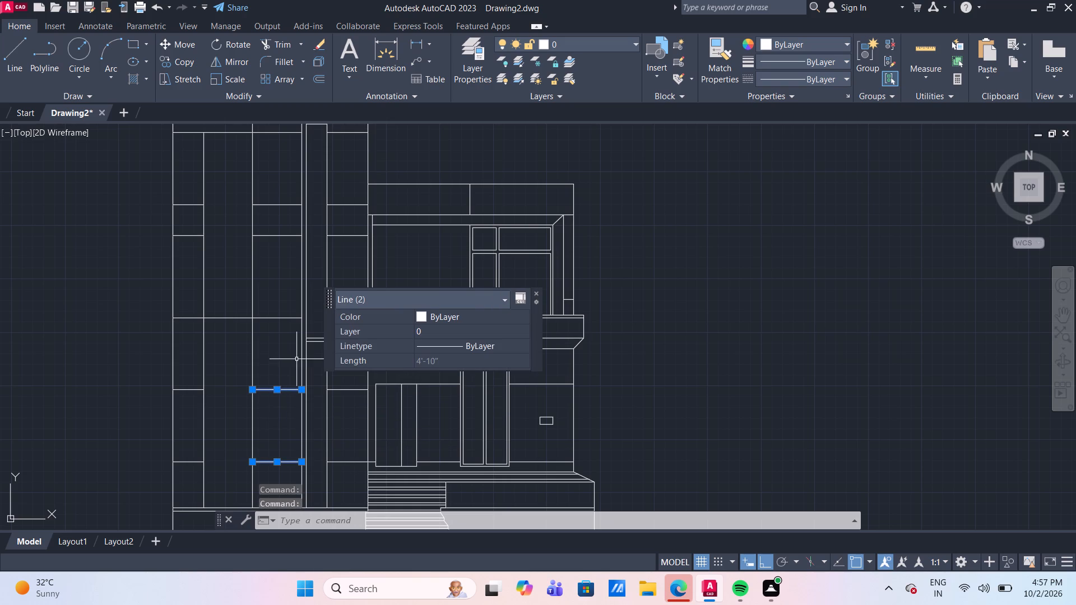
click(243, 318)
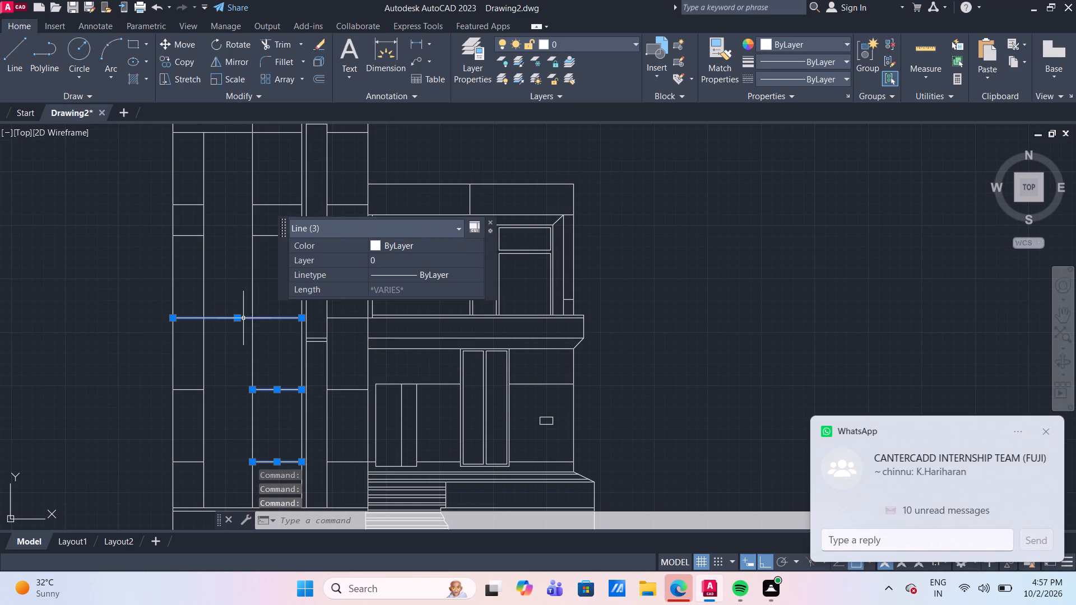
click(266, 236)
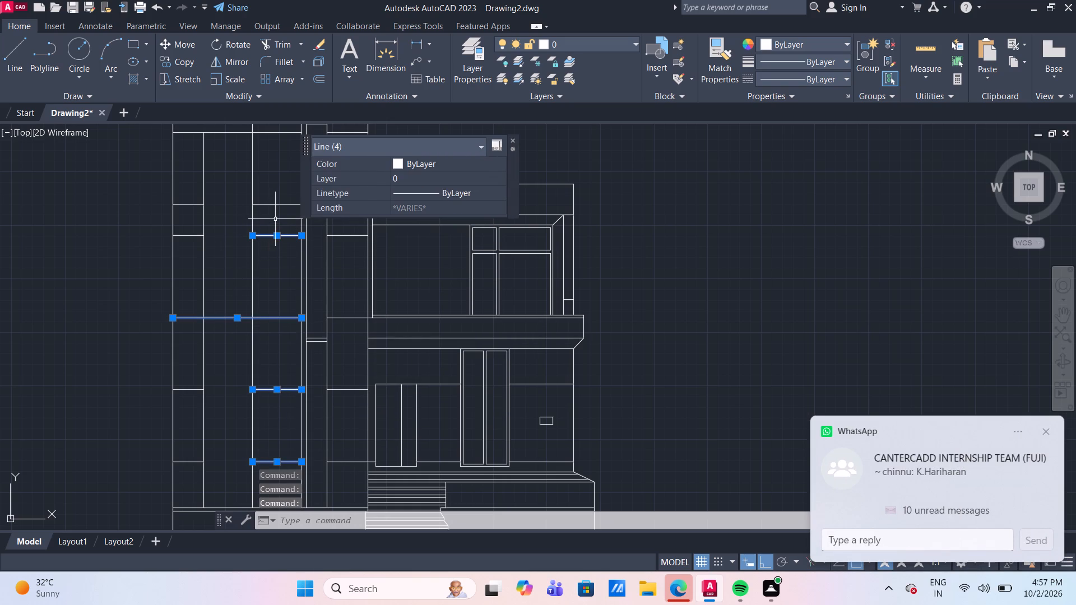
click(265, 206)
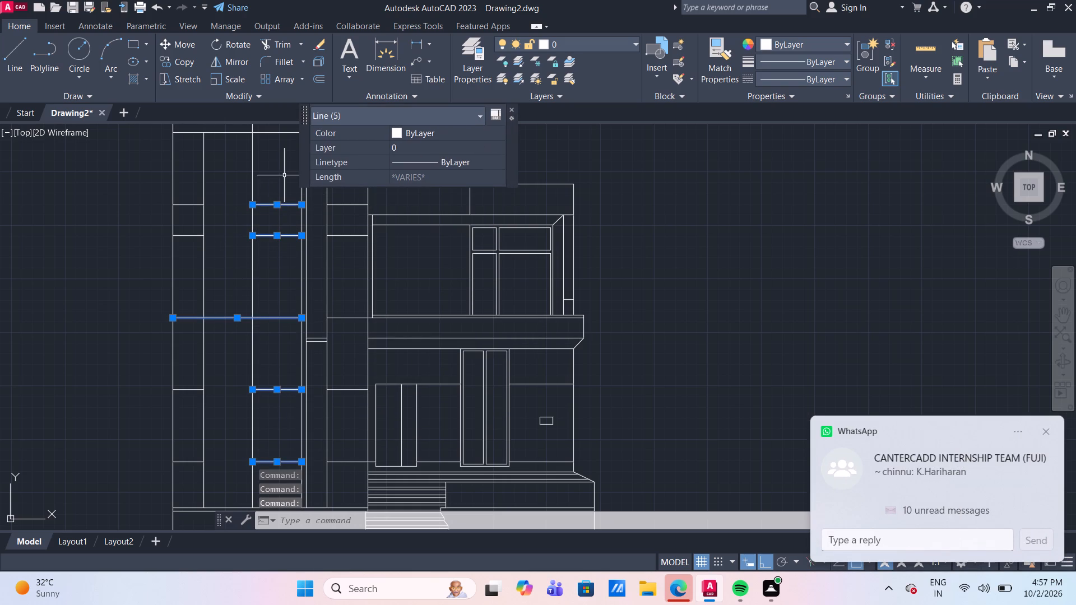
middle_drag(275, 204, 286, 282)
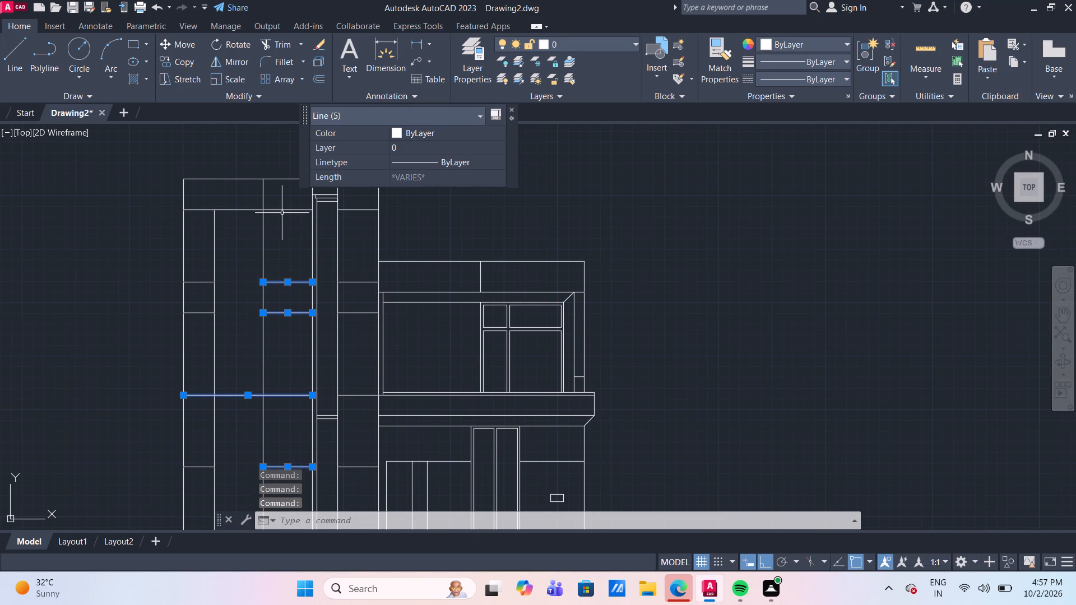
click(282, 211)
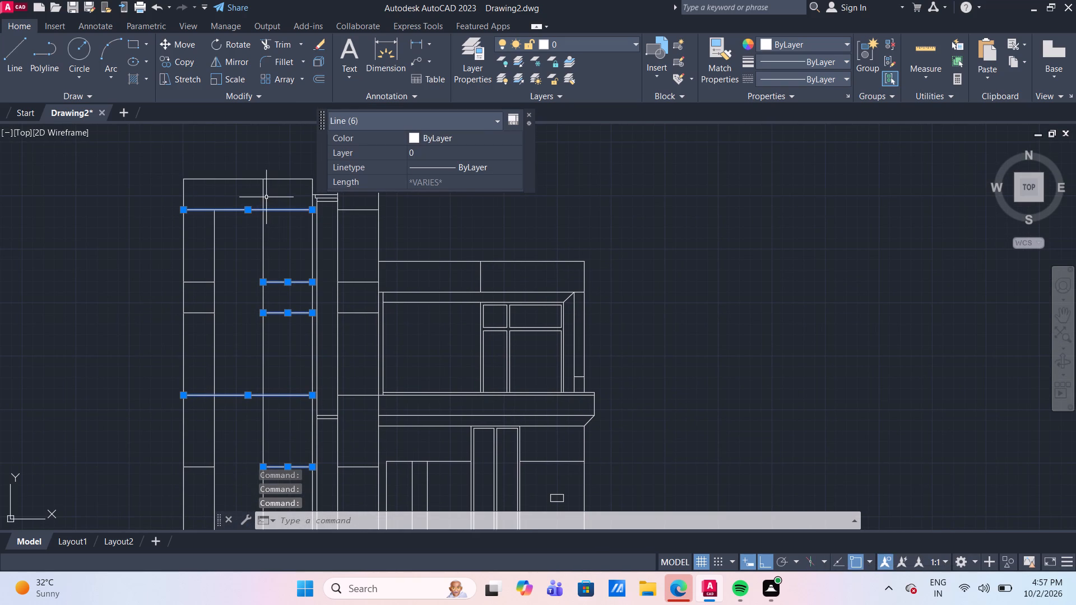
click(264, 196)
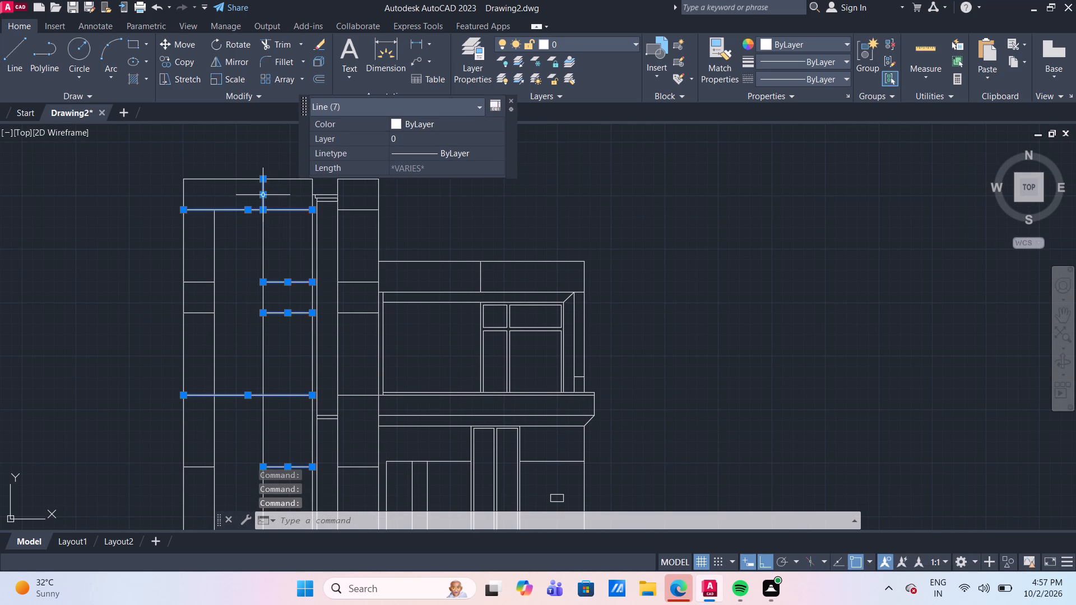
click(197, 284)
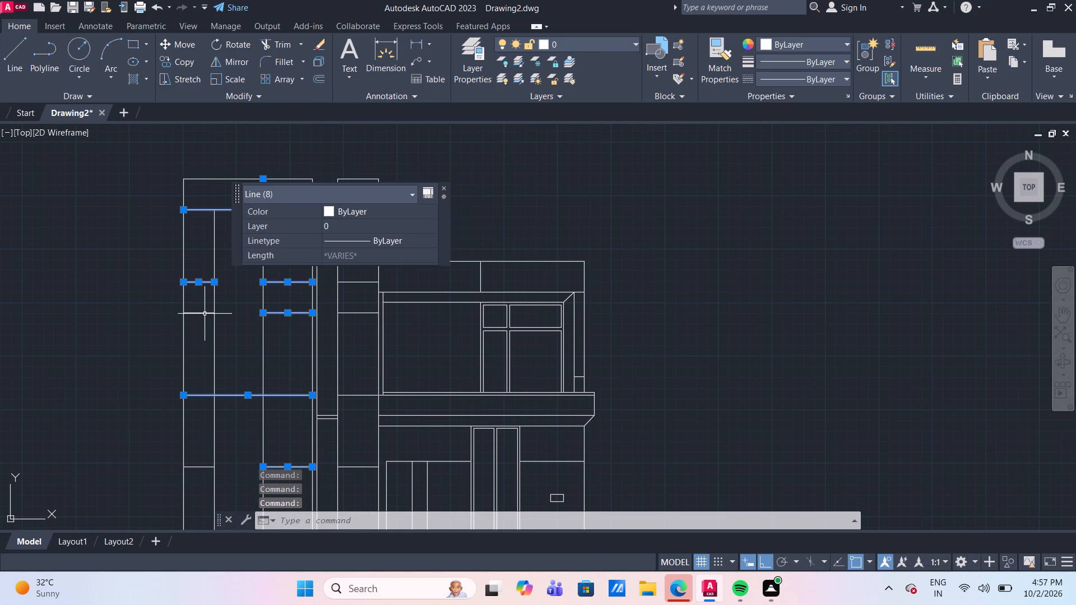
click(205, 314)
middle_drag(216, 425, 224, 320)
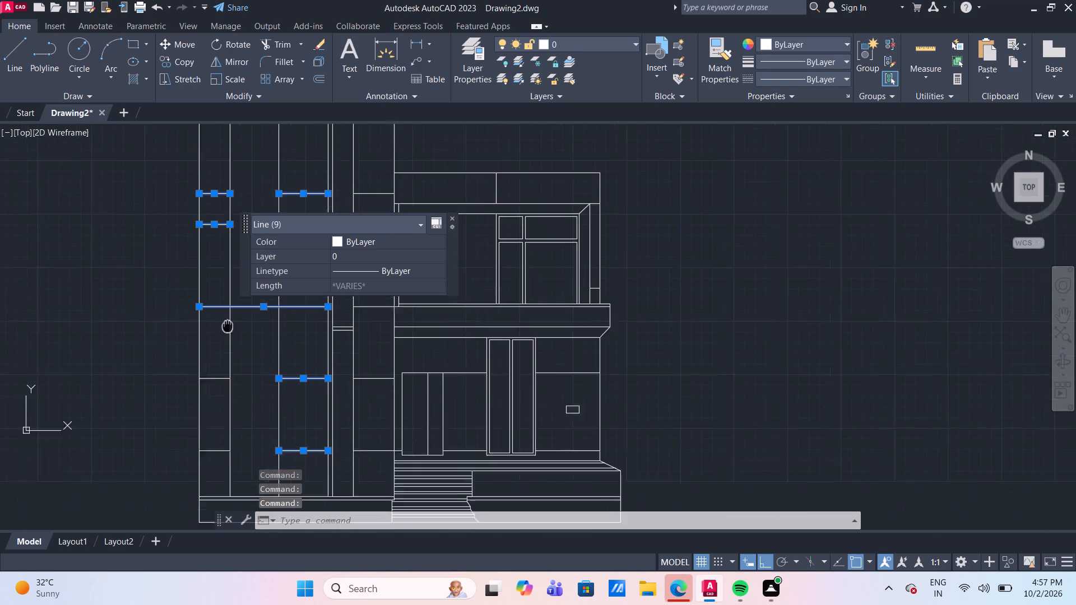
middle_drag(224, 320, 211, 291)
click(193, 334)
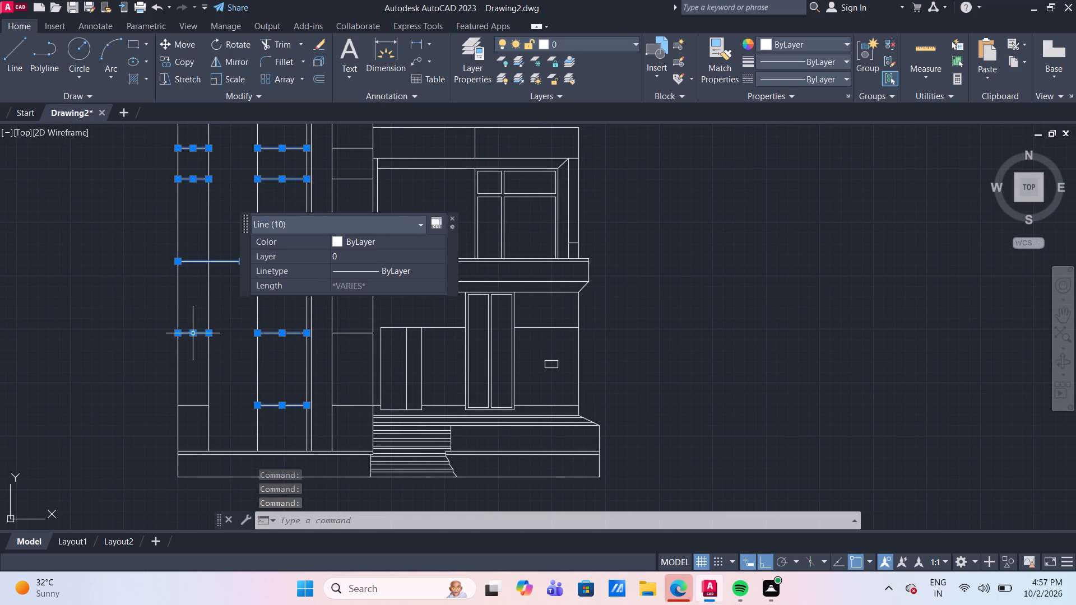
click(198, 406)
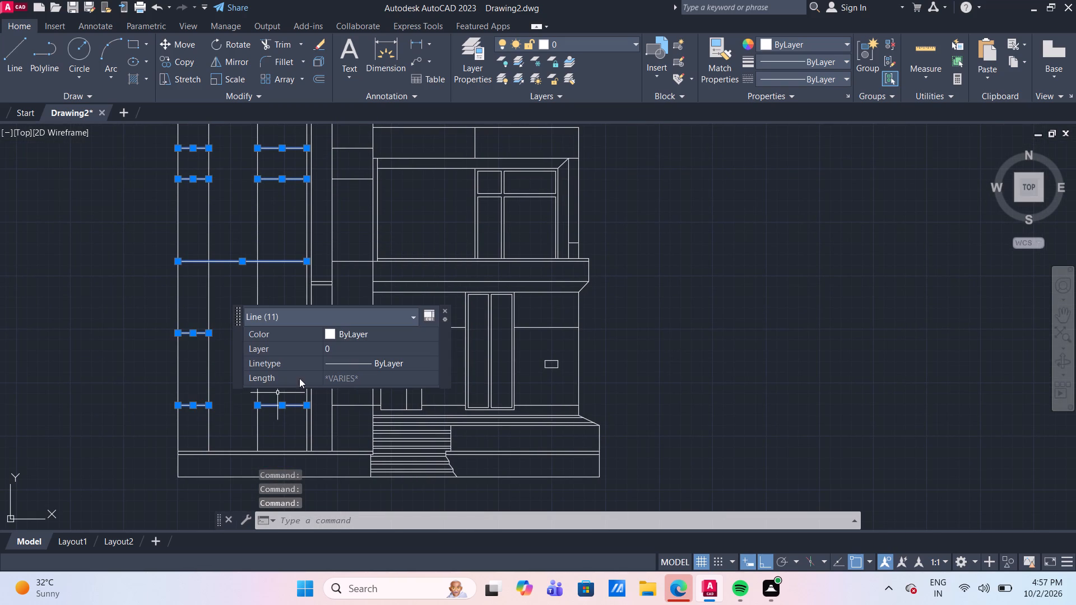
click(370, 330)
click(370, 329)
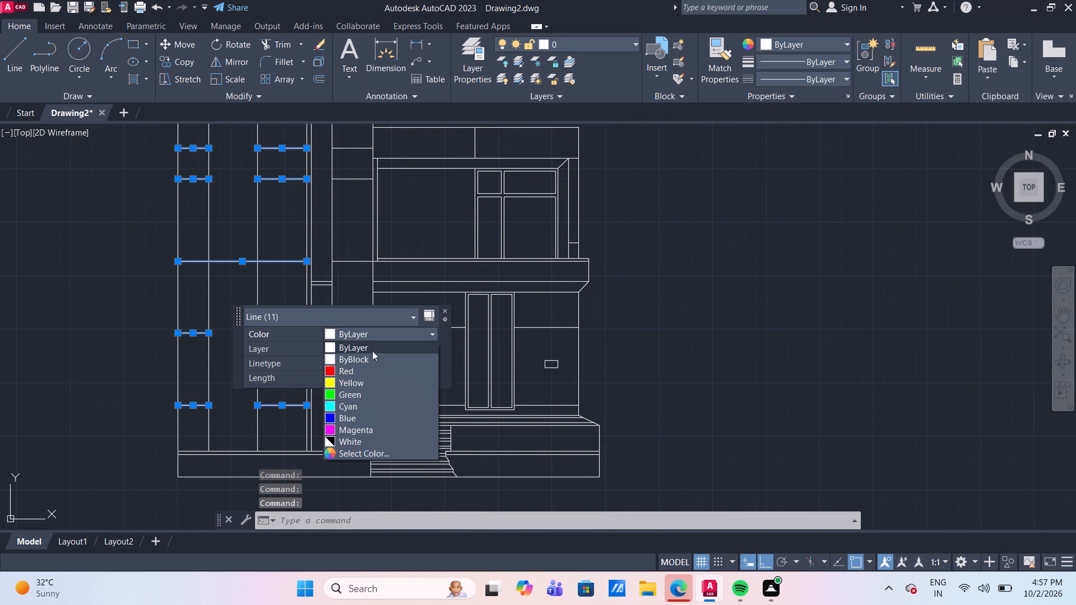
scroll(367, 368, down, 6)
click(392, 457)
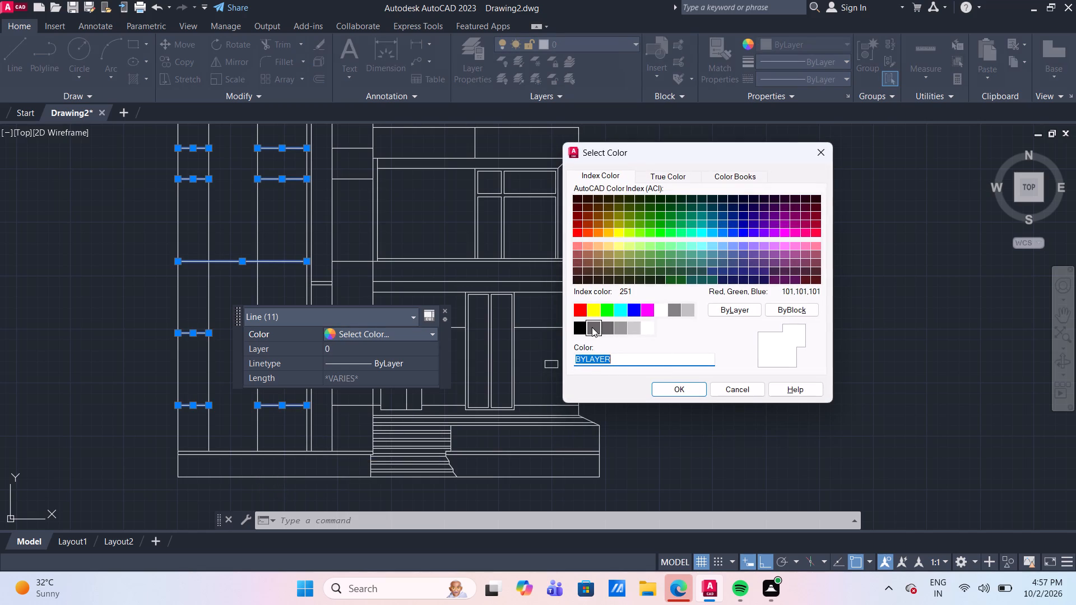
click(592, 327)
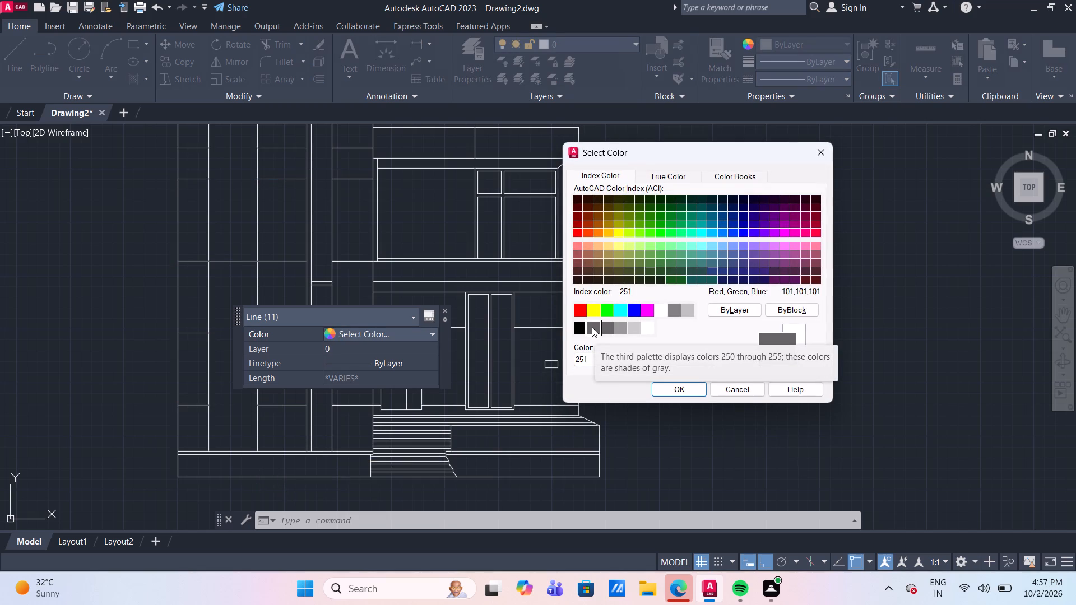
click(657, 393)
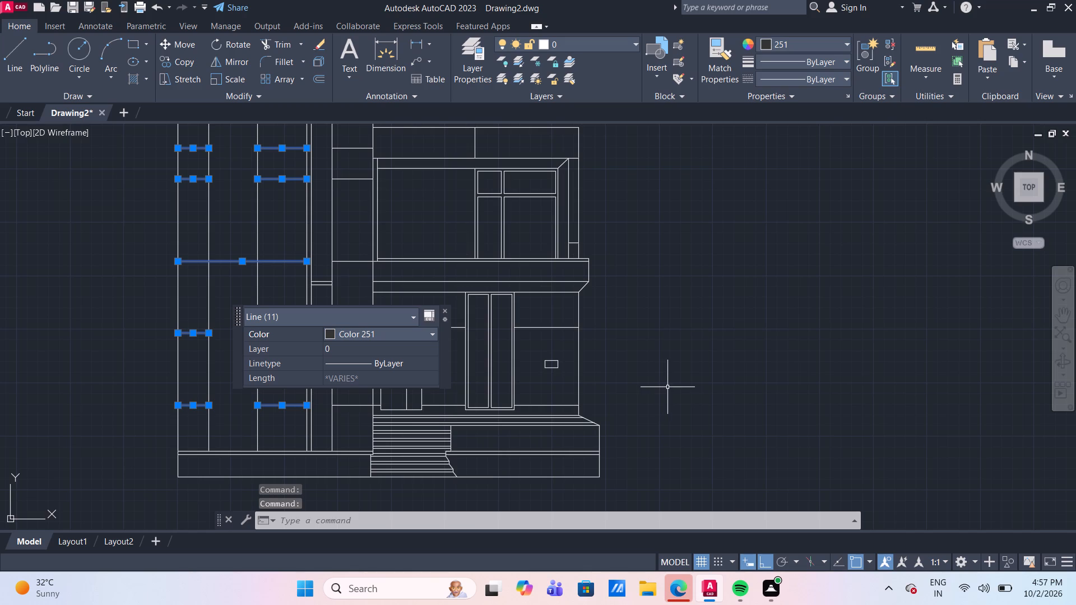
key(Escape)
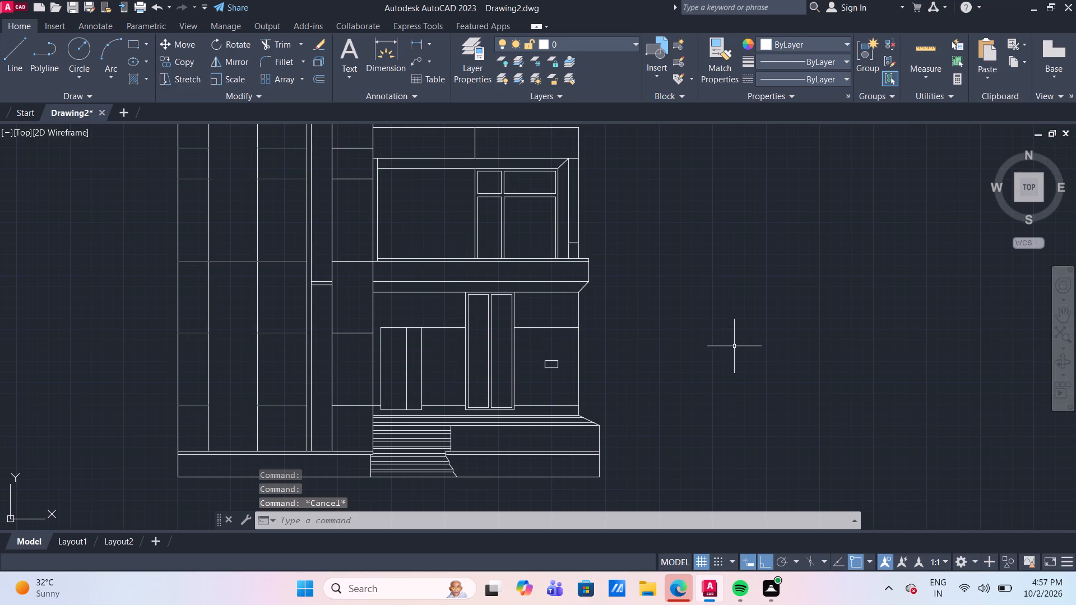
Set the colour of the narrow tower section's five short joints, the upper-floor wall joints and the ground-floor wall's horizontal joints to index colour 251.
middle_drag(739, 343, 680, 362)
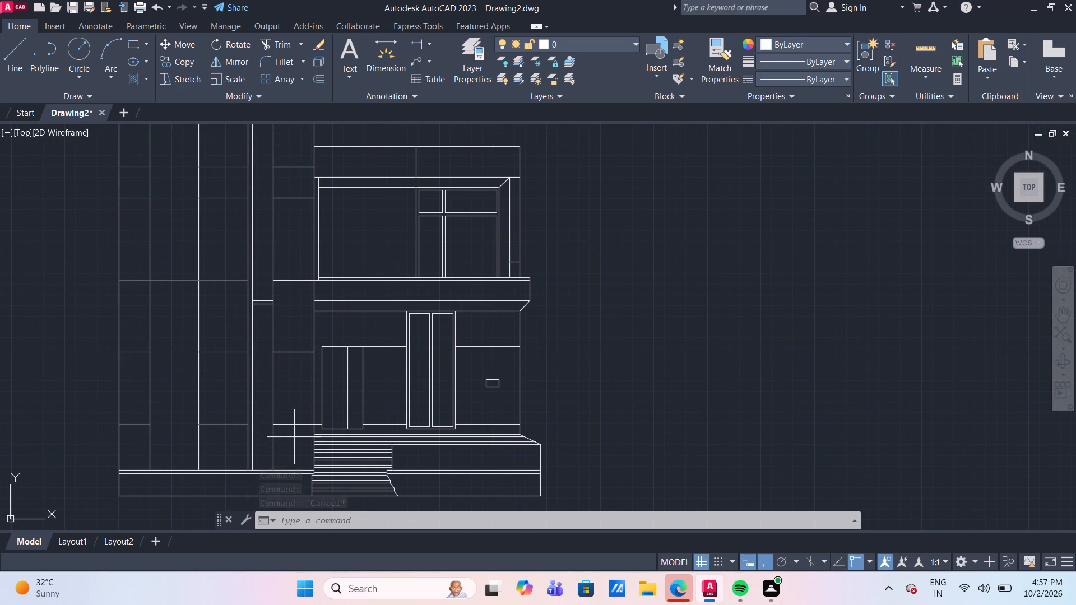
click(294, 437)
click(278, 331)
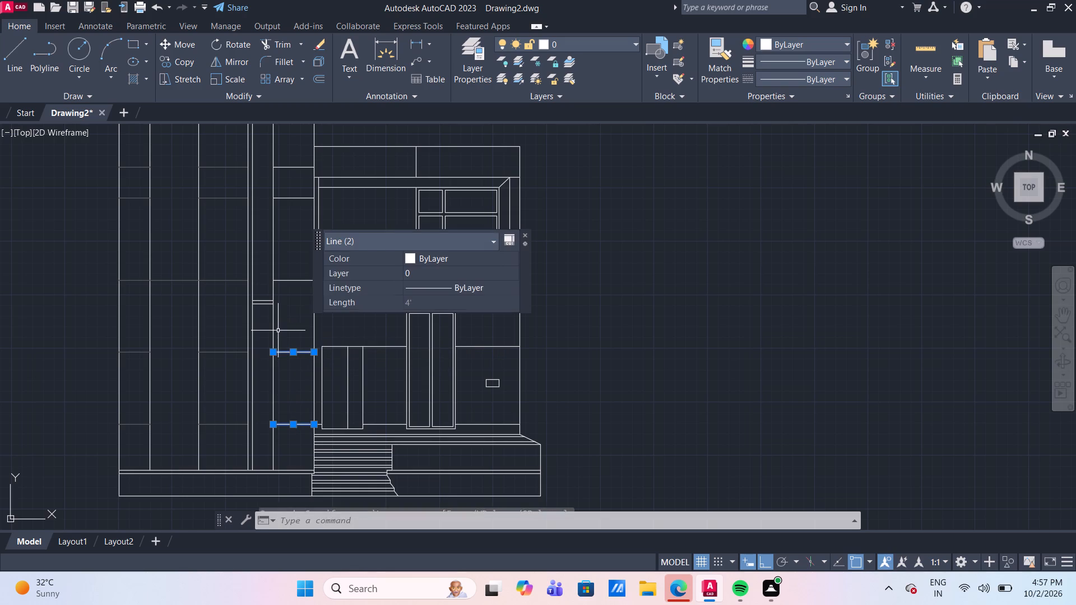
middle_drag(286, 226, 180, 343)
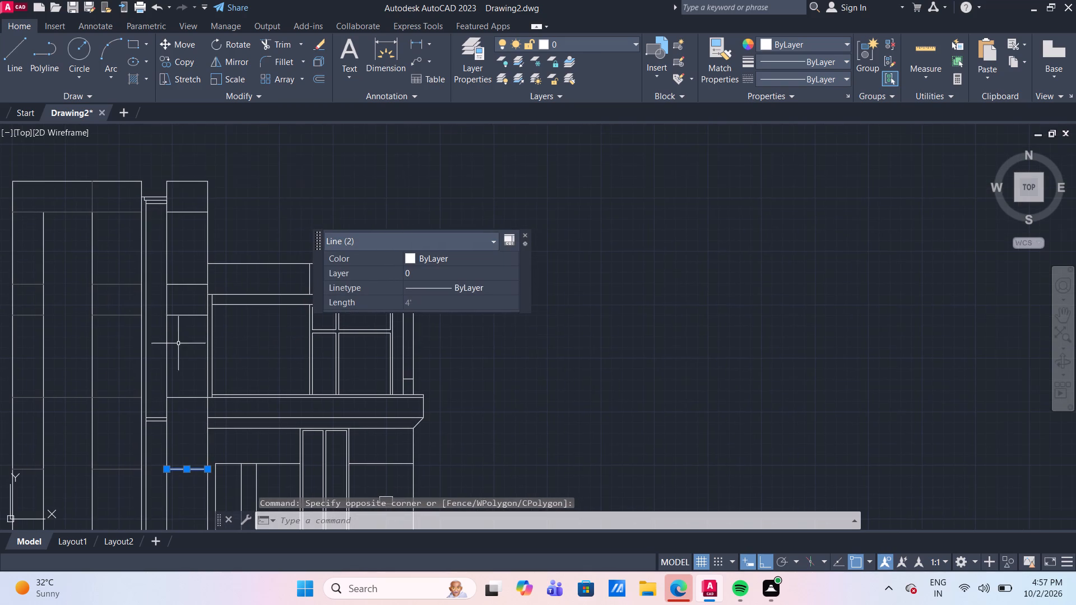
drag(191, 323, 193, 305)
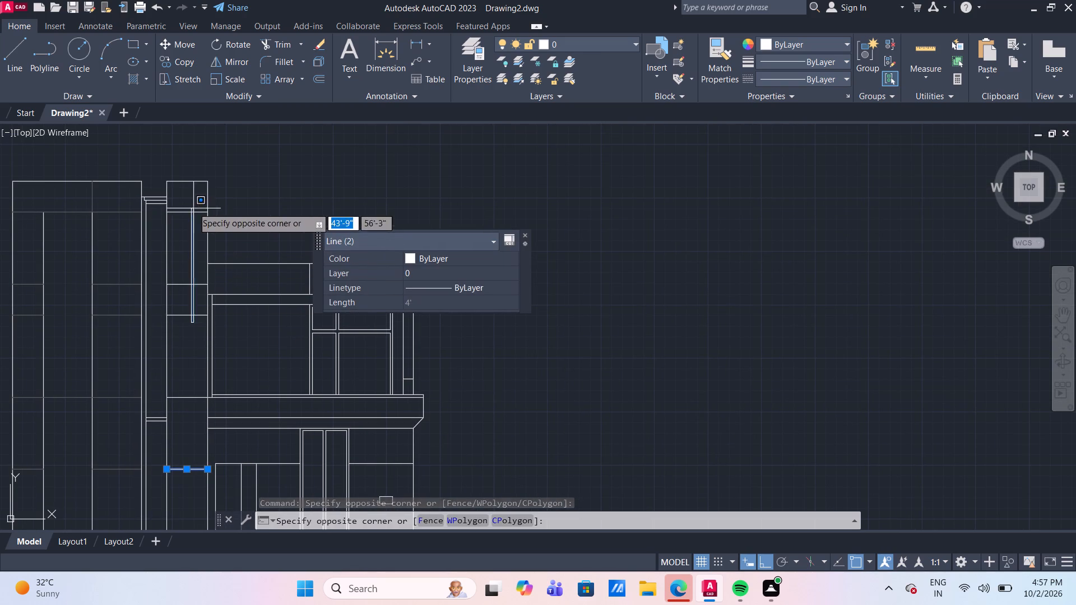
click(184, 202)
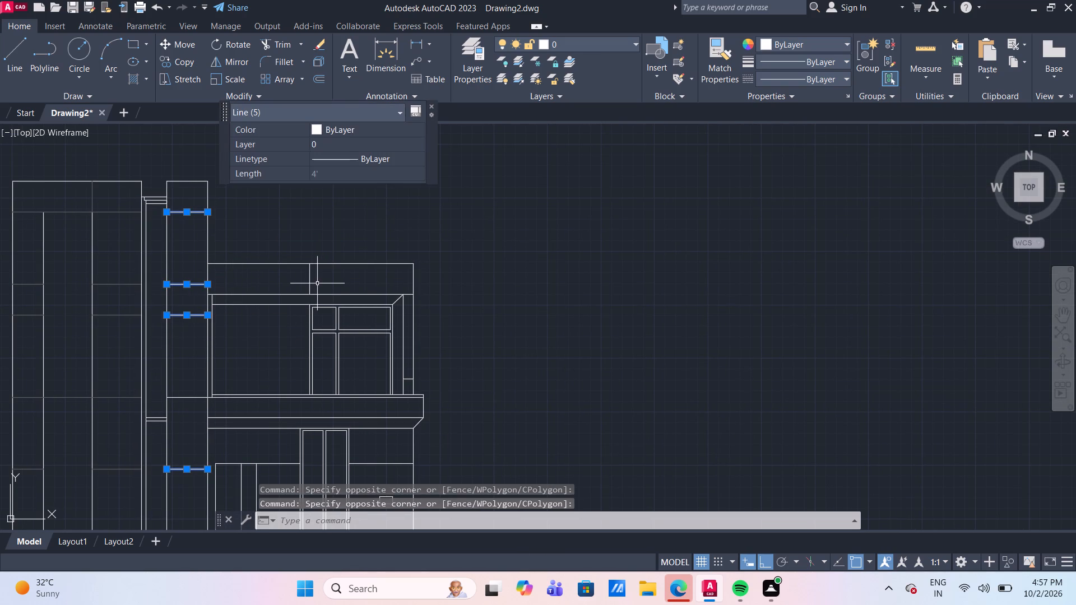
click(310, 283)
scroll(394, 292, up, 2)
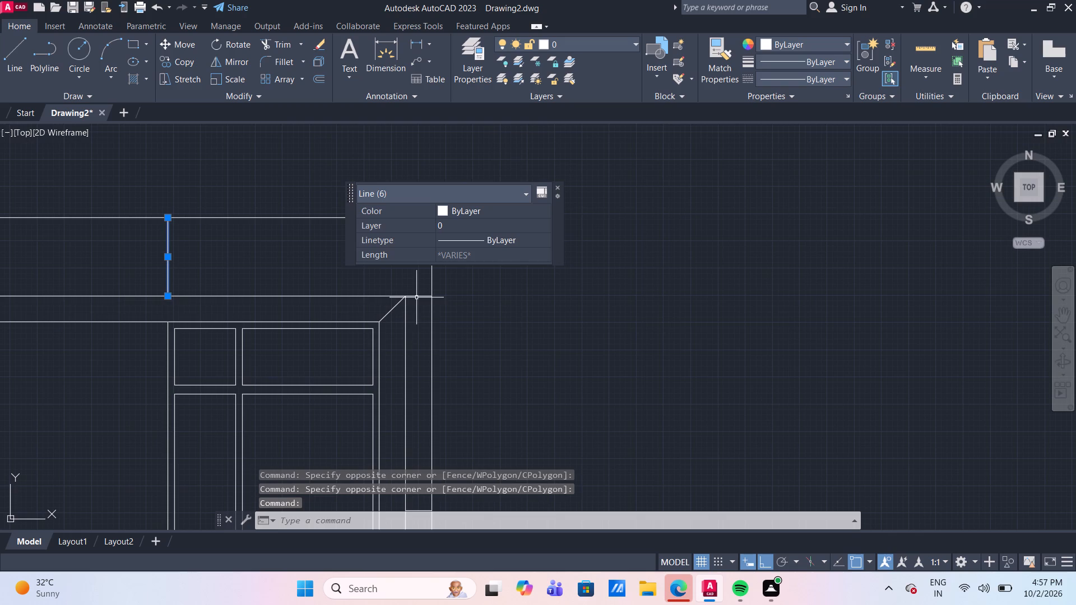
click(418, 297)
scroll(417, 298, down, 3)
scroll(428, 418, up, 2)
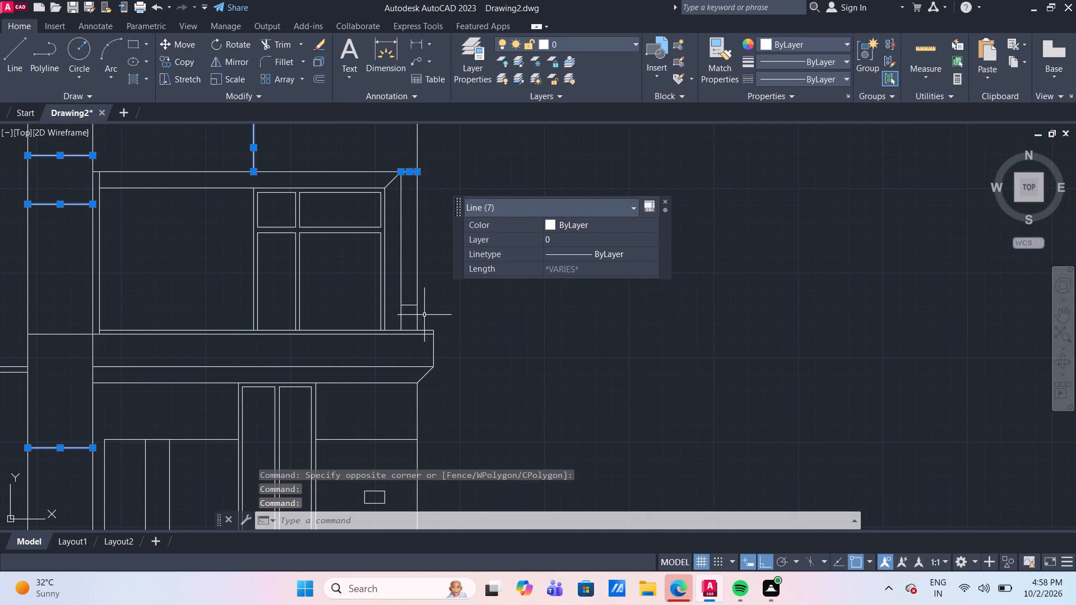
click(414, 305)
scroll(414, 305, down, 2)
scroll(407, 352, up, 2)
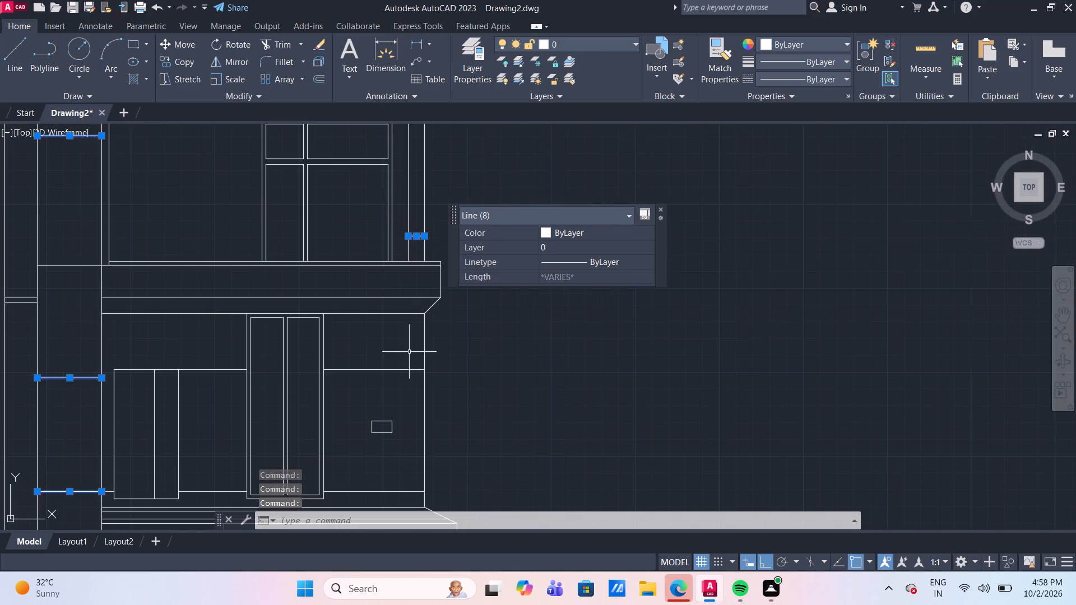
click(403, 370)
scroll(403, 370, down, 1)
scroll(248, 373, up, 3)
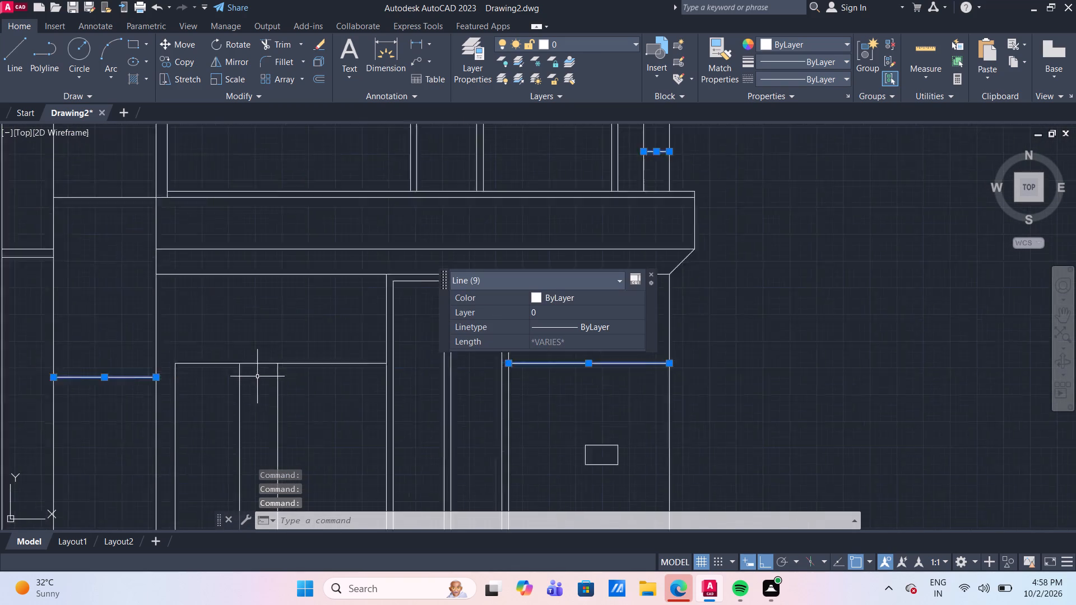
click(356, 356)
scroll(356, 356, down, 3)
scroll(374, 410, up, 2)
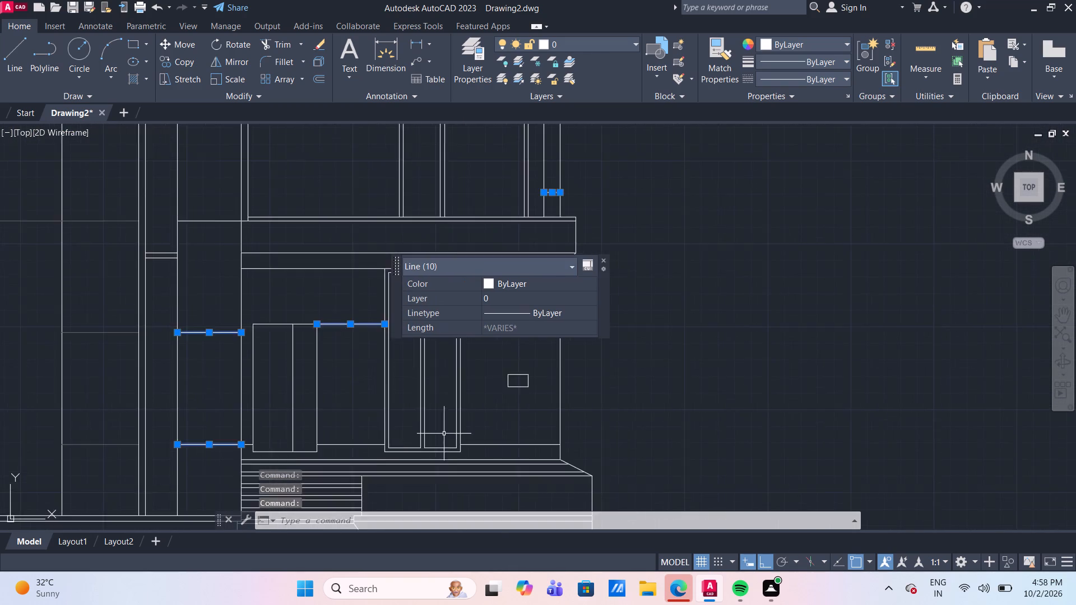
click(323, 449)
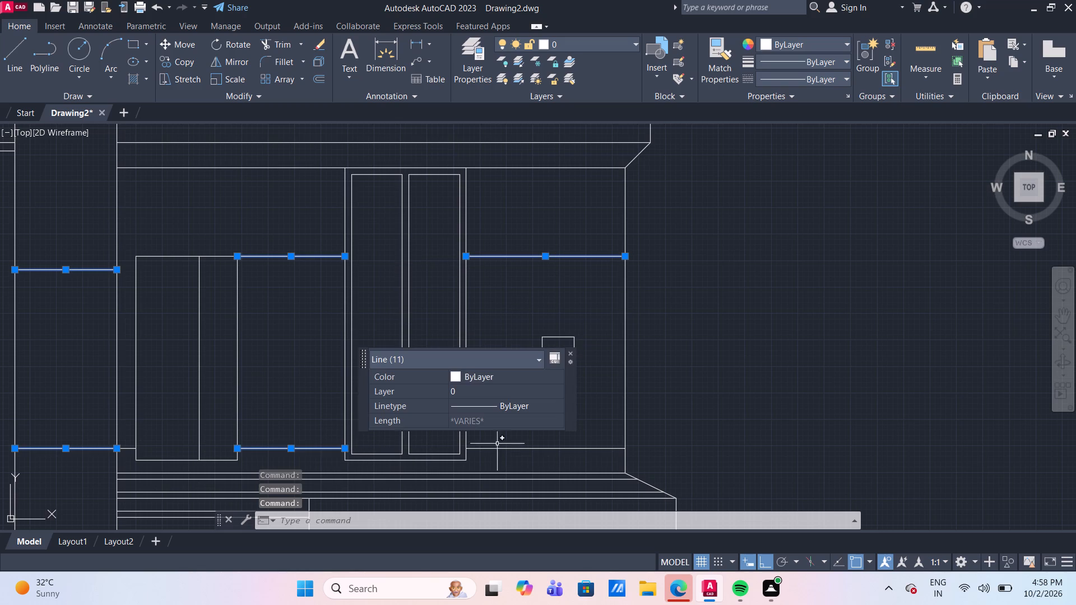
click(514, 448)
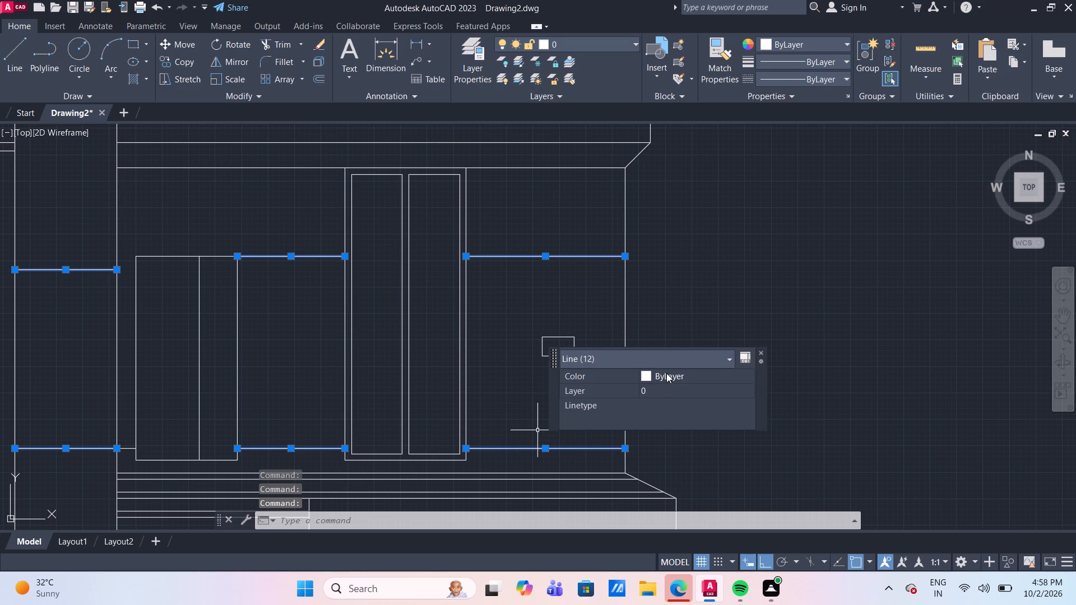
click(666, 373)
click(666, 373)
scroll(695, 403, down, 3)
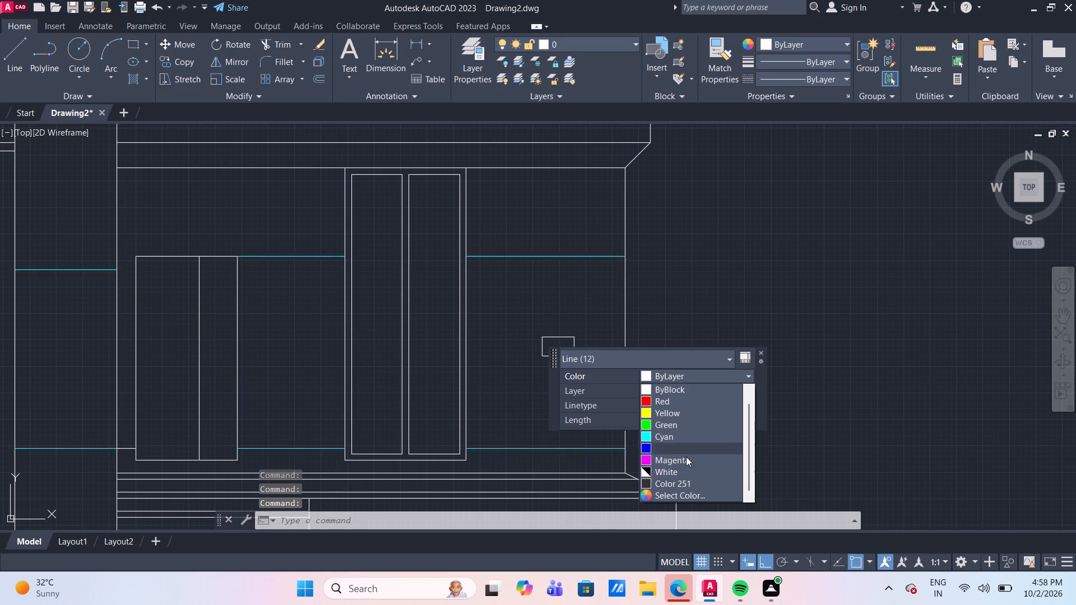
click(679, 482)
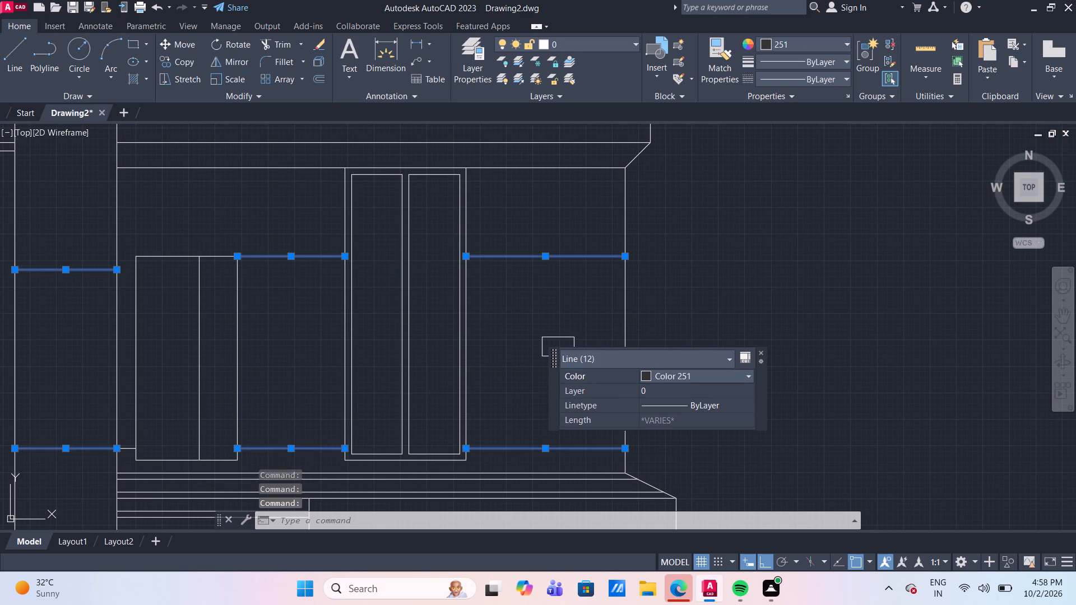
key(Escape)
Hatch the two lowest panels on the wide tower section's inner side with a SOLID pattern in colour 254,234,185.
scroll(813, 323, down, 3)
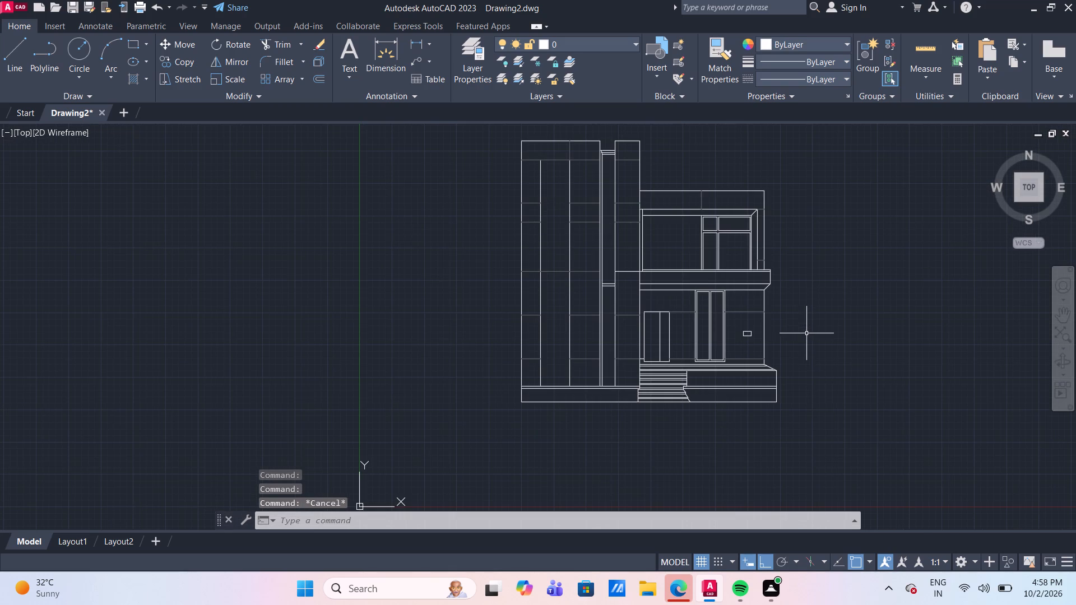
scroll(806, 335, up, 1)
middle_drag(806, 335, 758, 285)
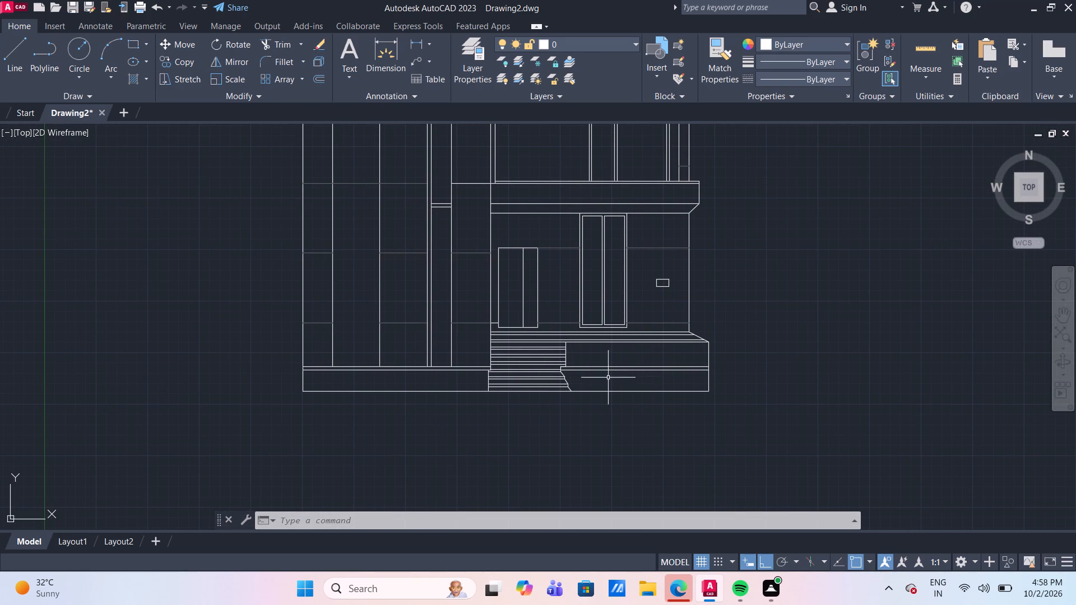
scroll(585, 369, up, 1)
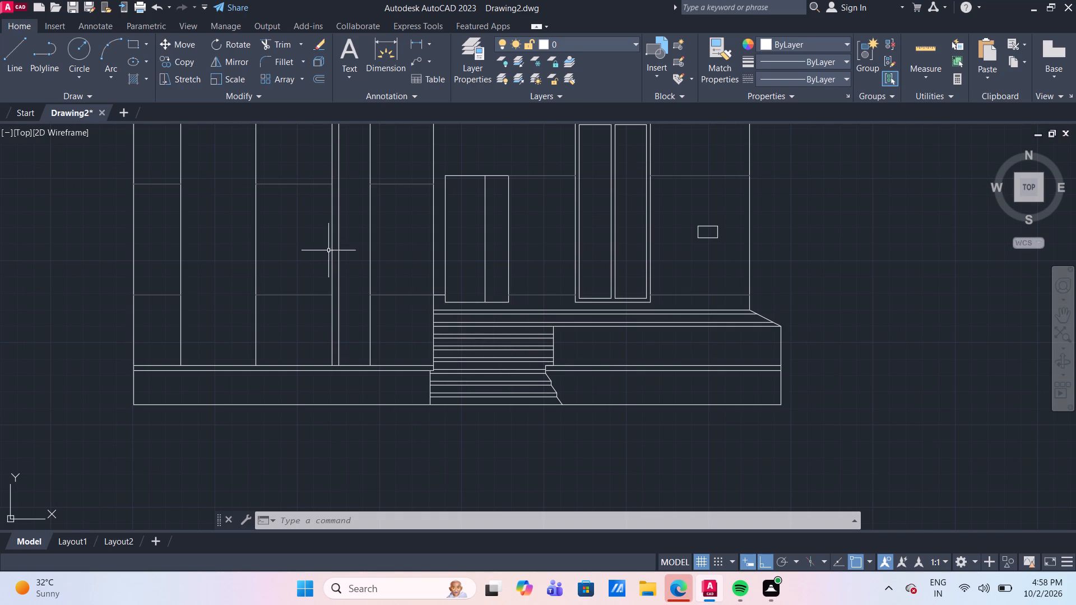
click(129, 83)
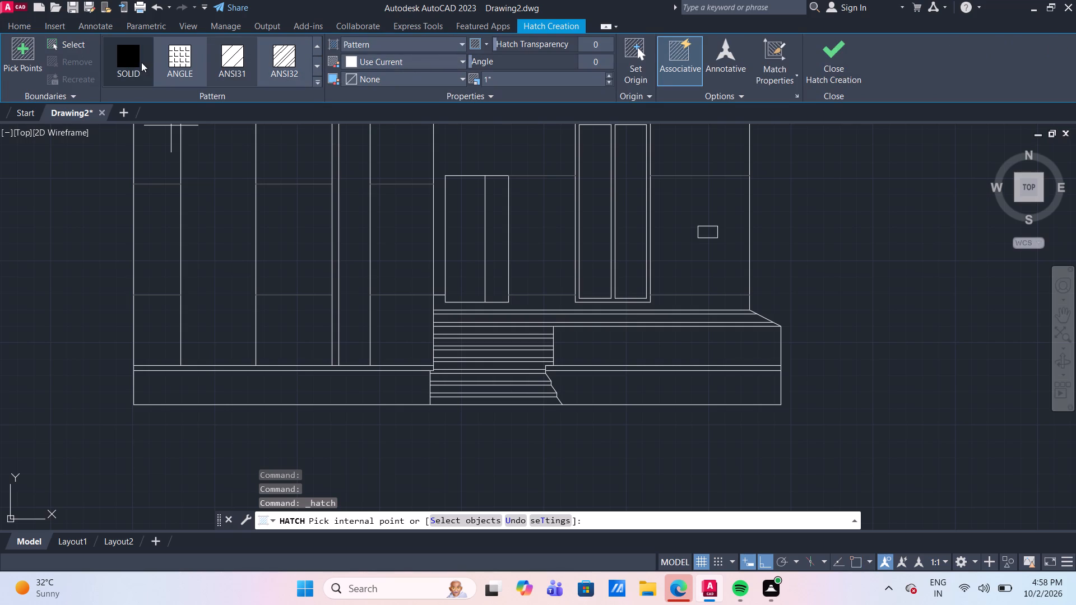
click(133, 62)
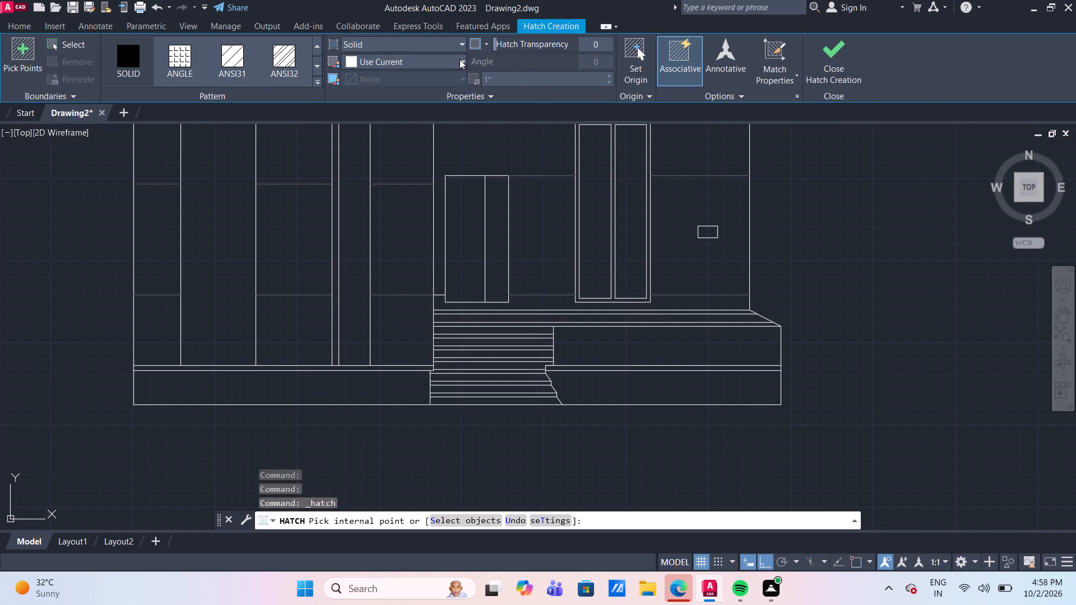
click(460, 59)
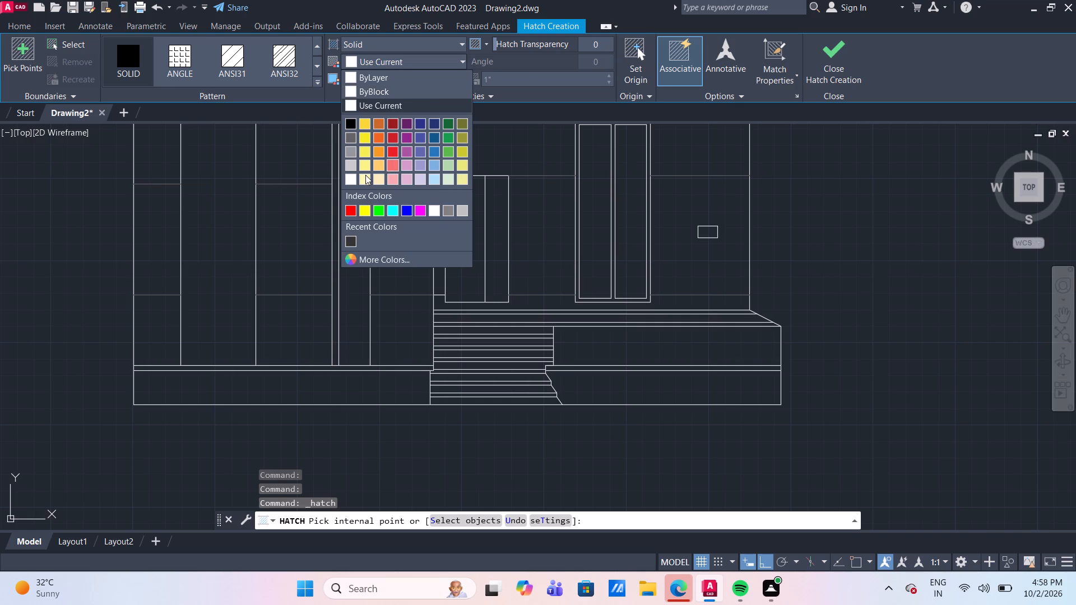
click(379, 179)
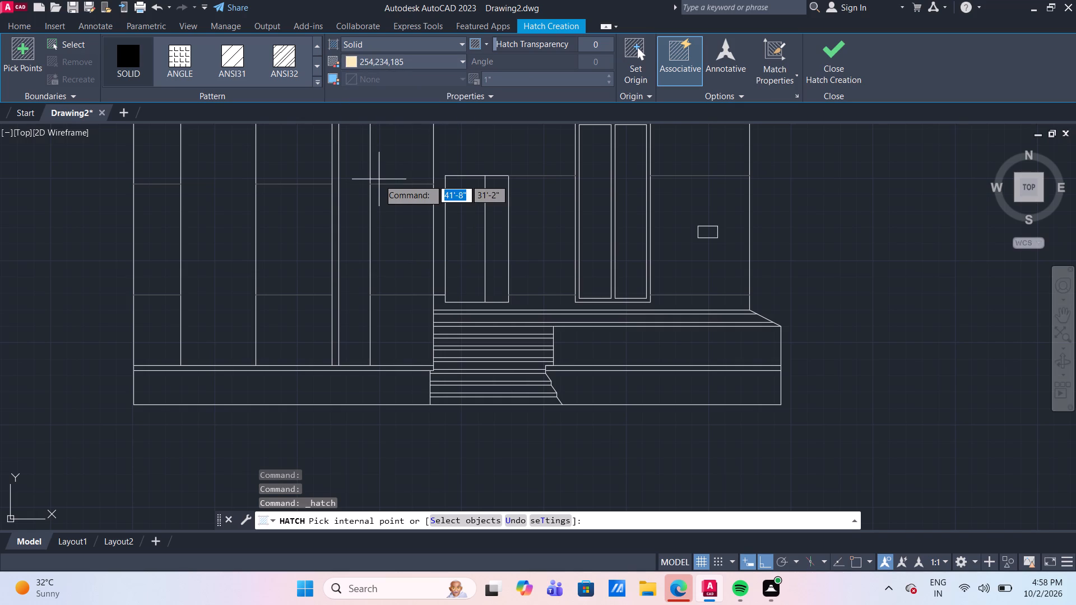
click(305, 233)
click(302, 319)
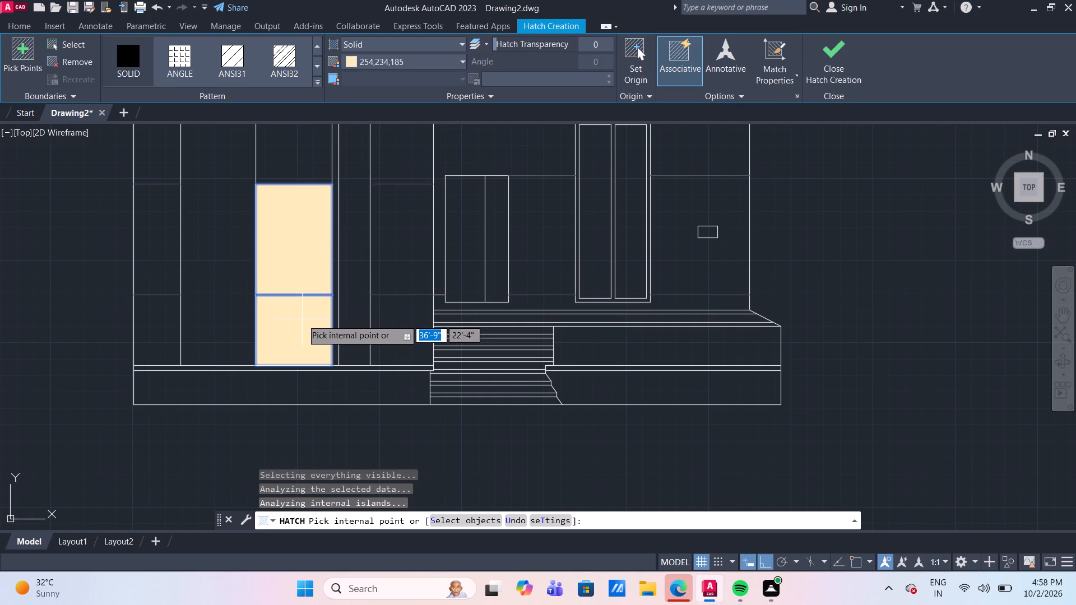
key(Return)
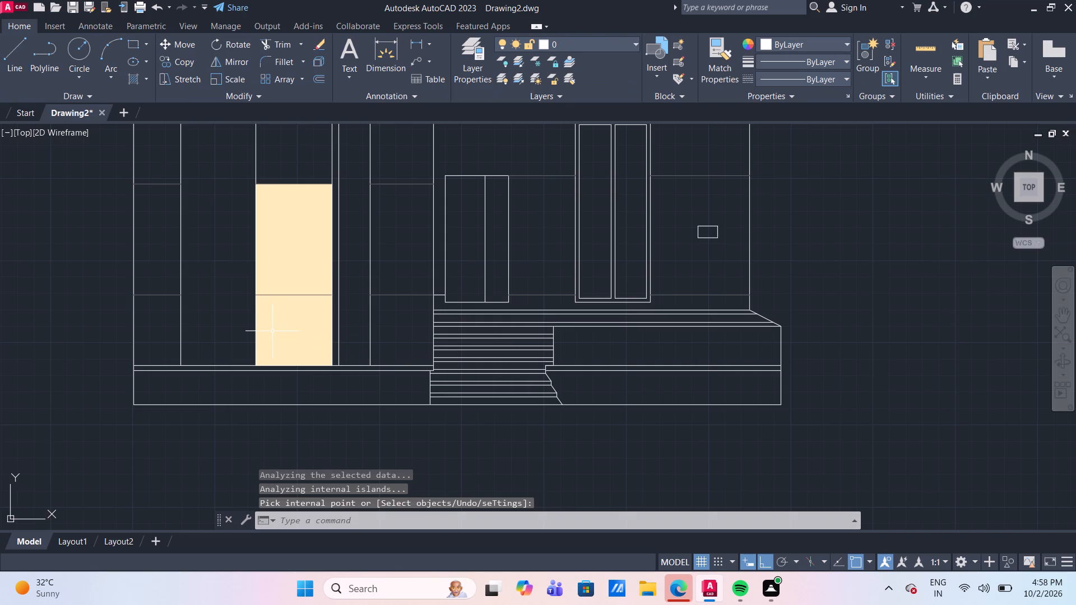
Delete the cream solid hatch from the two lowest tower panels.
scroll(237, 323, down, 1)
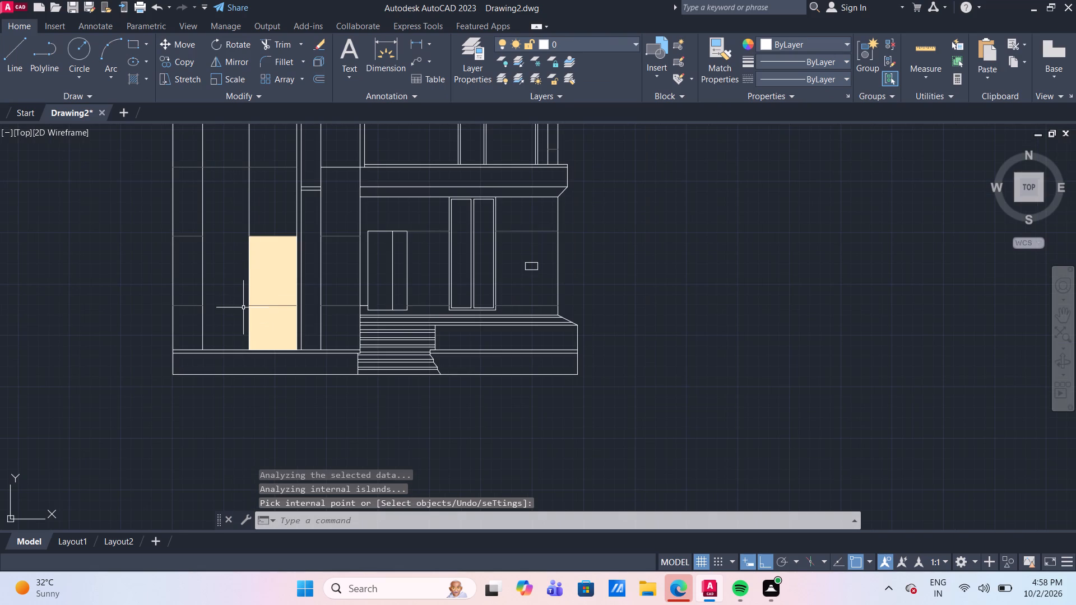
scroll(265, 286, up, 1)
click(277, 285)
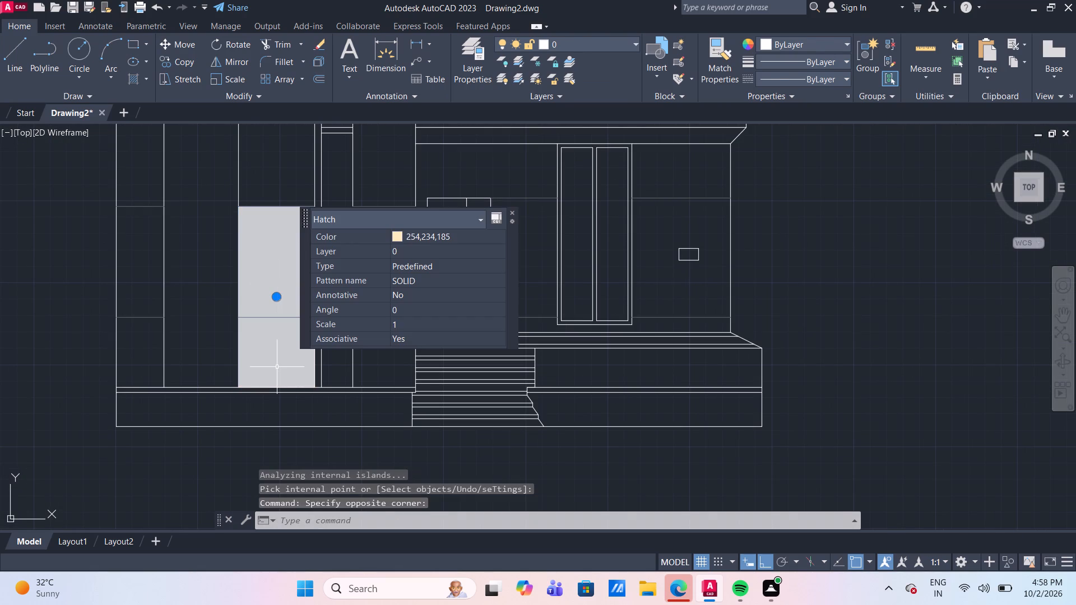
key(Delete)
Start a new SOLID hatch and set its true colour to 209,204,163.
click(136, 79)
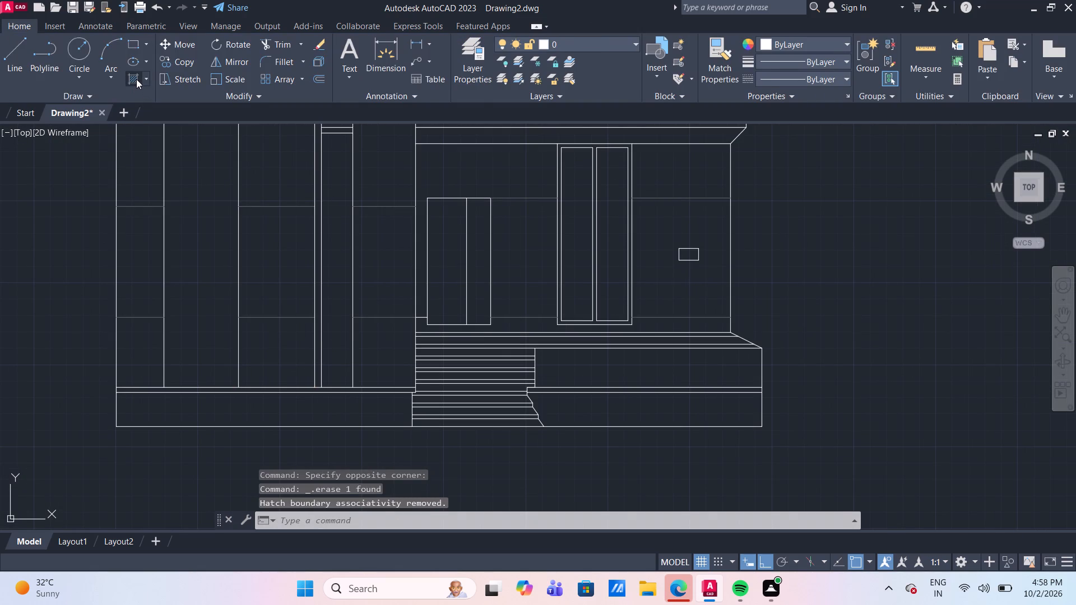
click(446, 67)
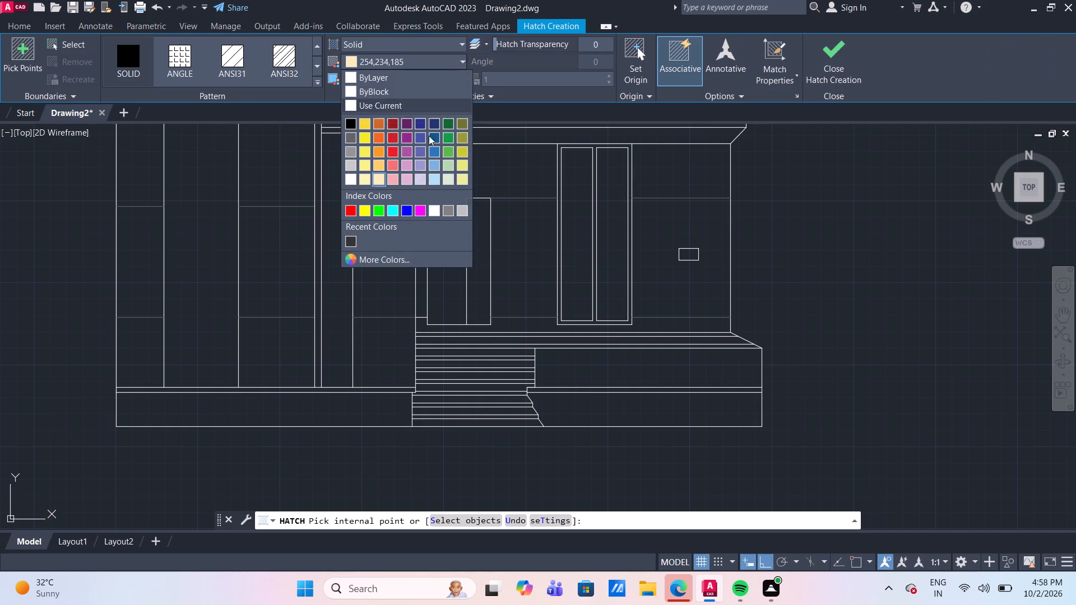
click(377, 259)
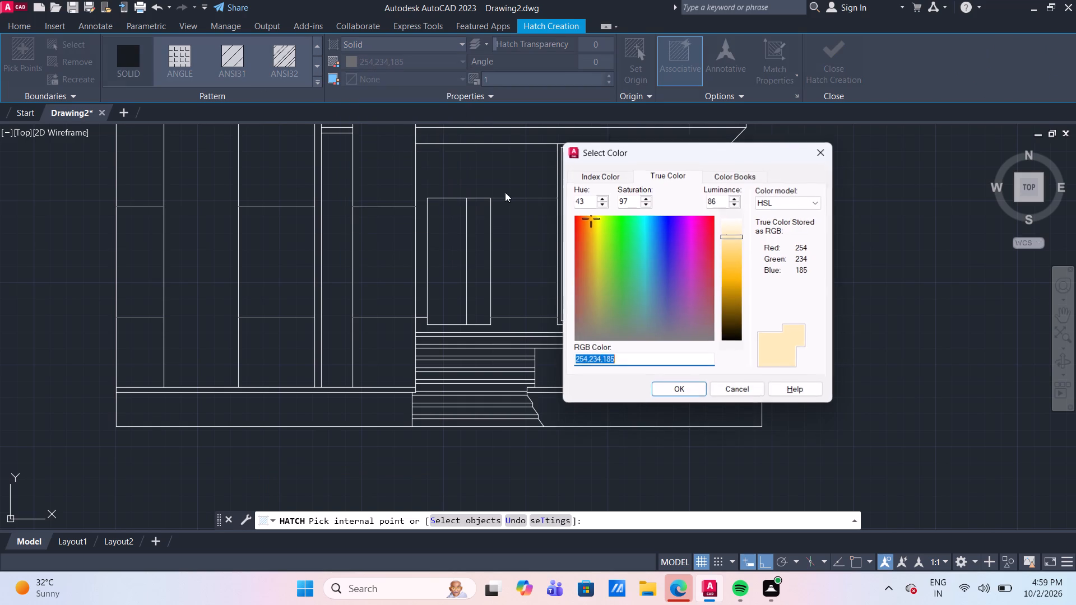
click(674, 171)
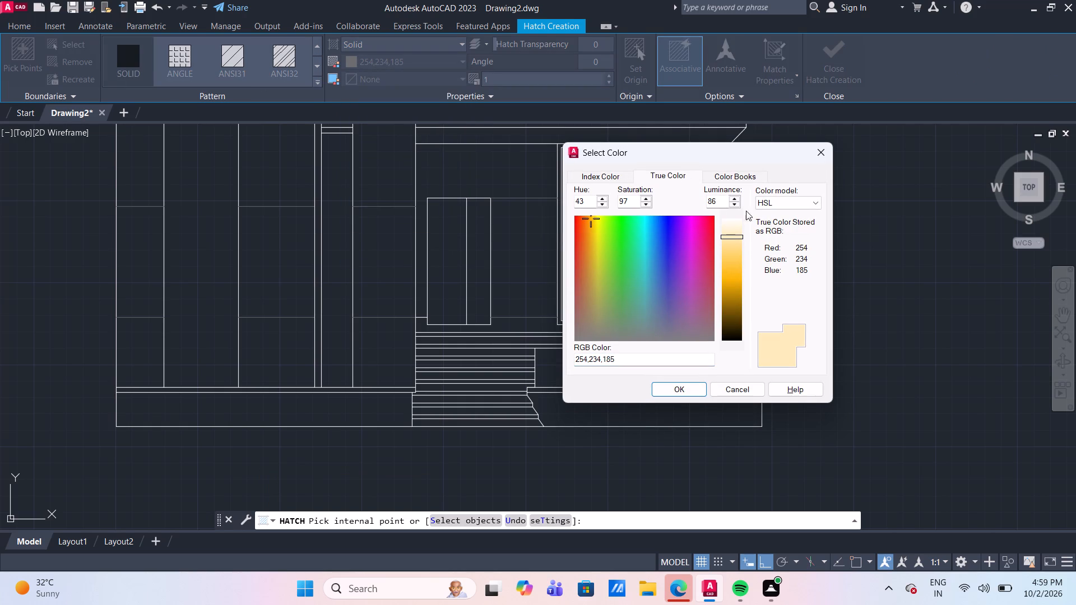
scroll(734, 232, up, 2)
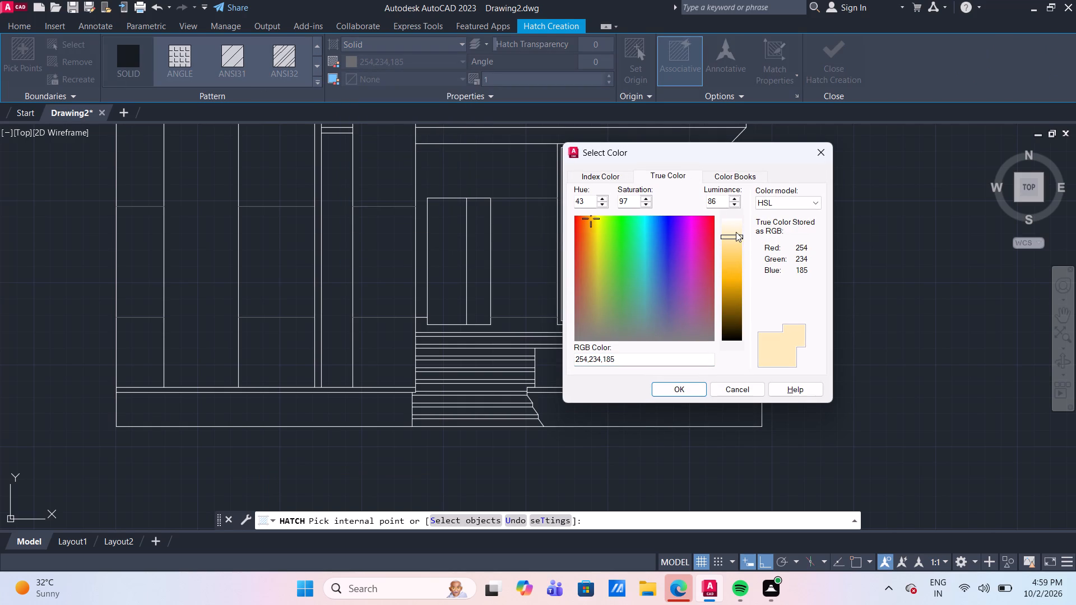
click(730, 232)
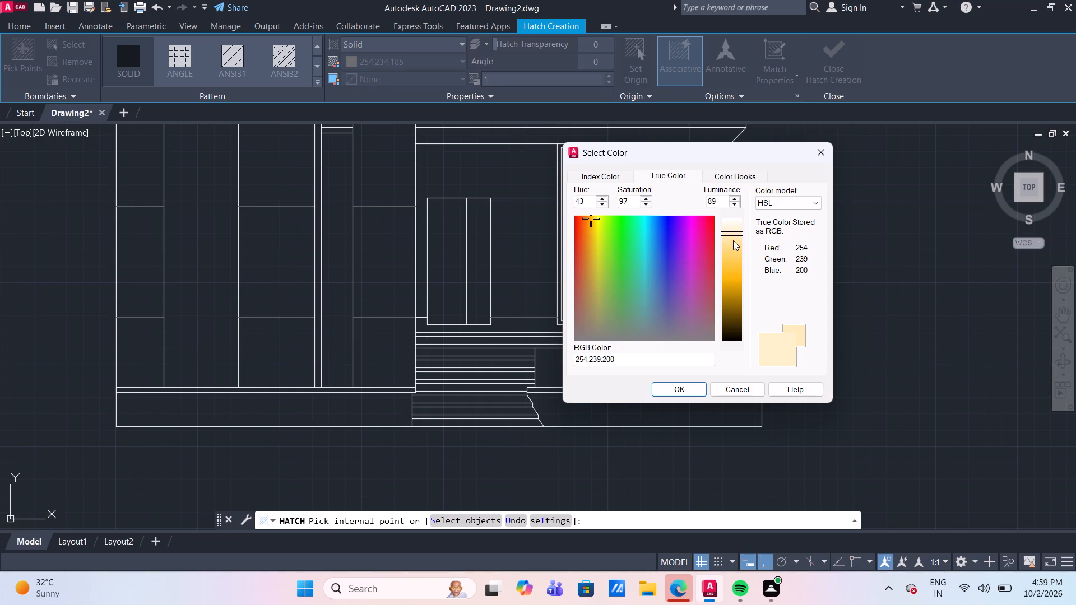
click(733, 240)
click(731, 235)
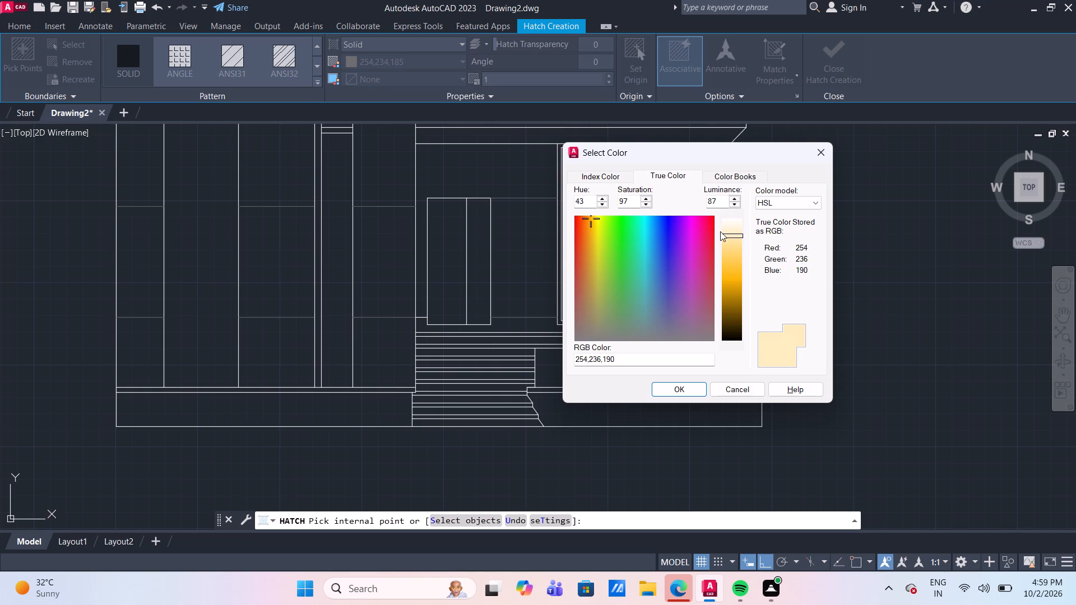
scroll(727, 231, up, 2)
click(730, 231)
click(732, 252)
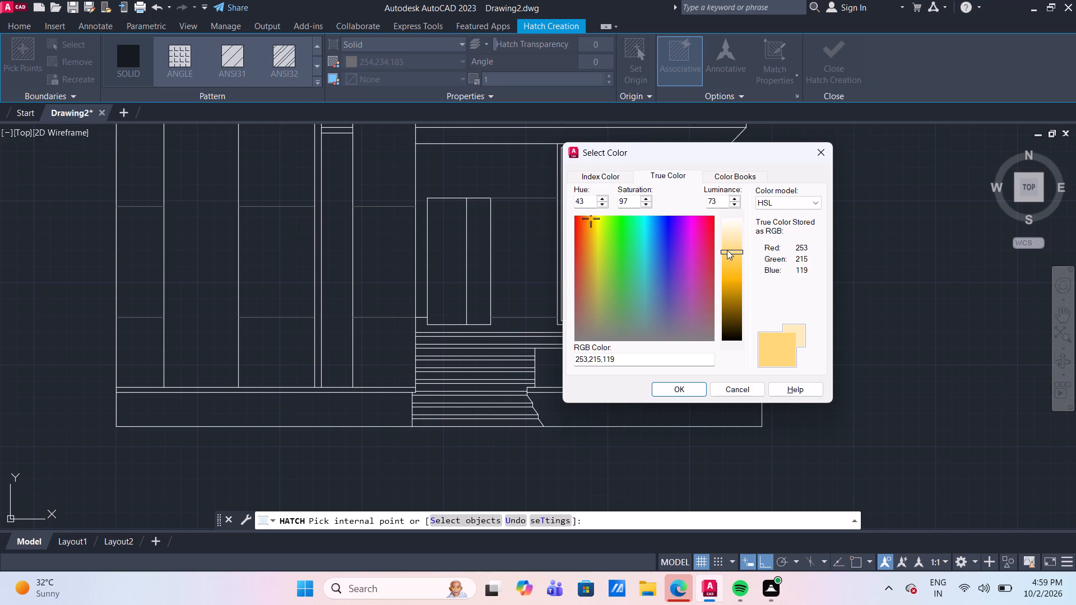
click(596, 298)
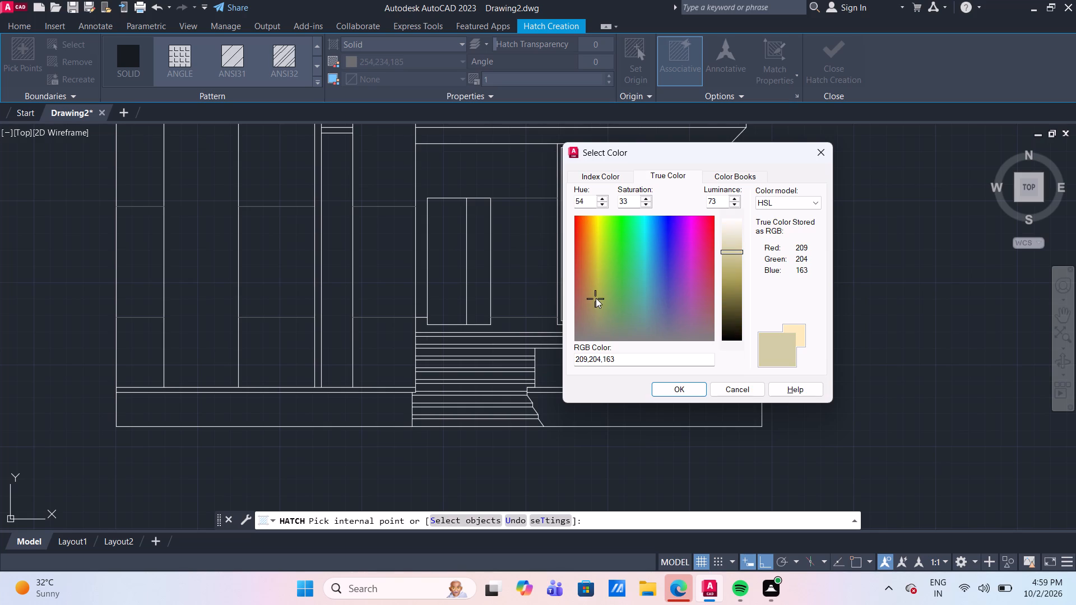
click(681, 387)
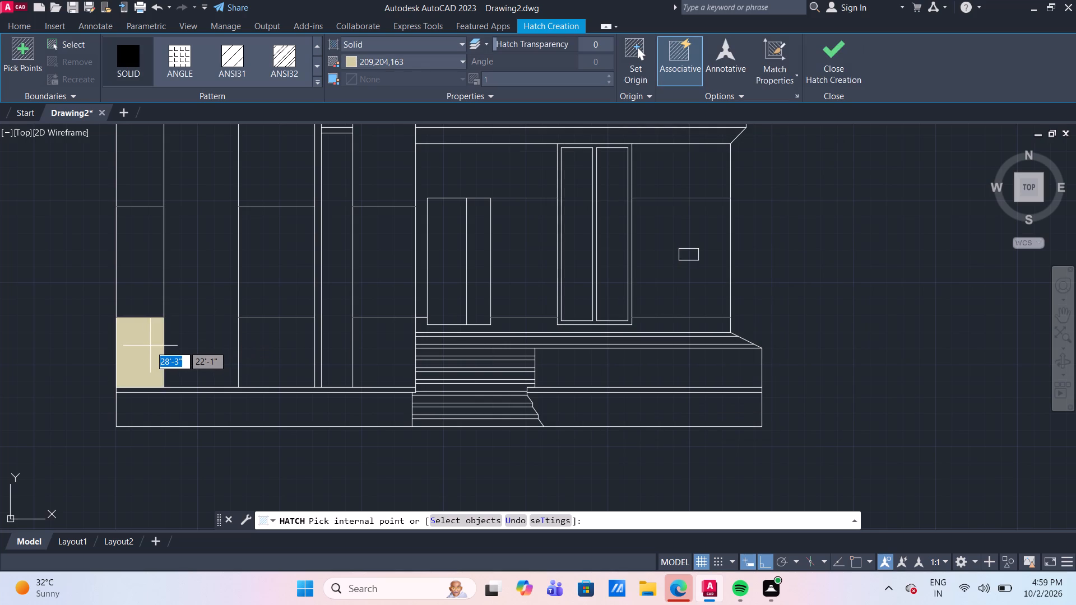
Hatch the four lowest rows of panels in all three tower columns with the 209,204,163 solid fill.
click(150, 346)
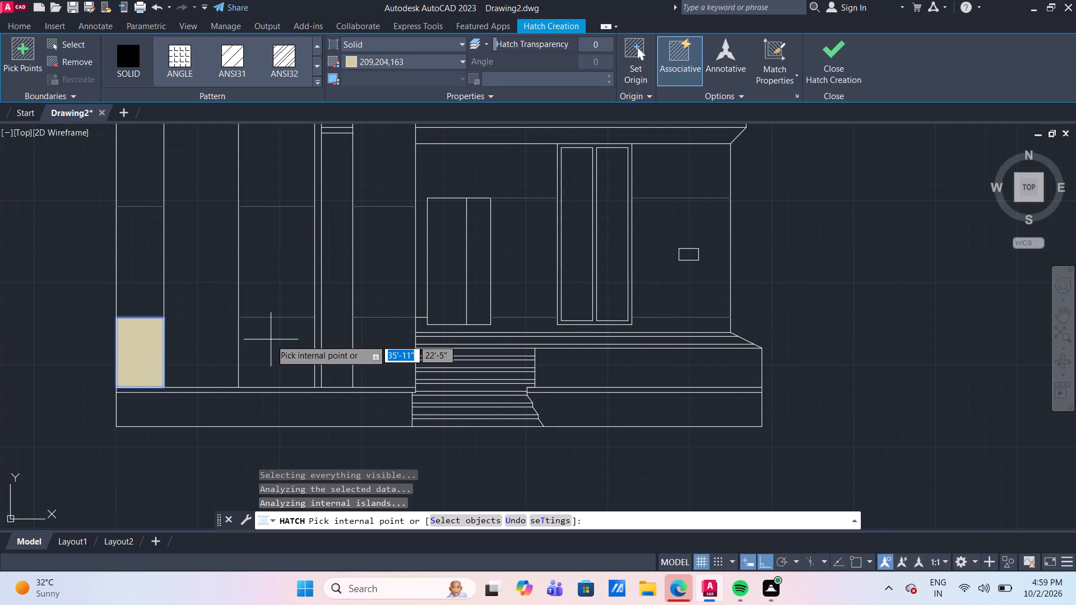
click(281, 342)
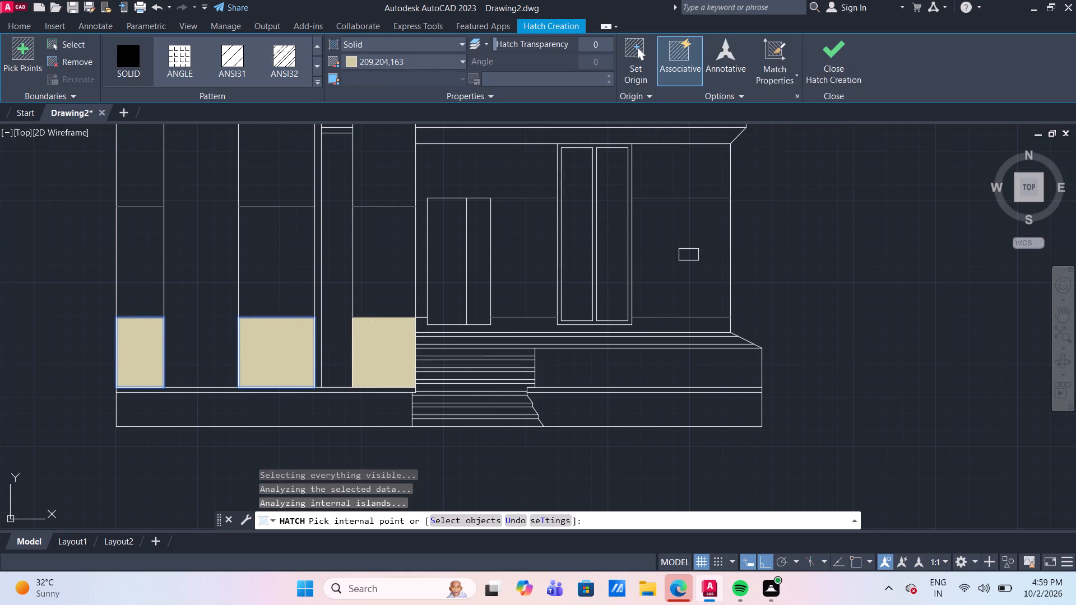
click(372, 346)
drag(369, 285, 360, 283)
click(280, 271)
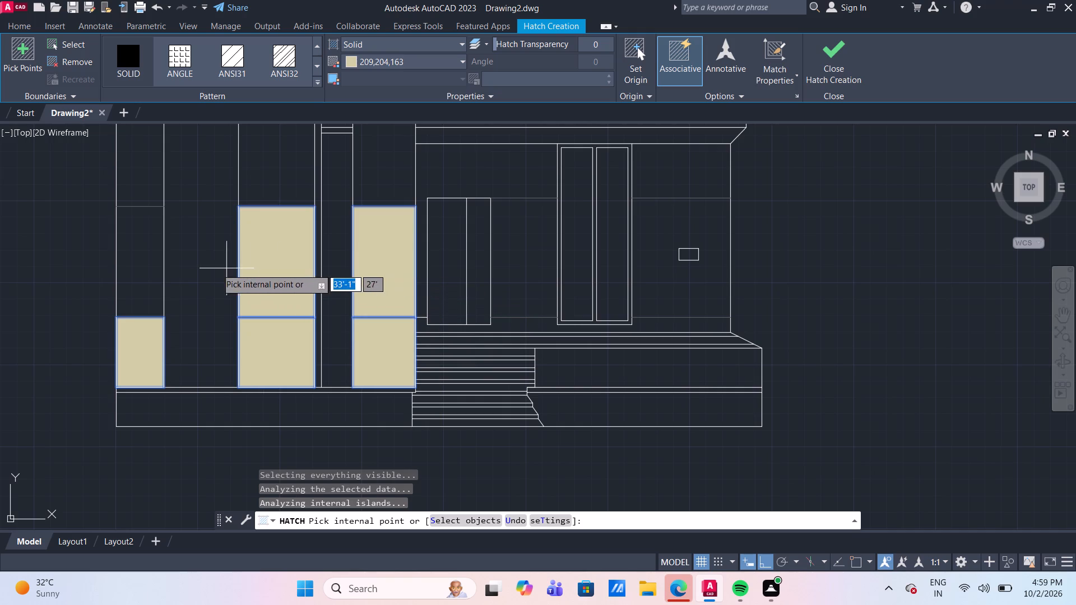
click(146, 263)
middle_drag(139, 173, 194, 227)
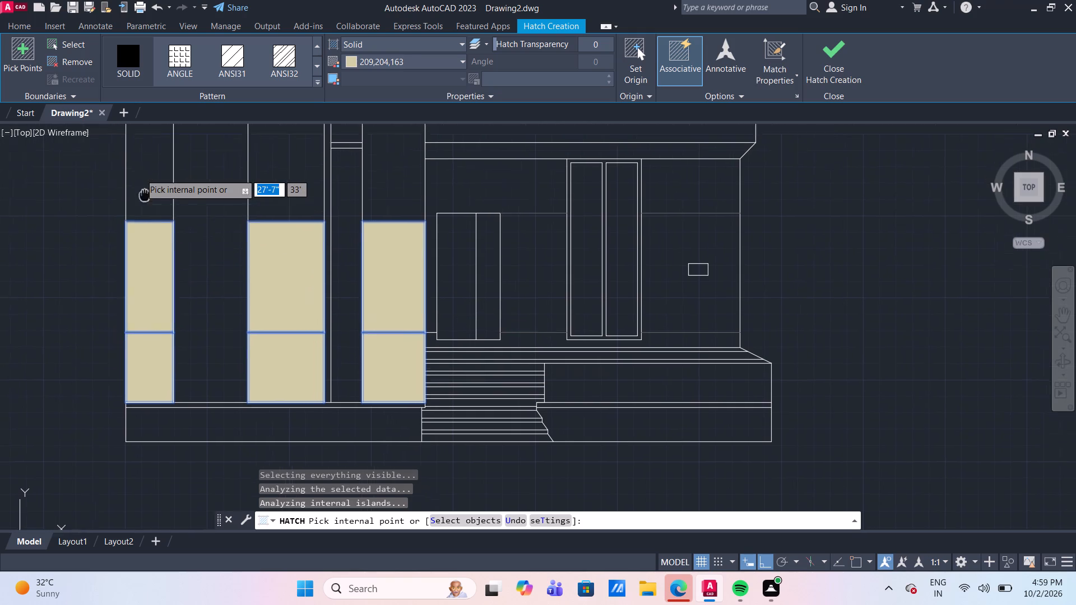
middle_drag(194, 227, 159, 334)
click(163, 308)
click(298, 306)
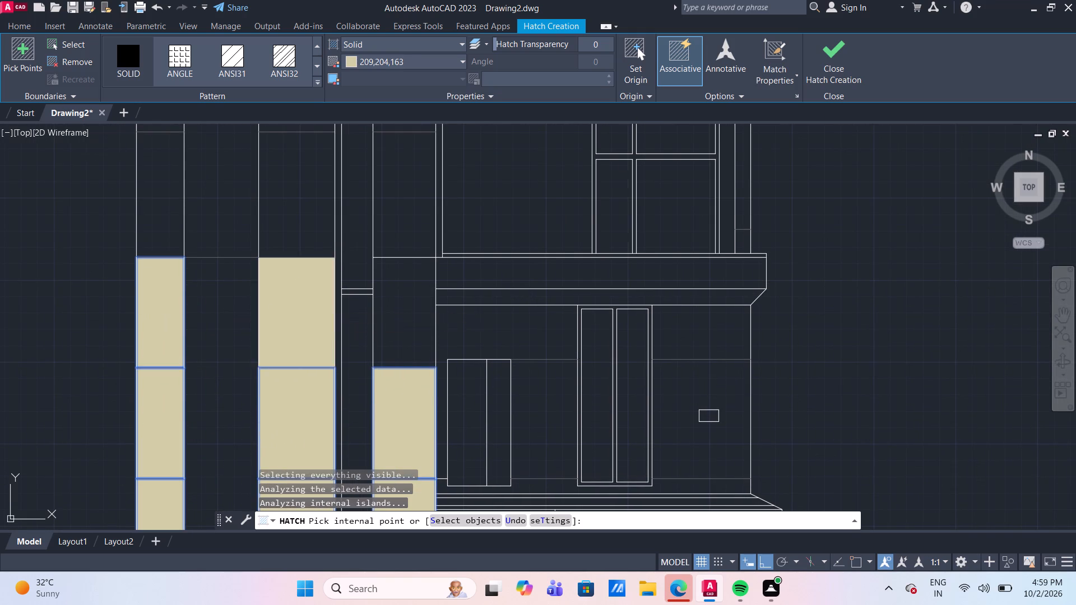
click(383, 308)
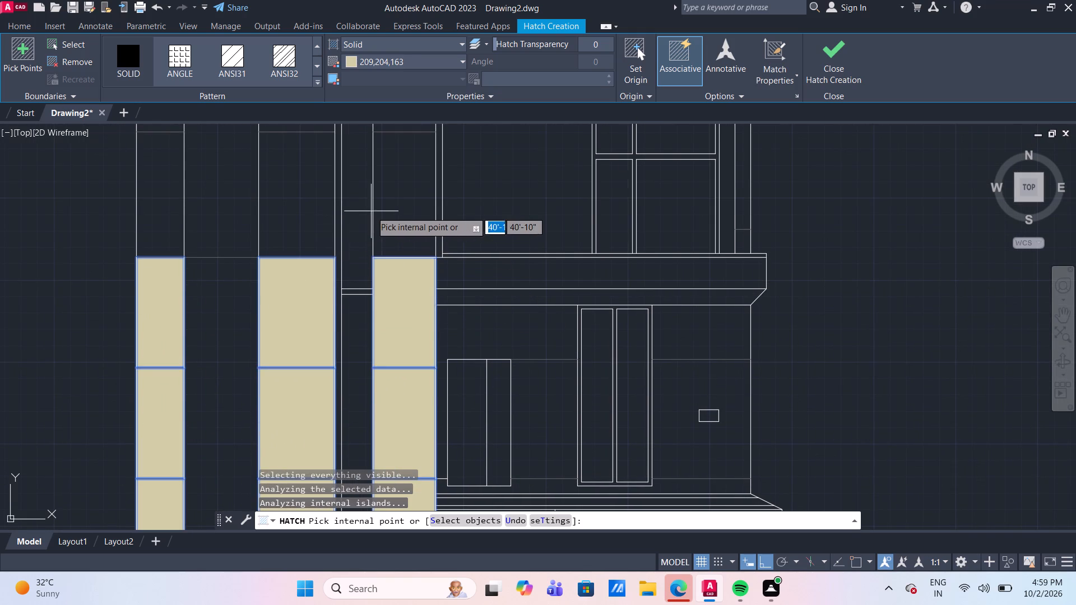
click(388, 212)
click(295, 202)
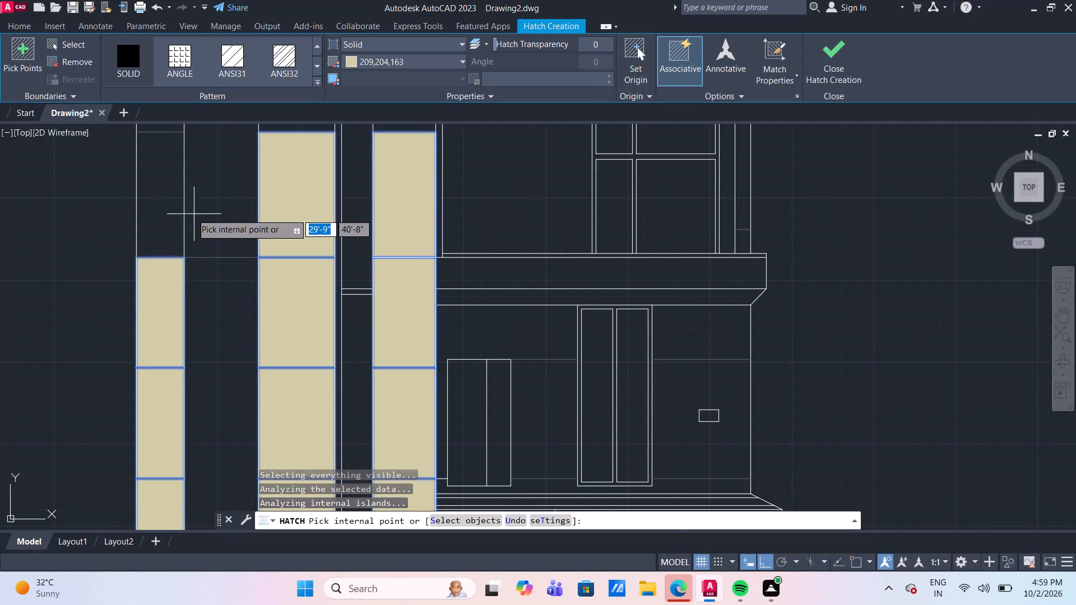
click(168, 205)
Add the remaining three rows of tower panels, up to the top band, to the 209,204,163 solid hatch.
middle_drag(224, 199, 197, 360)
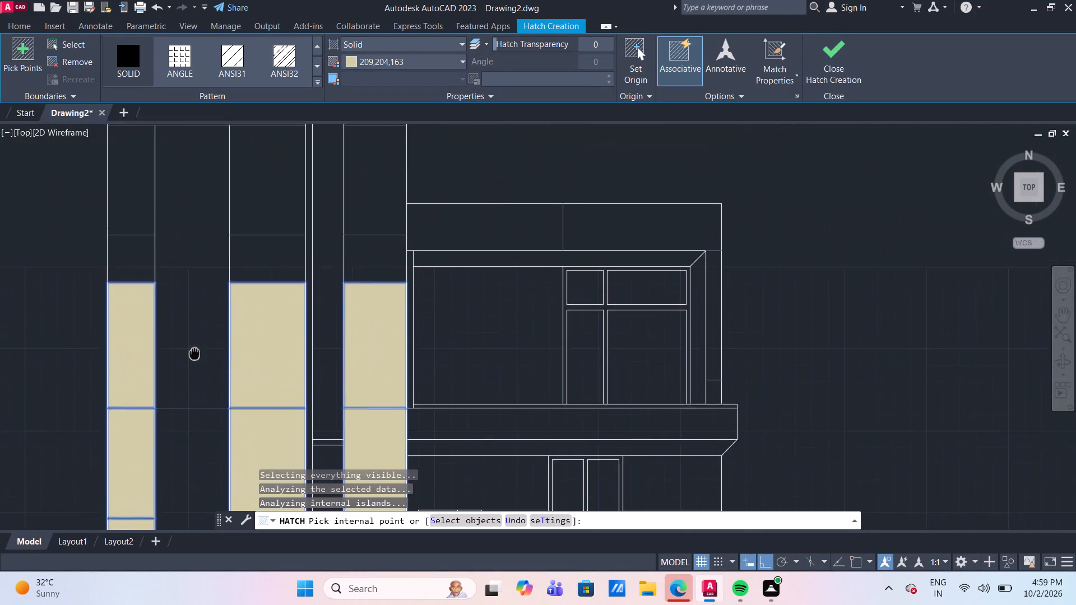
middle_drag(197, 360, 210, 392)
click(142, 299)
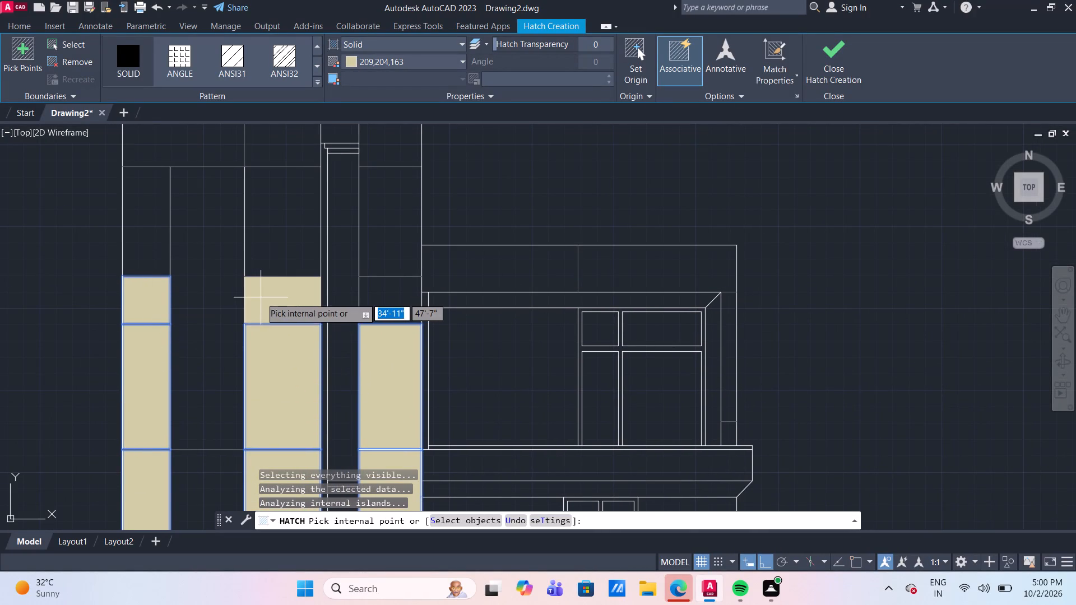
click(262, 297)
click(398, 297)
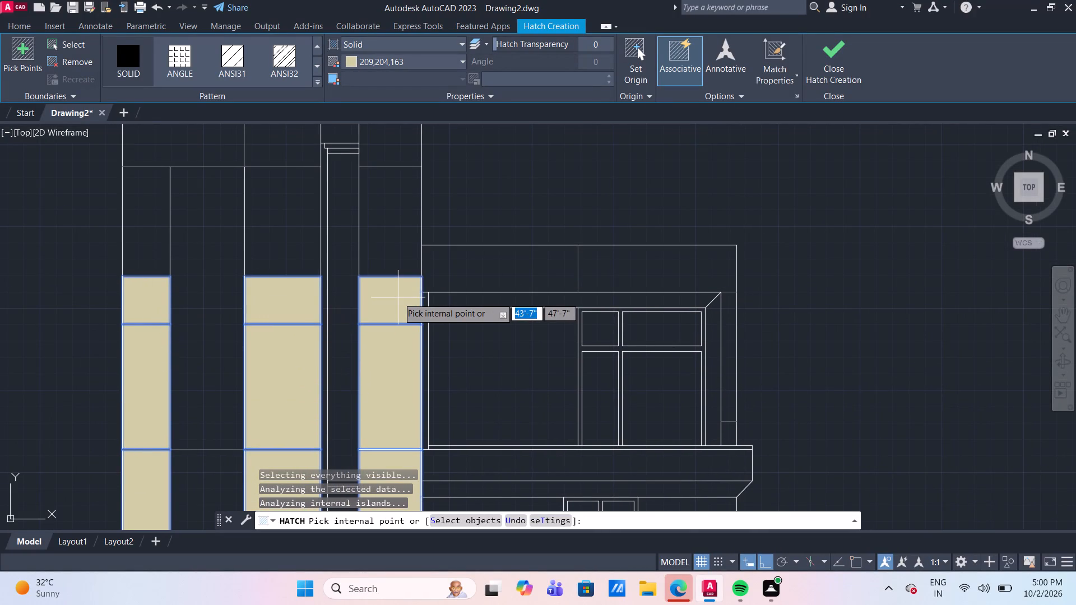
click(402, 241)
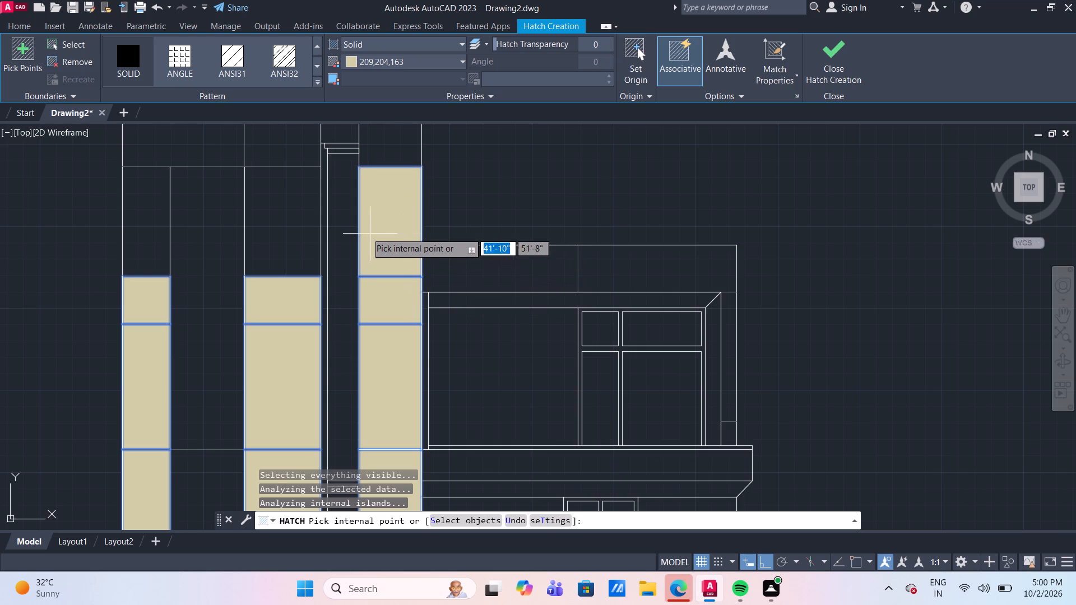
click(289, 220)
click(151, 217)
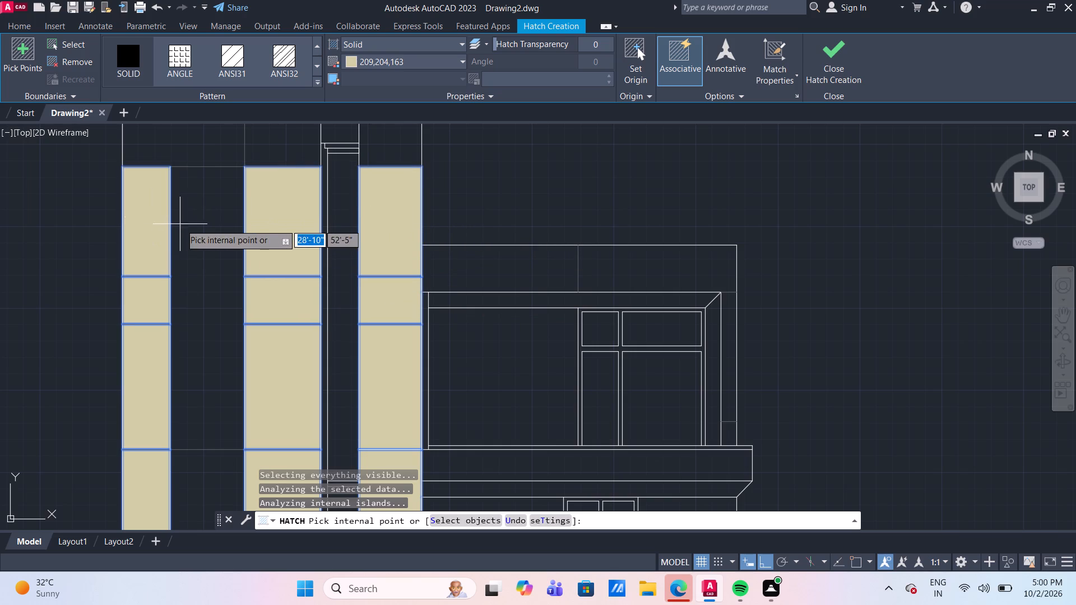
middle_drag(208, 231, 219, 372)
click(224, 277)
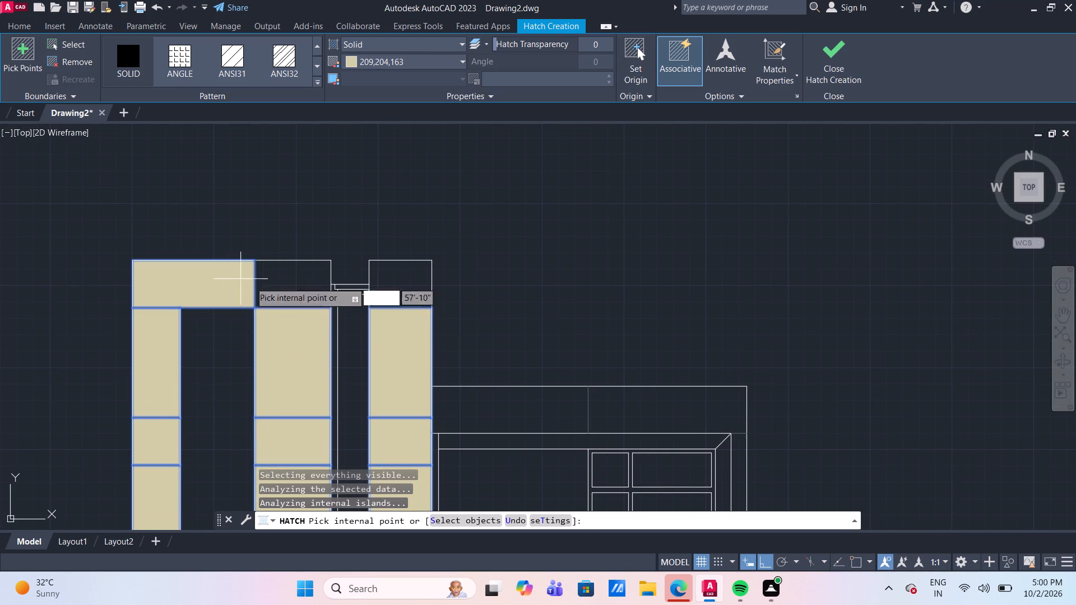
click(298, 286)
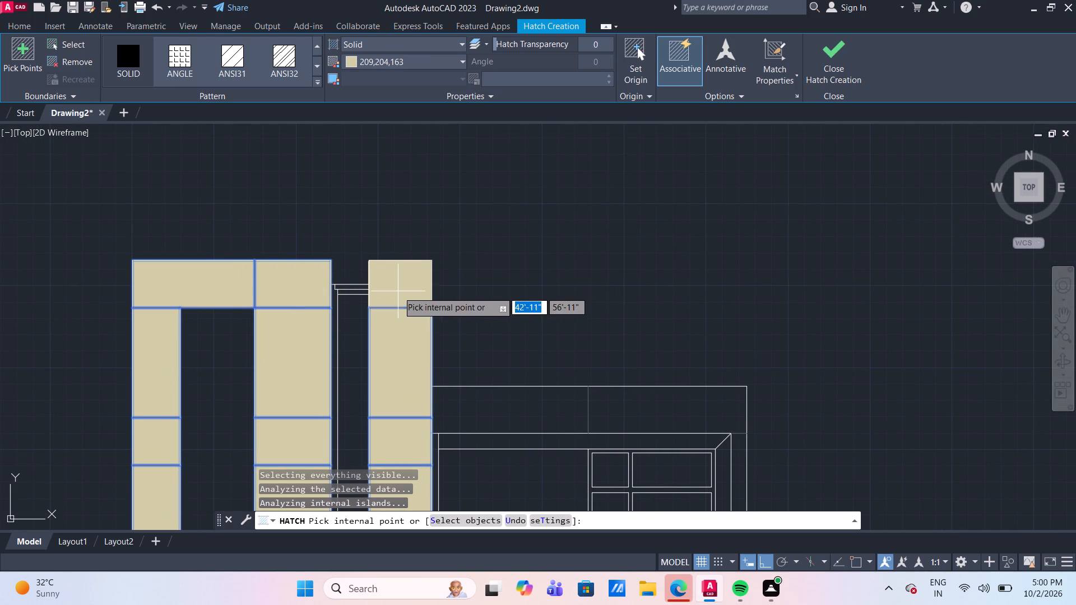
click(398, 291)
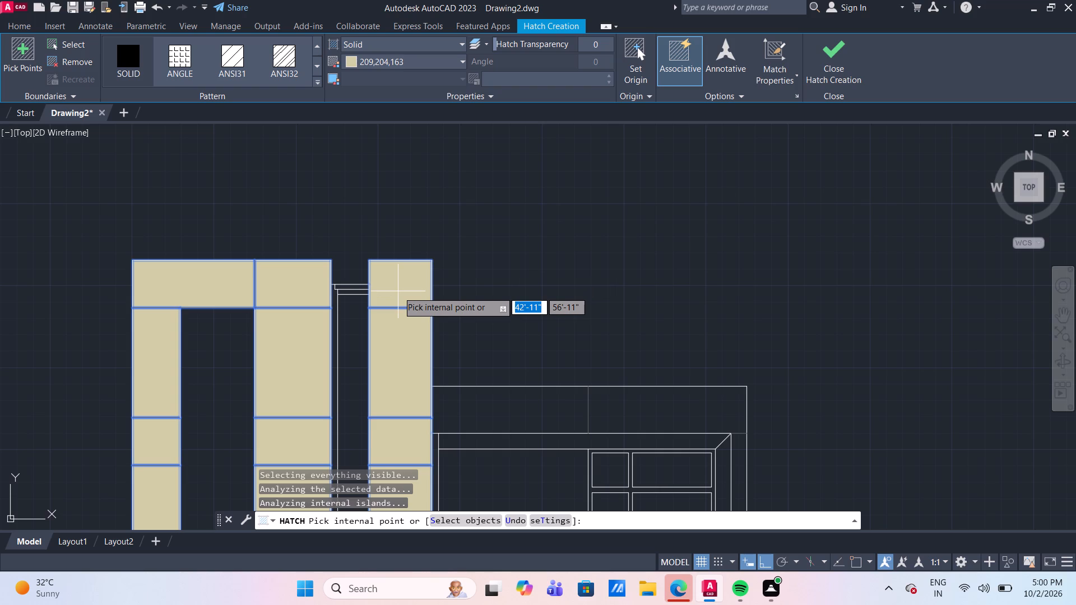
Add the upper floor's two parapet panels and the two narrow panels at its outer edge to the solid hatch.
scroll(398, 291, down, 2)
middle_drag(431, 306, 357, 226)
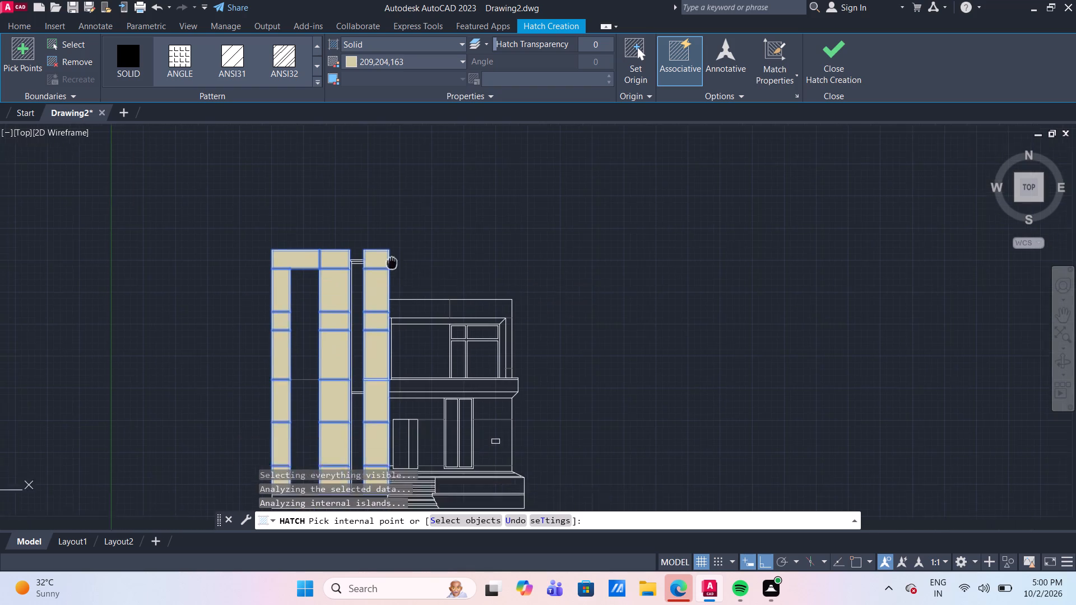
middle_drag(357, 226, 296, 197)
click(313, 233)
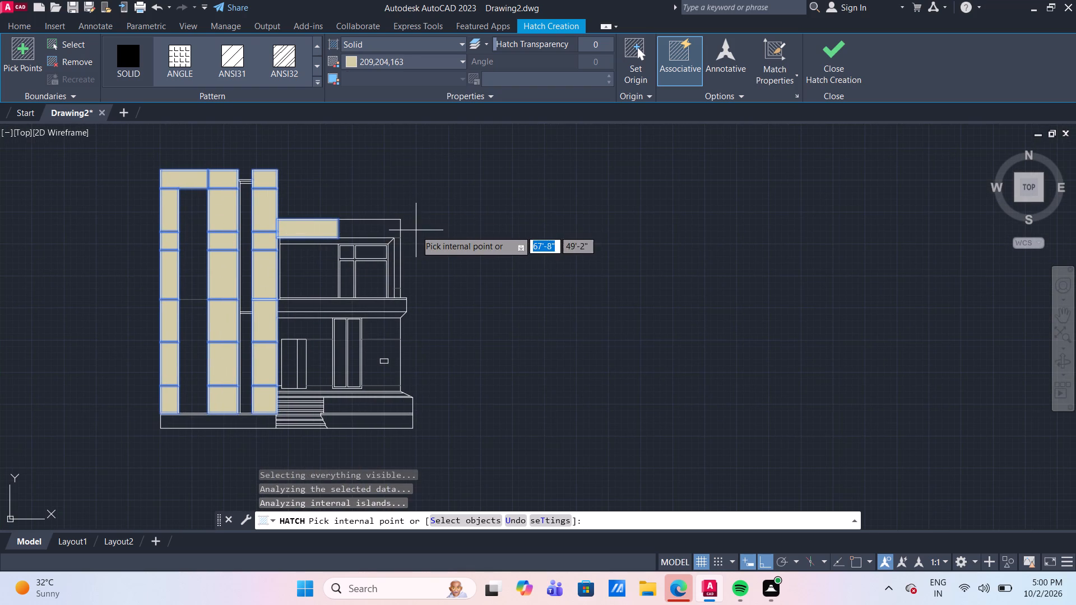
scroll(393, 227, up, 2)
click(386, 234)
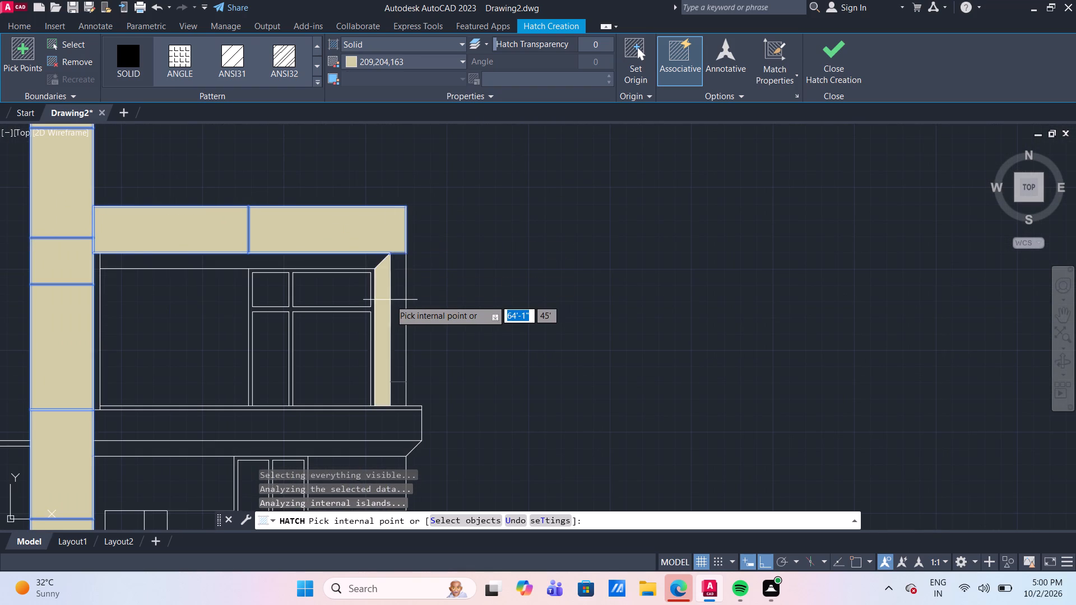
click(396, 301)
scroll(390, 388, up, 2)
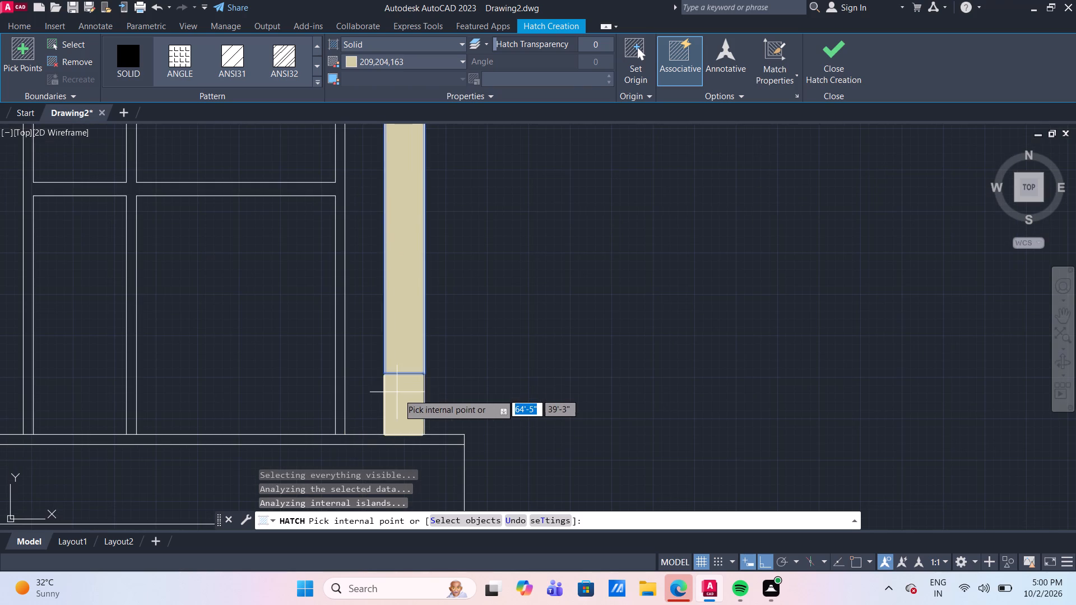
click(399, 395)
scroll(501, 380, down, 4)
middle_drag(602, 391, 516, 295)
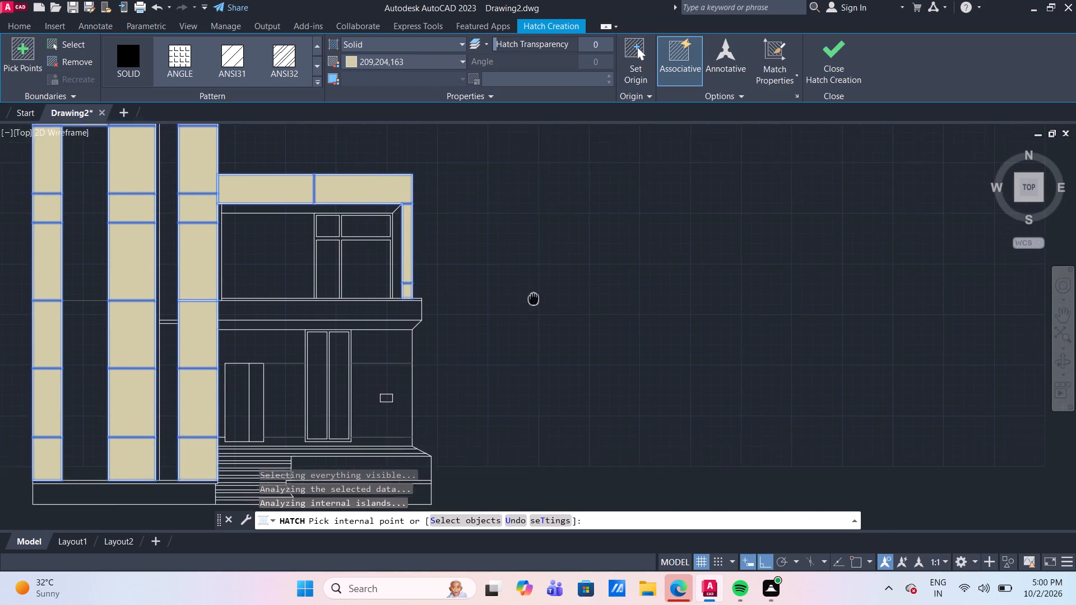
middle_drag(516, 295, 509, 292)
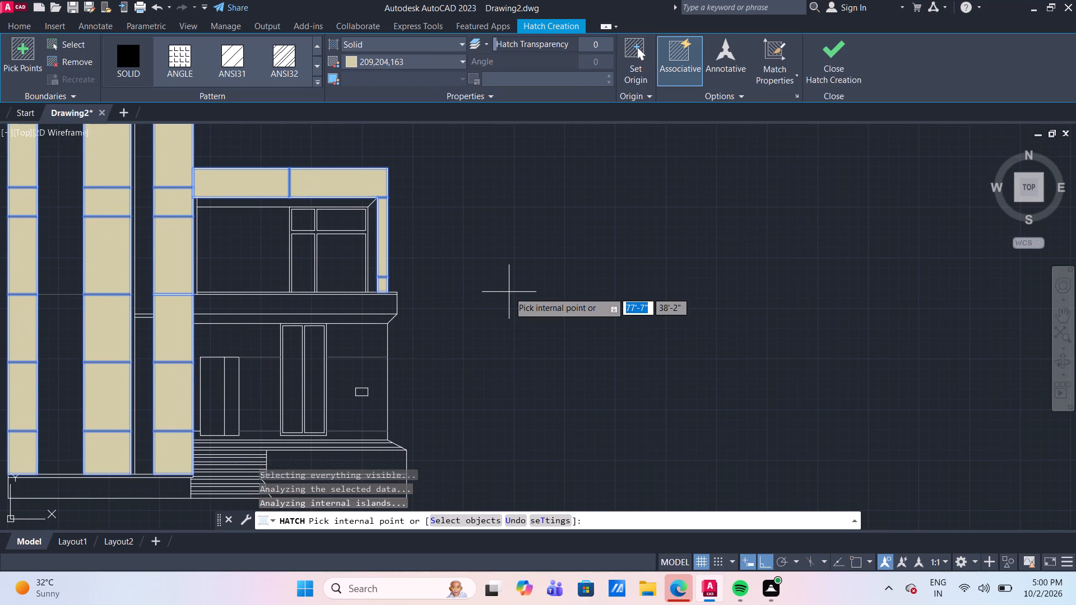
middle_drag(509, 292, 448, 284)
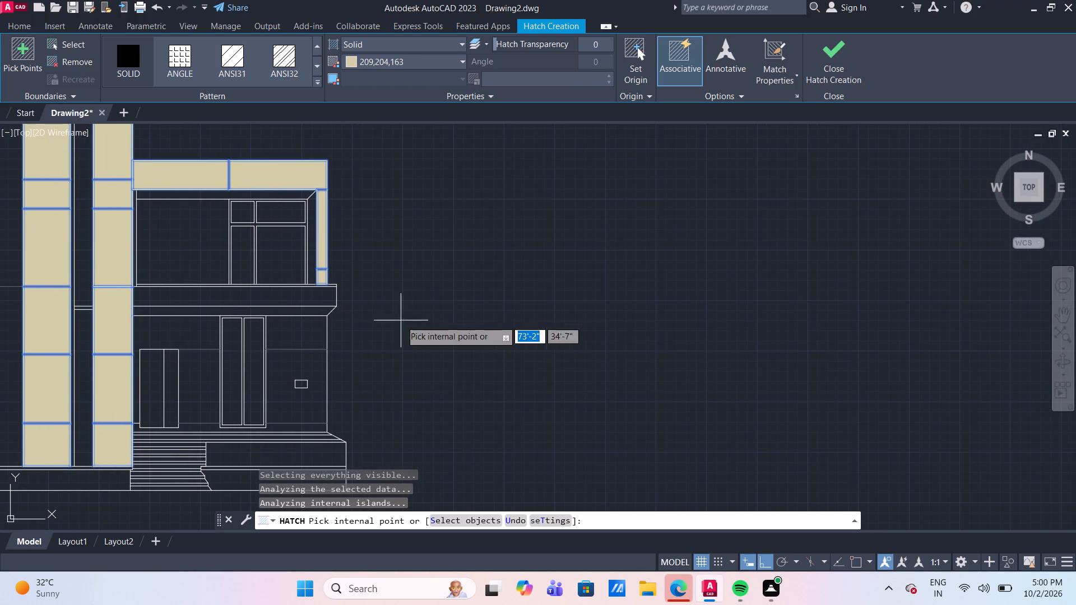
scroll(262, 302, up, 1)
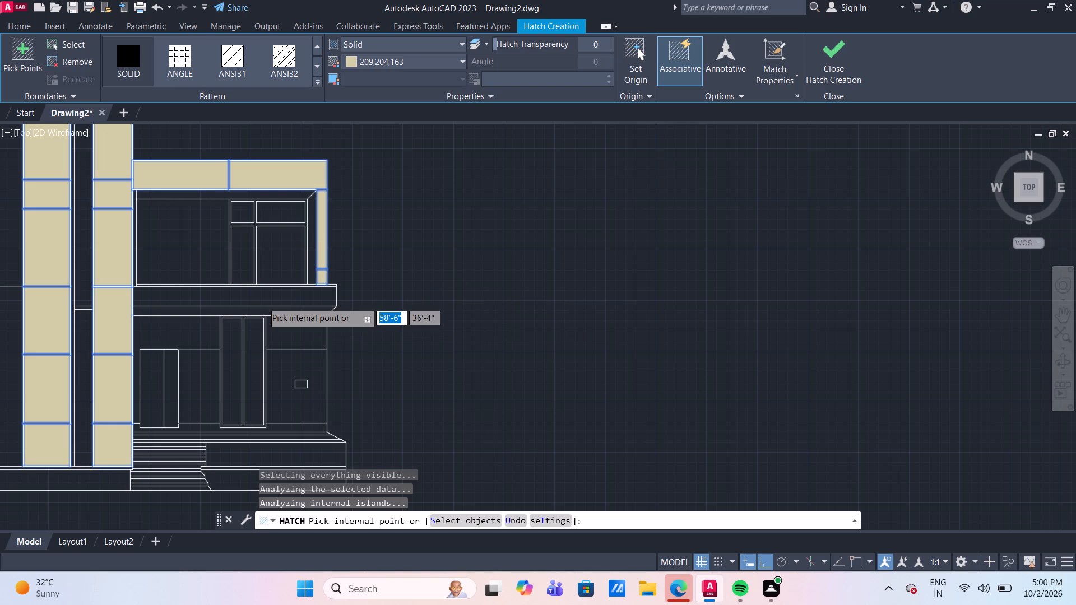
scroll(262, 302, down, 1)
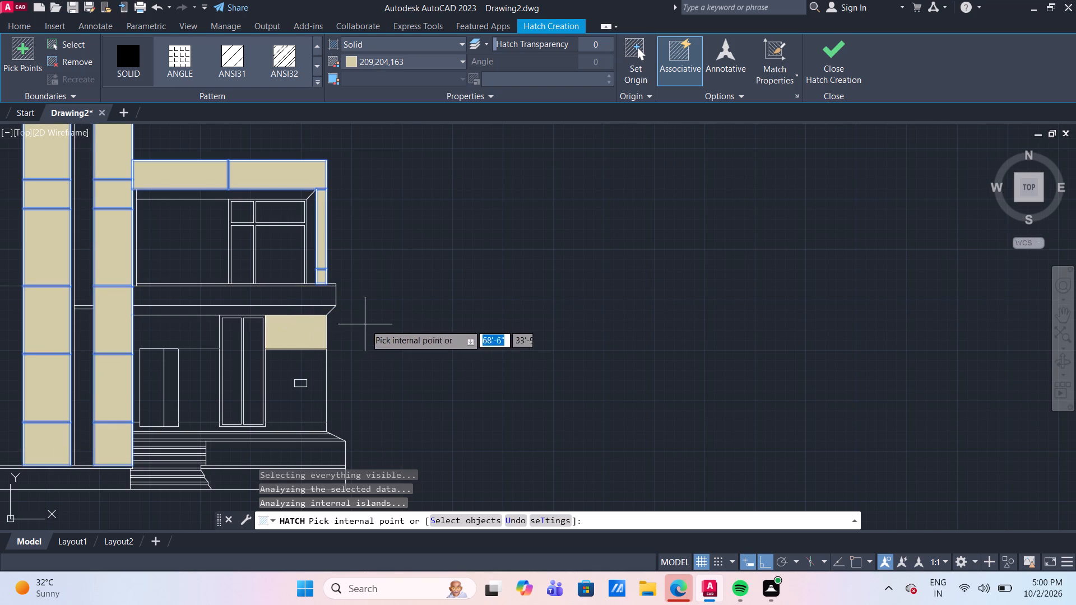
Add the ground-floor wall panels on either side of the double-leaf door and the thin strip at the wall's base to the solid hatch.
middle_drag(374, 333, 408, 264)
click(314, 316)
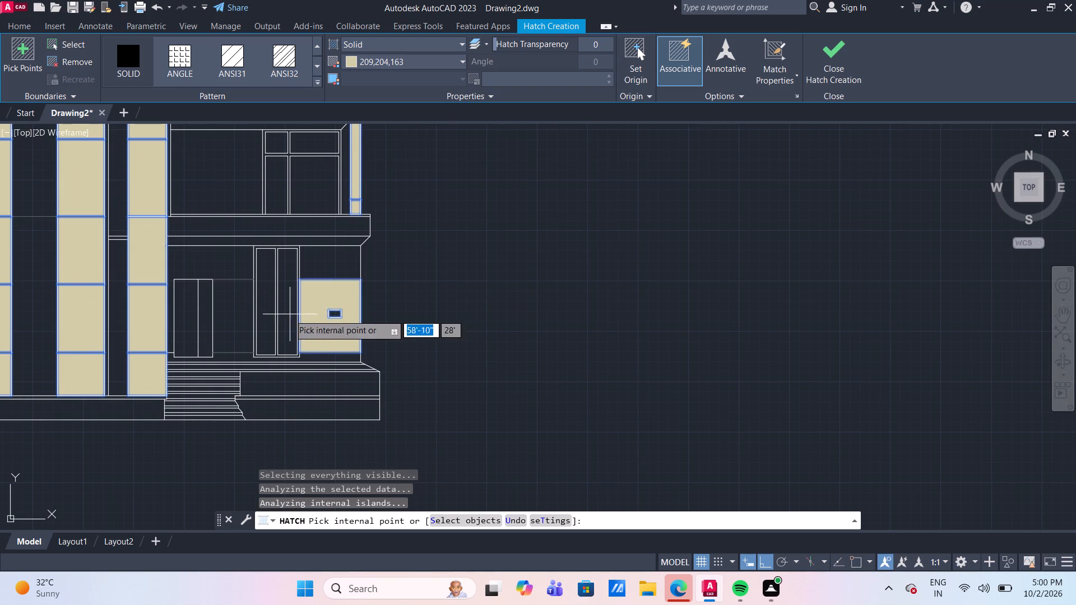
click(232, 317)
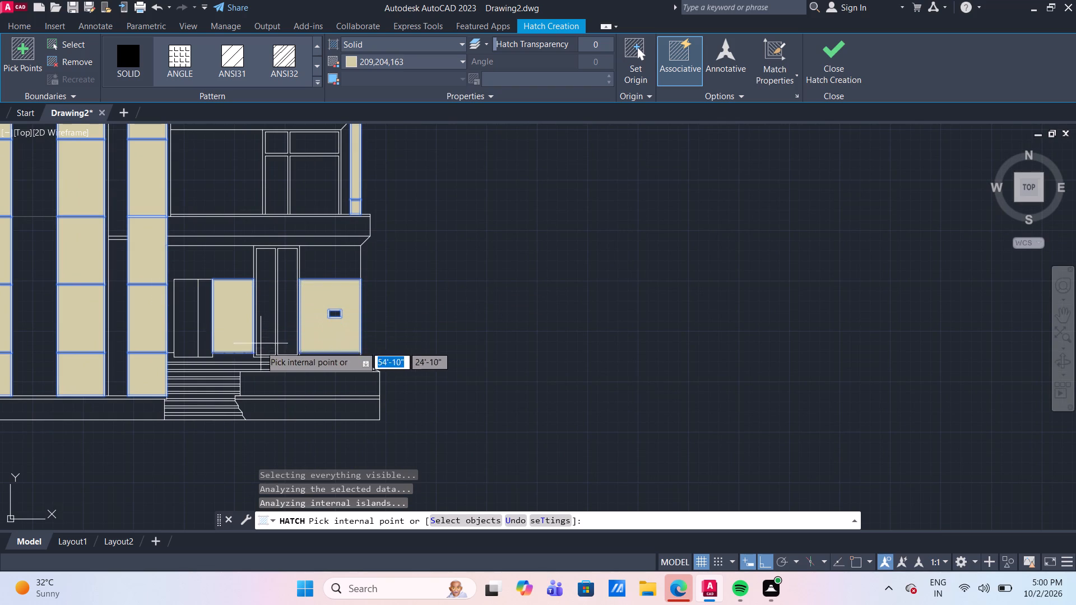
scroll(250, 365, up, 2)
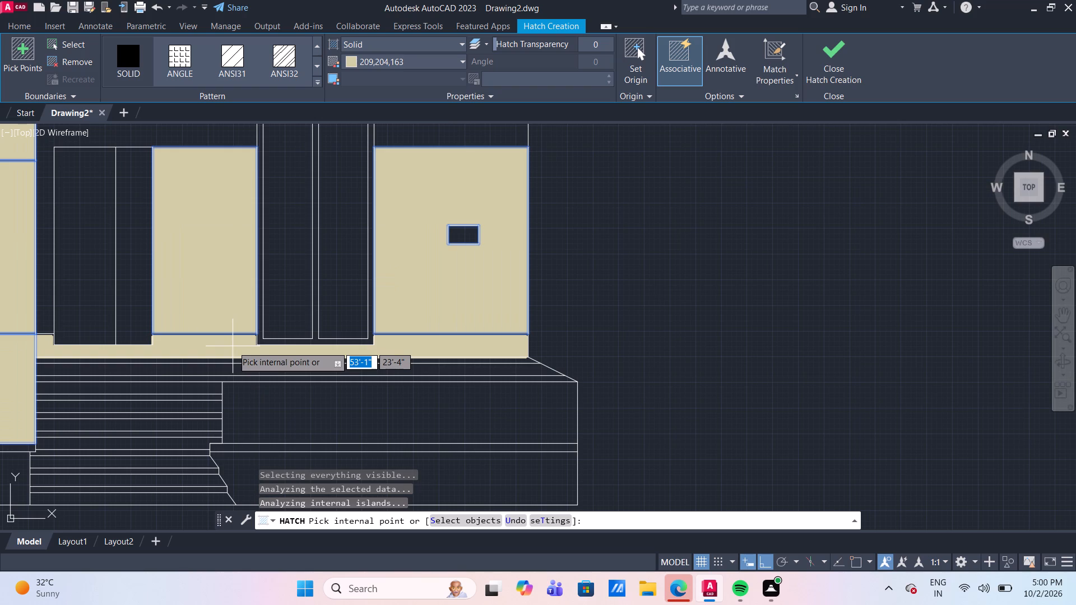
click(233, 346)
Add the upper-floor wall panel beside the window to the 209,204,163 solid hatch and finish the hatch.
scroll(655, 351, down, 2)
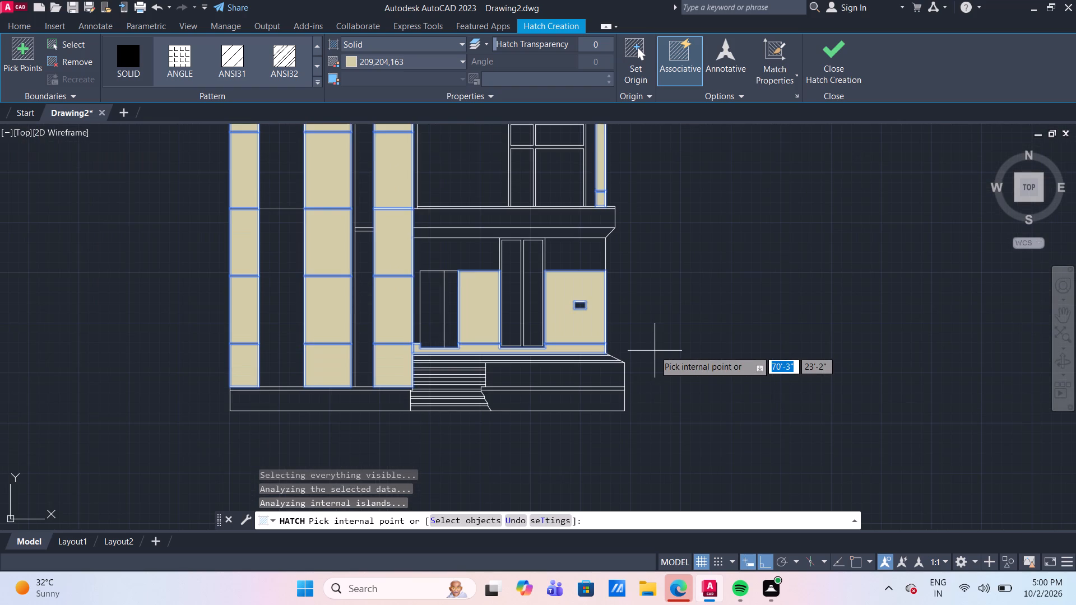
scroll(655, 351, down, 2)
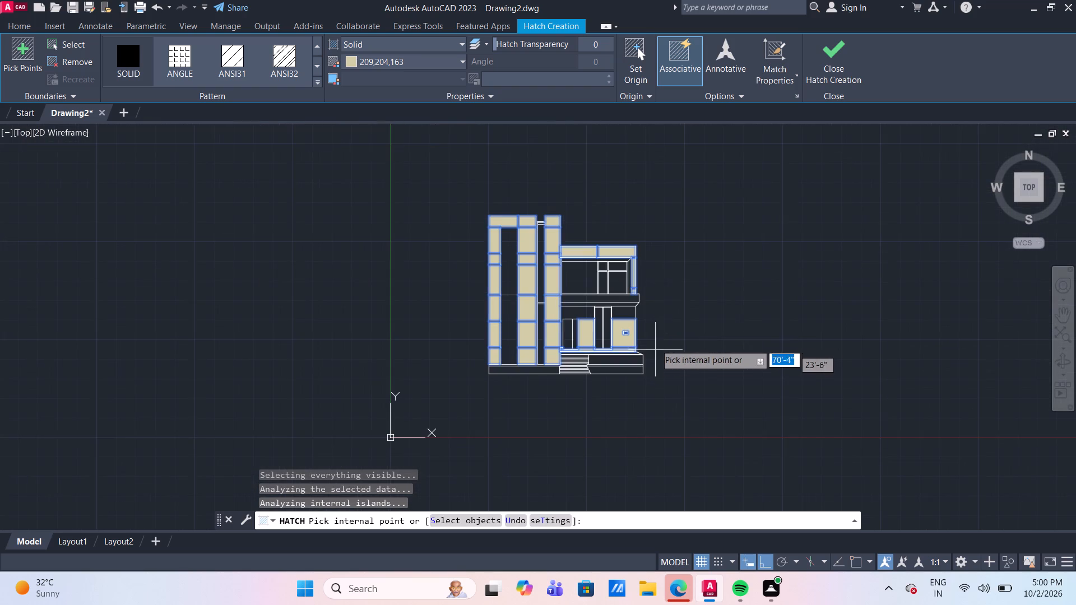
middle_drag(678, 292, 639, 339)
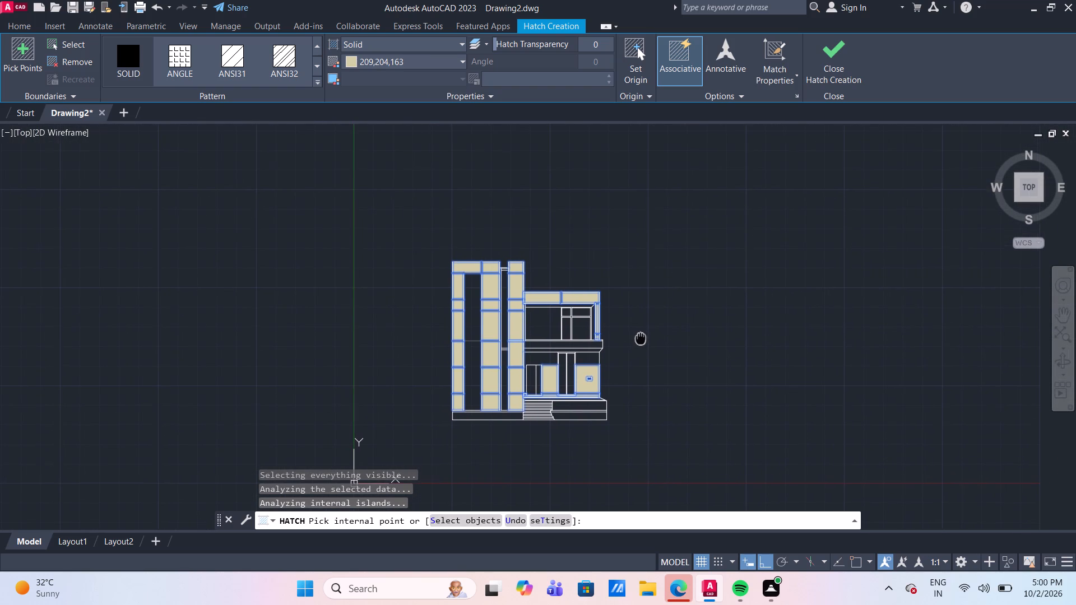
middle_drag(639, 339, 613, 345)
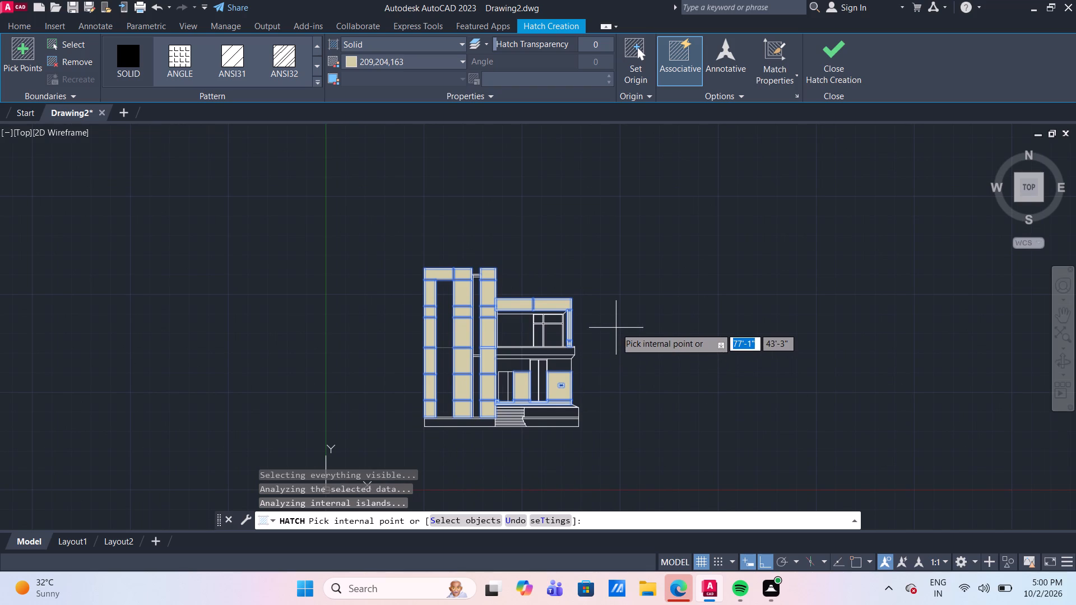
scroll(535, 326, up, 2)
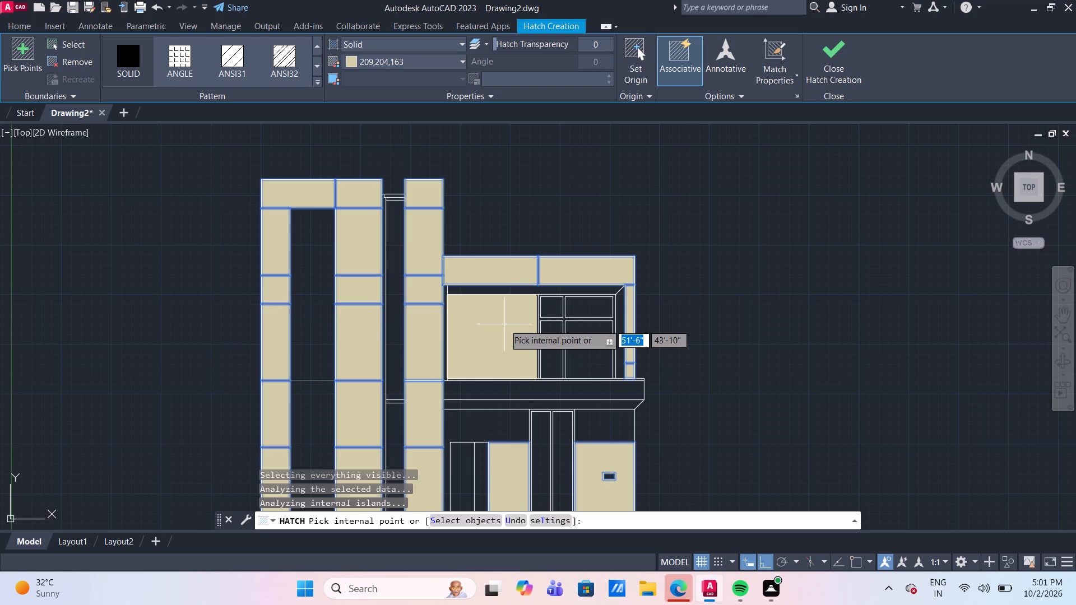
click(504, 324)
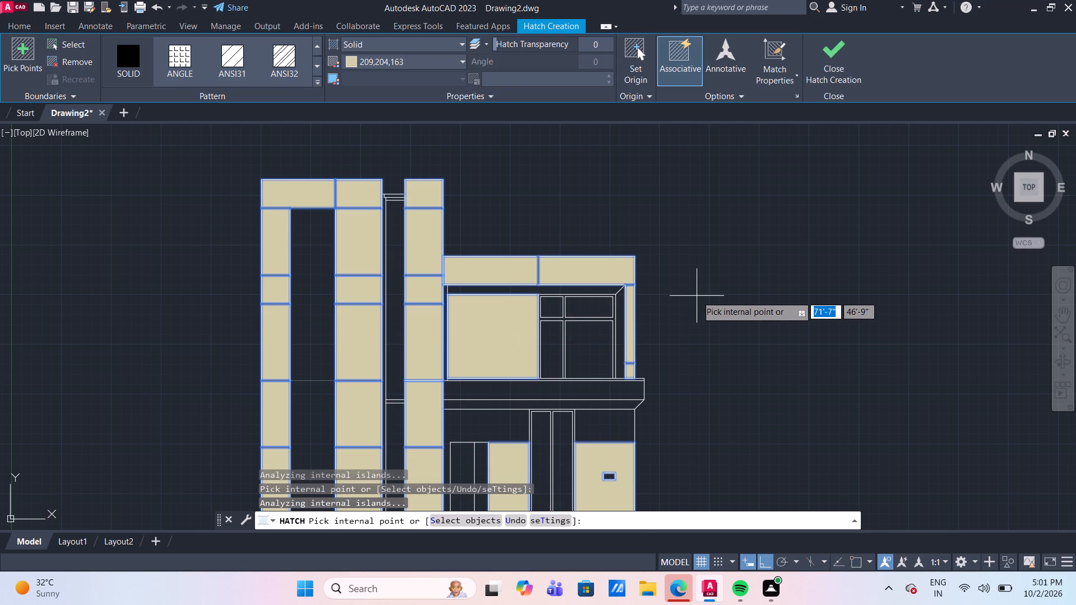
key(Return)
Set the white joint line across the tower column nearest the house, level with the floor slab, to Color 251.
middle_drag(746, 333, 610, 280)
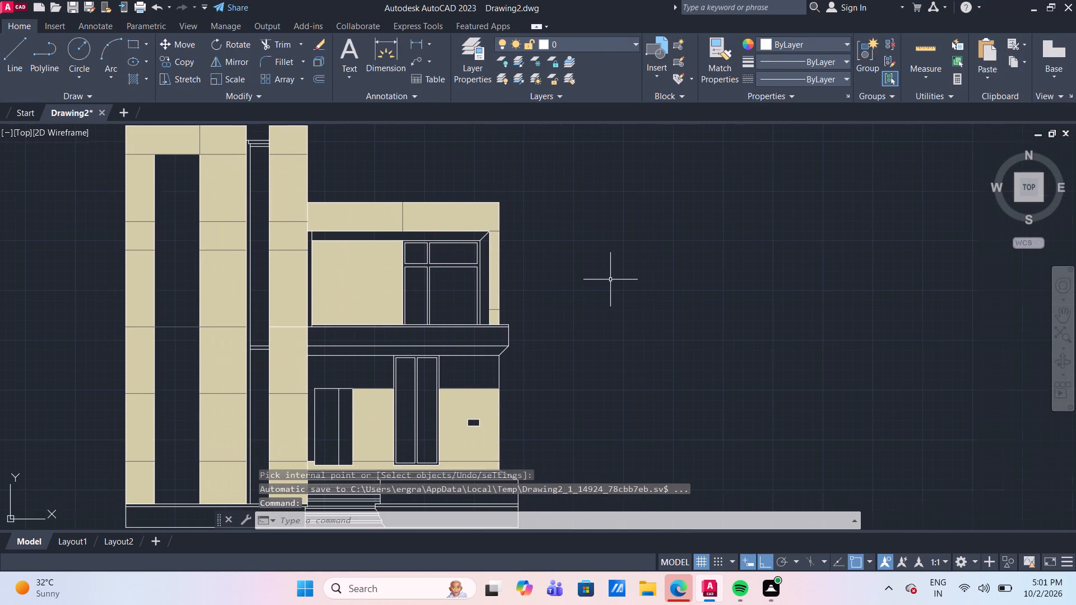
scroll(610, 280, down, 1)
middle_drag(604, 321, 500, 297)
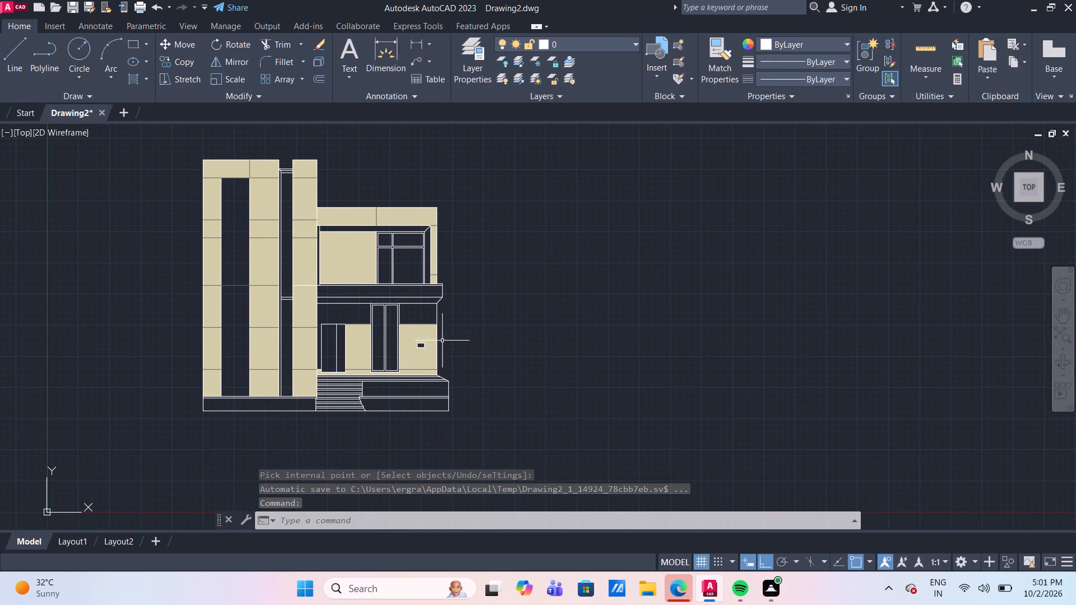
scroll(333, 342, up, 1)
scroll(401, 270, up, 2)
scroll(378, 273, down, 1)
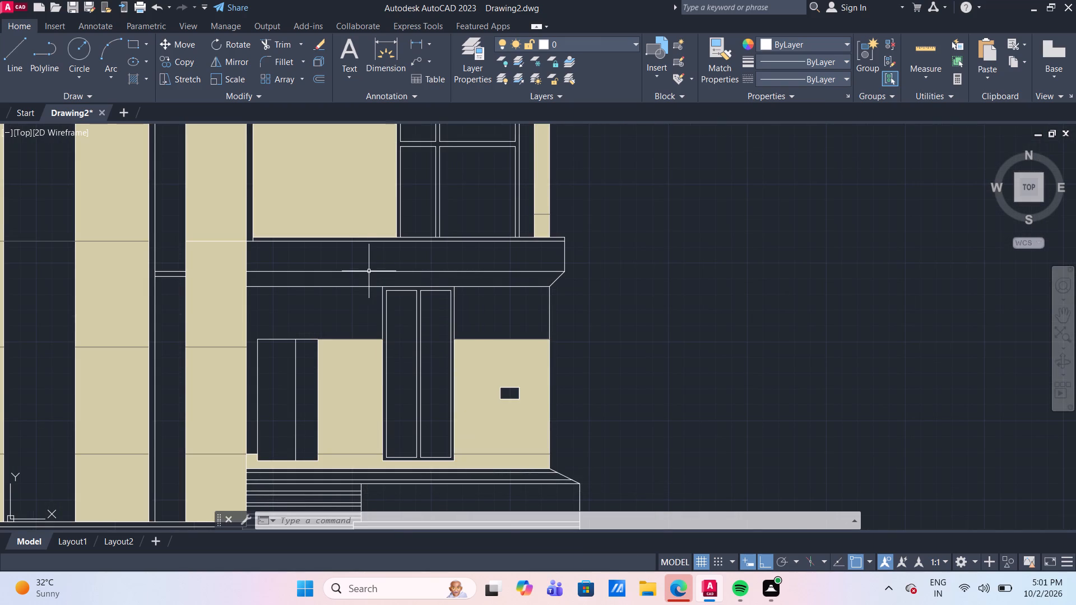
scroll(354, 255, up, 1)
middle_drag(360, 262, 367, 277)
scroll(369, 280, down, 1)
scroll(240, 257, up, 1)
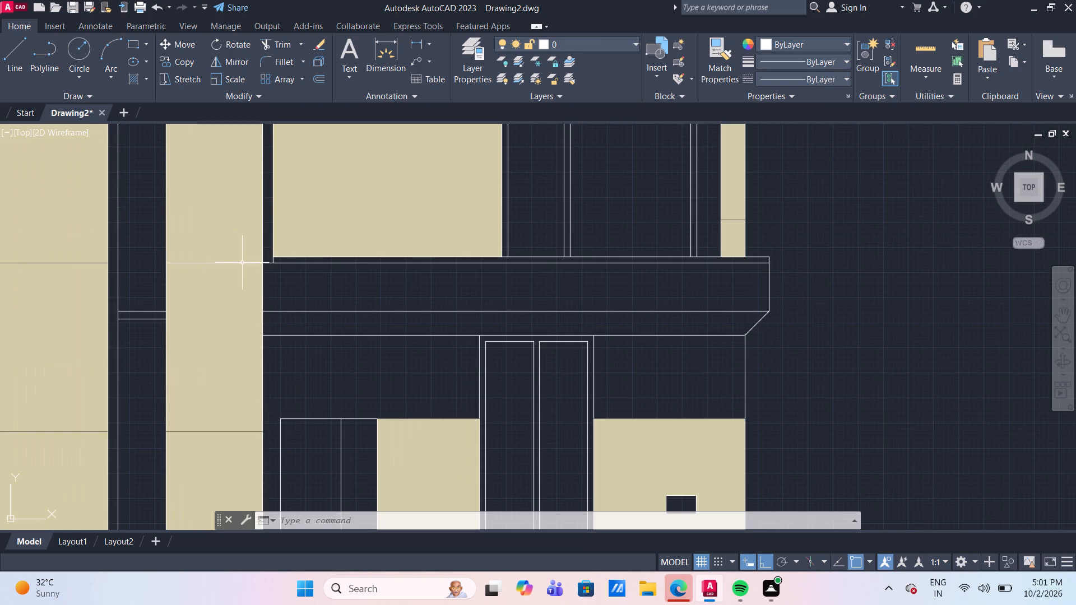
click(238, 262)
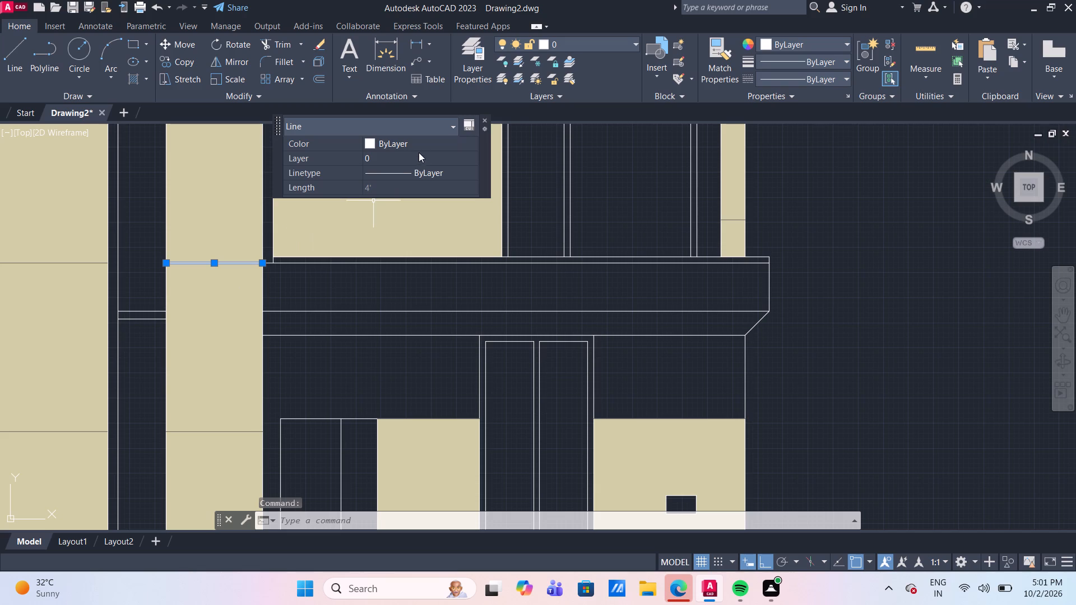
click(420, 145)
click(420, 145)
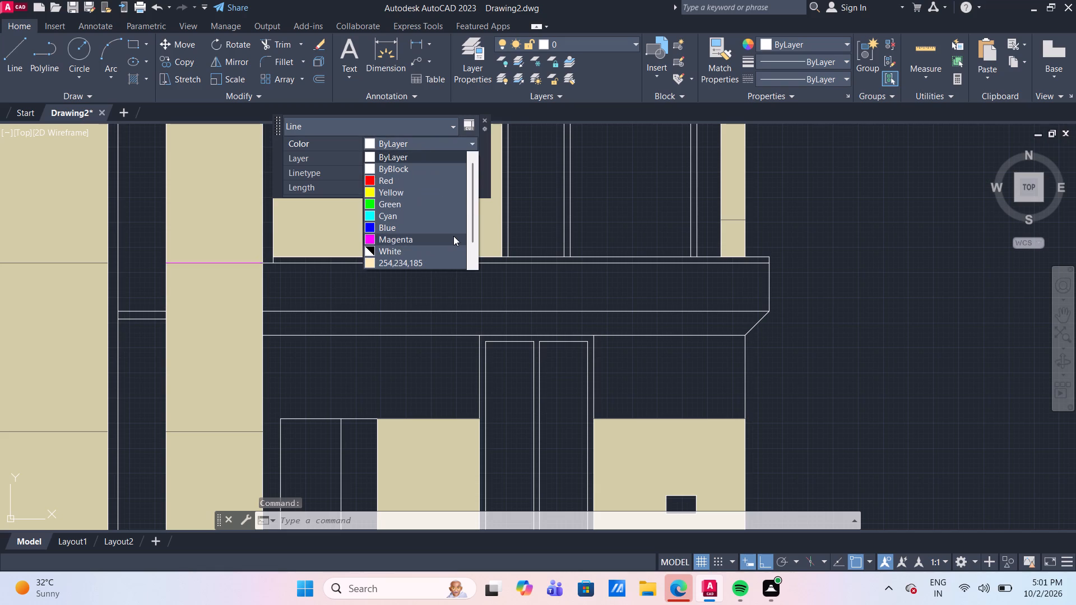
scroll(453, 236, down, 2)
click(438, 249)
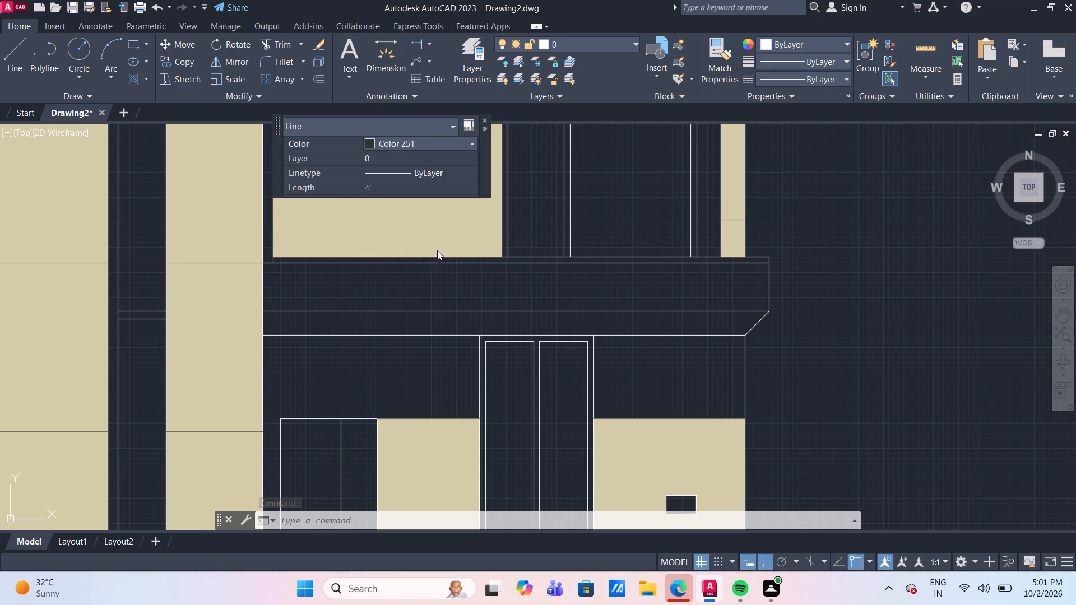
key(Escape)
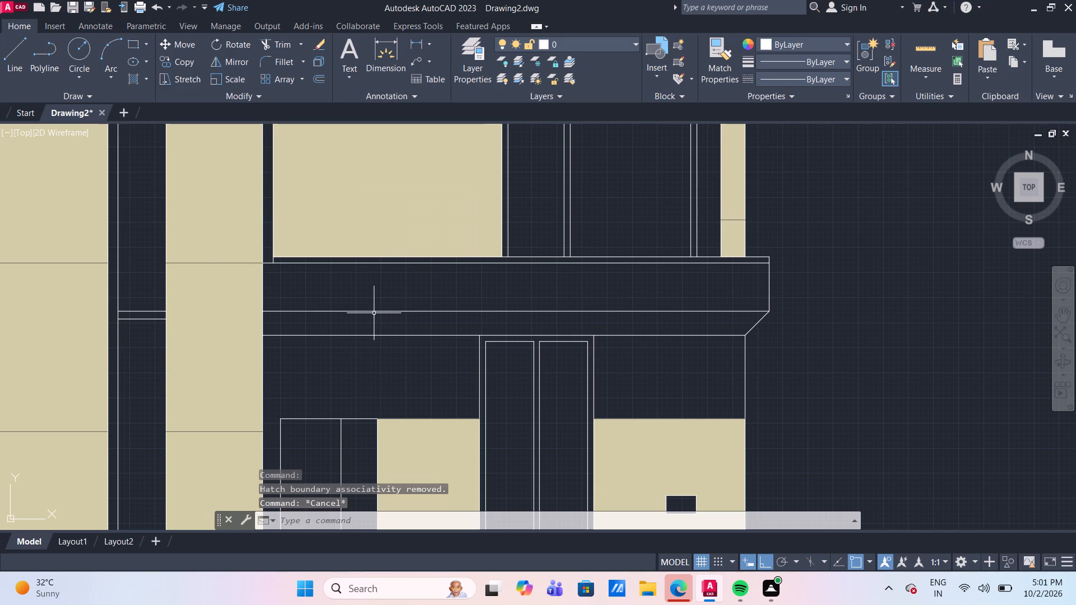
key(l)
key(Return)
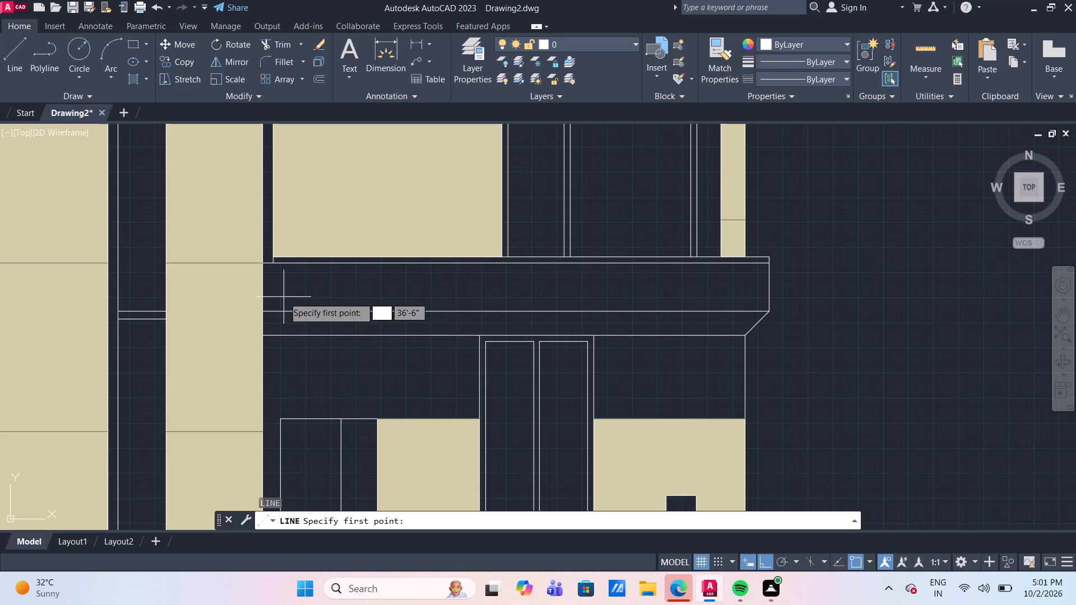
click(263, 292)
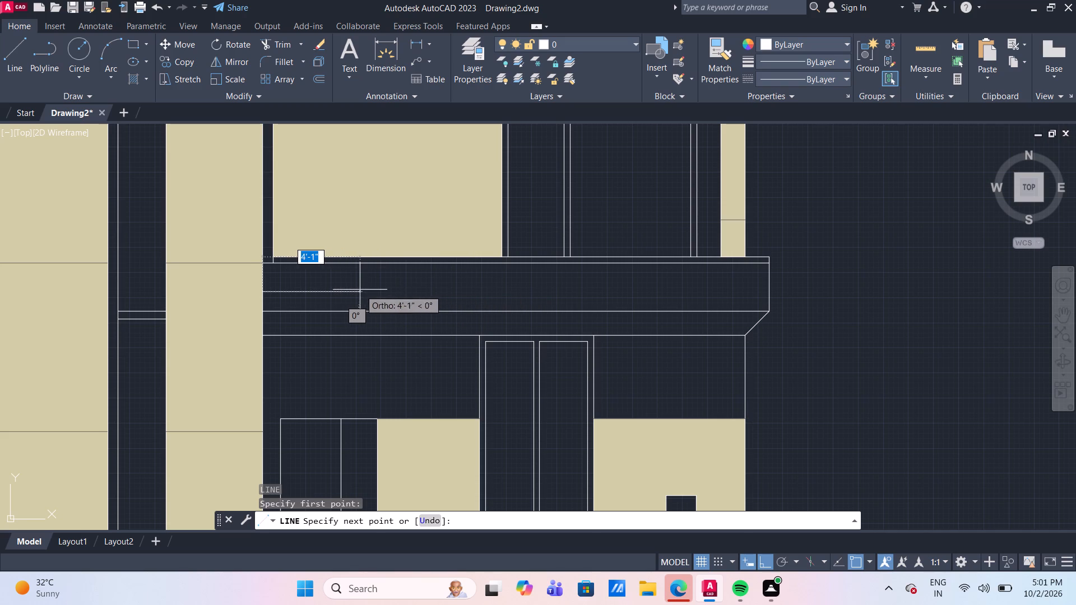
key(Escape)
Draw a 21' horizontal line along the middle of the slab band, from the tower column to the band's outer edge.
key(l)
key(Return)
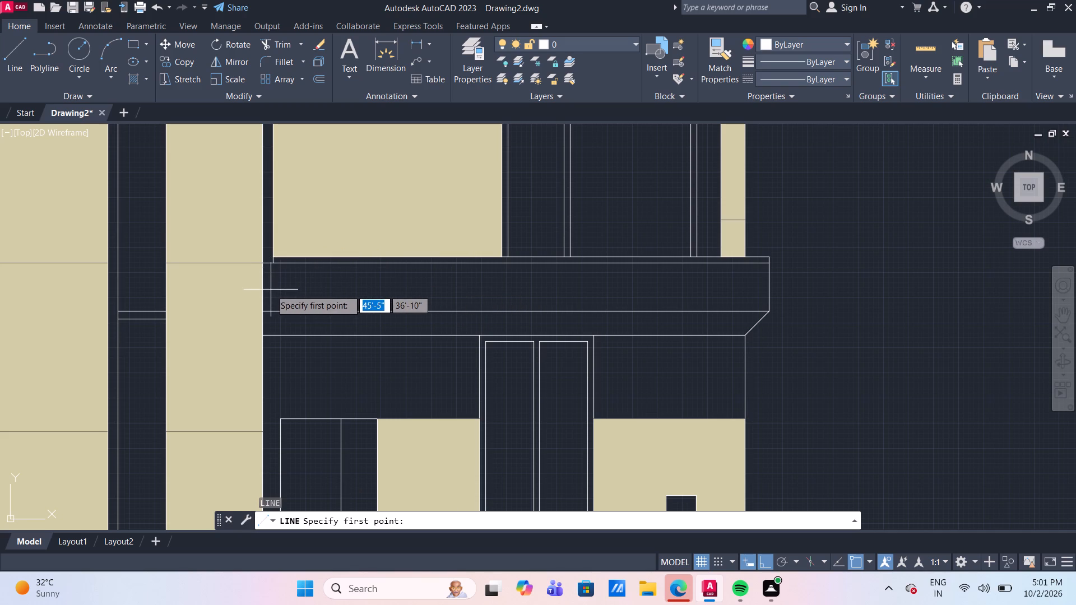
click(262, 290)
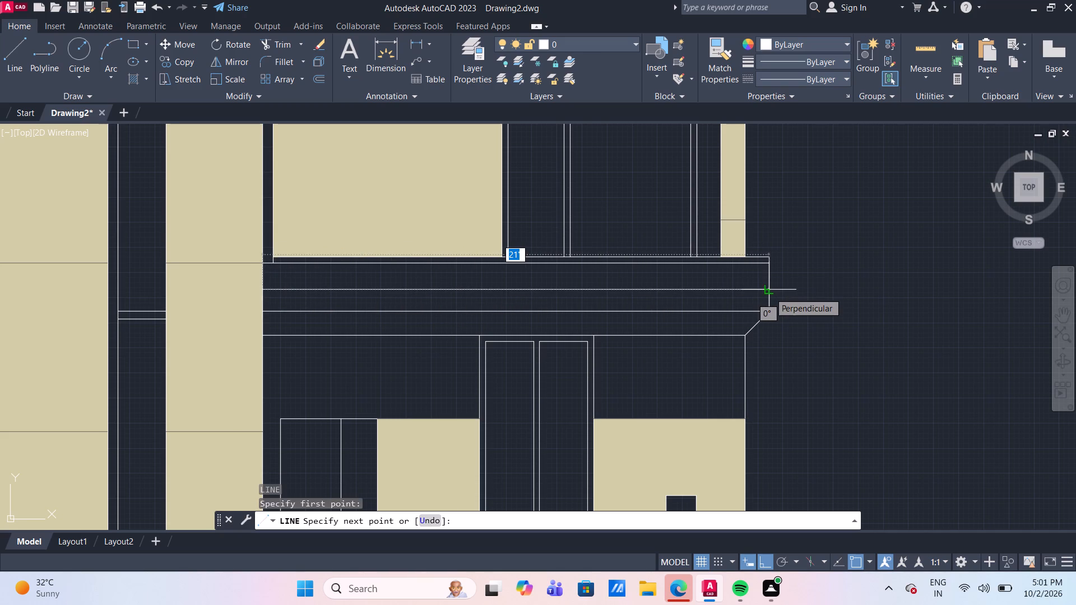
click(769, 292)
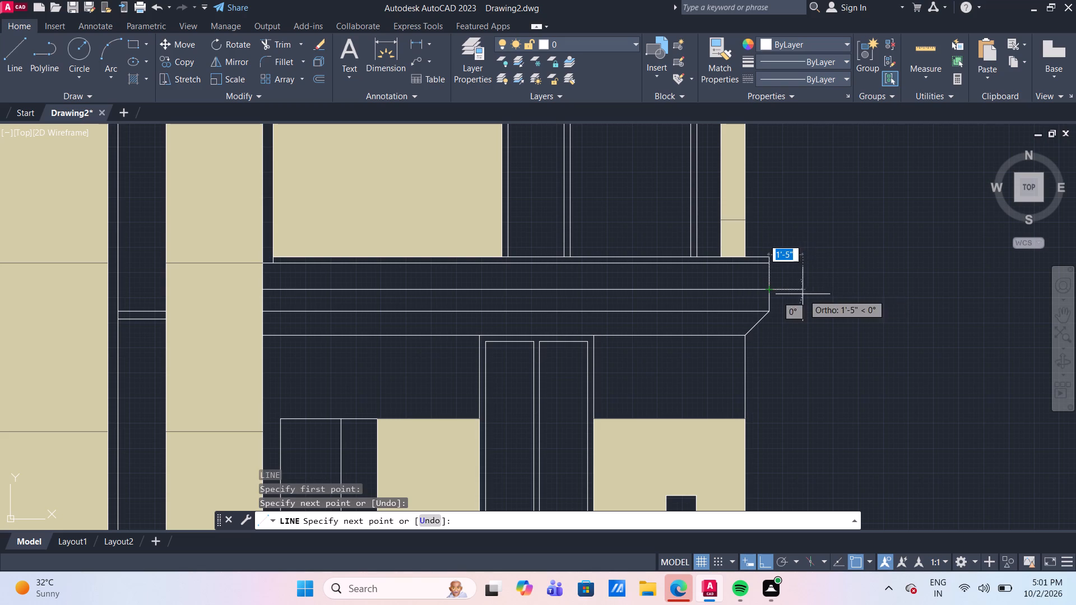
key(Escape)
Set the new horizontal line in the slab band to Color 251.
click(690, 288)
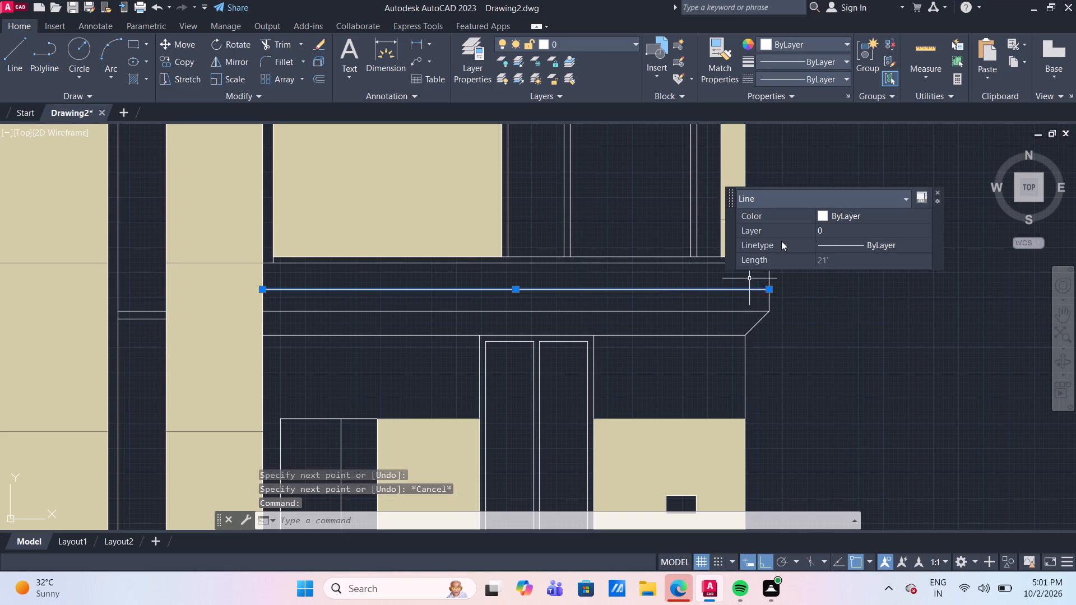
click(852, 214)
click(852, 214)
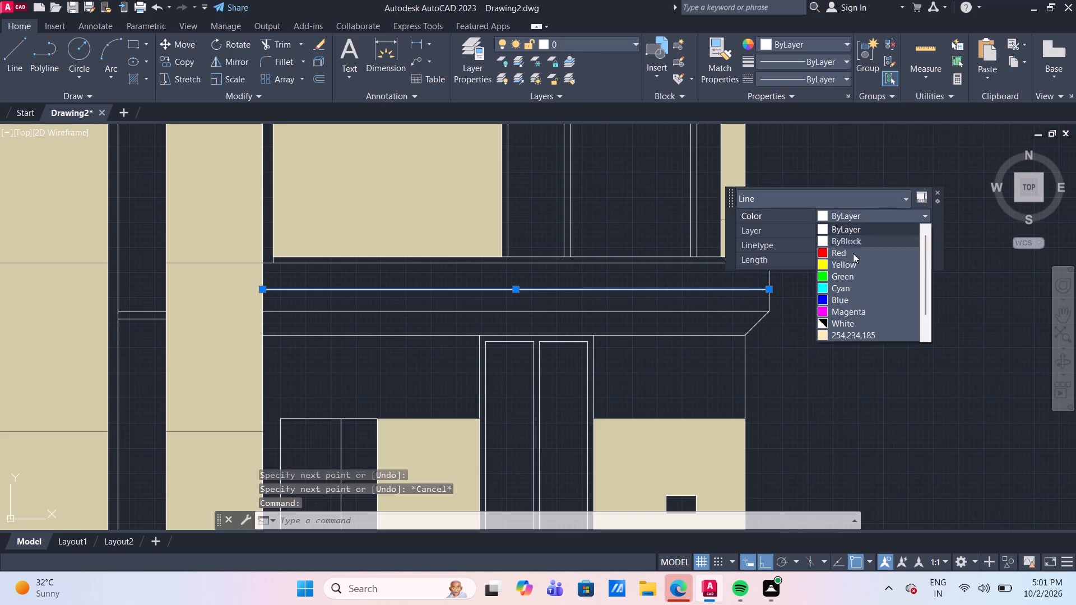
scroll(860, 311, down, 2)
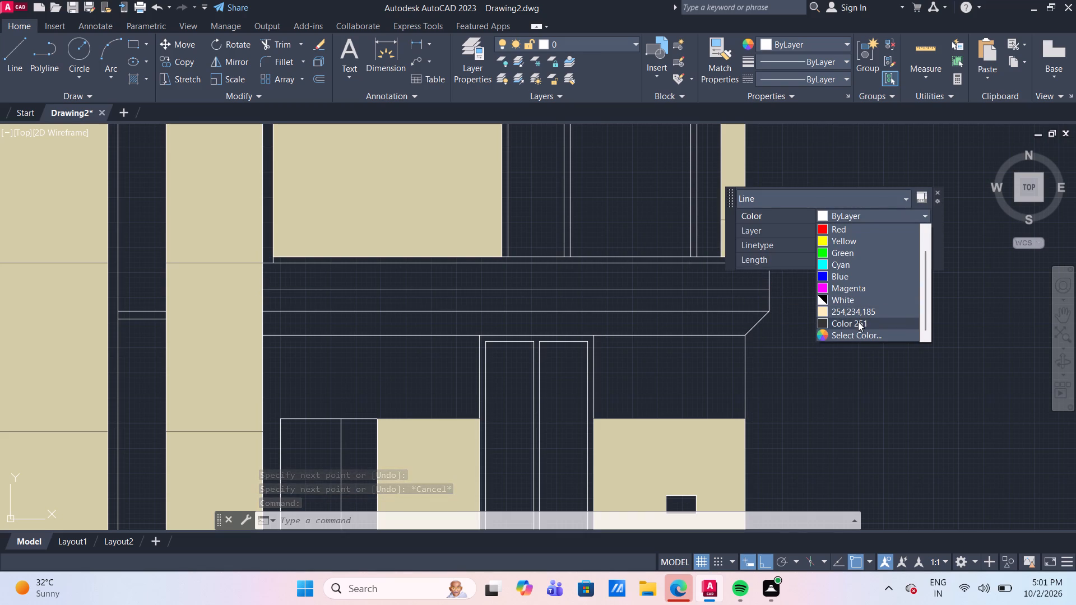
click(858, 322)
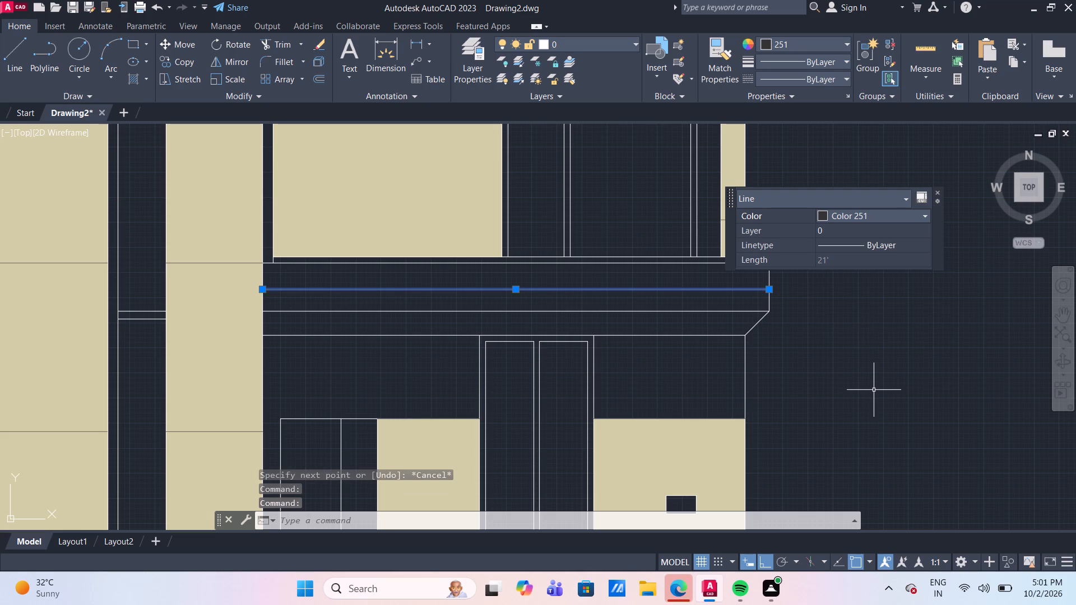
key(Escape)
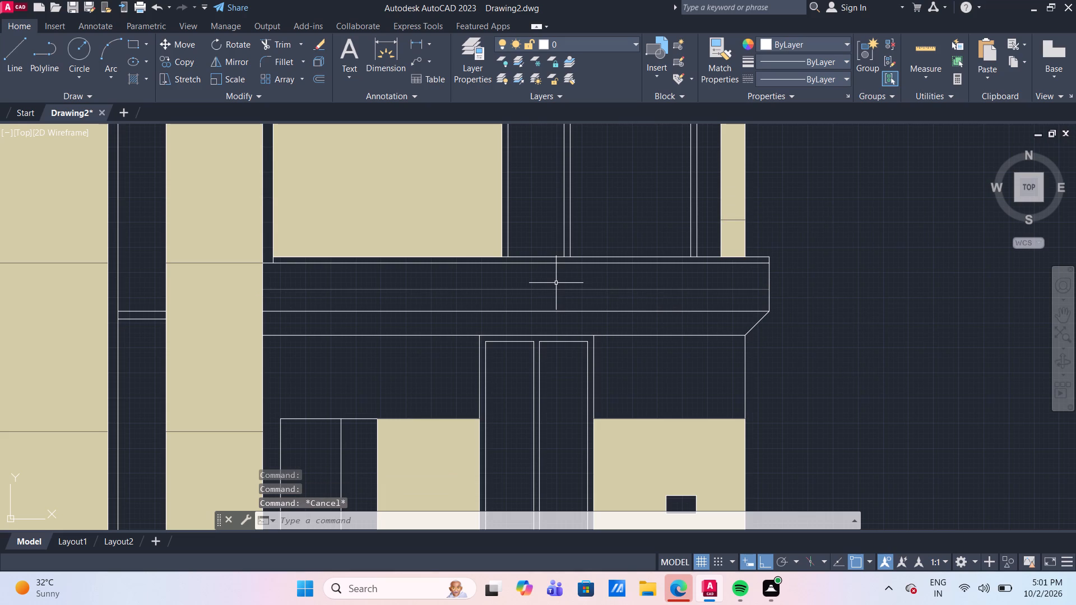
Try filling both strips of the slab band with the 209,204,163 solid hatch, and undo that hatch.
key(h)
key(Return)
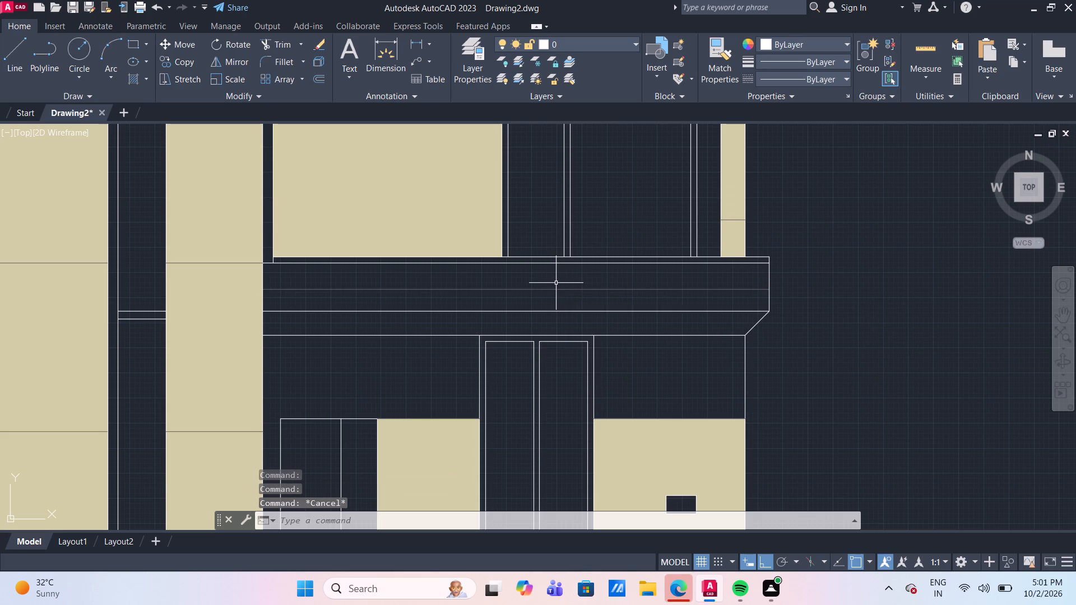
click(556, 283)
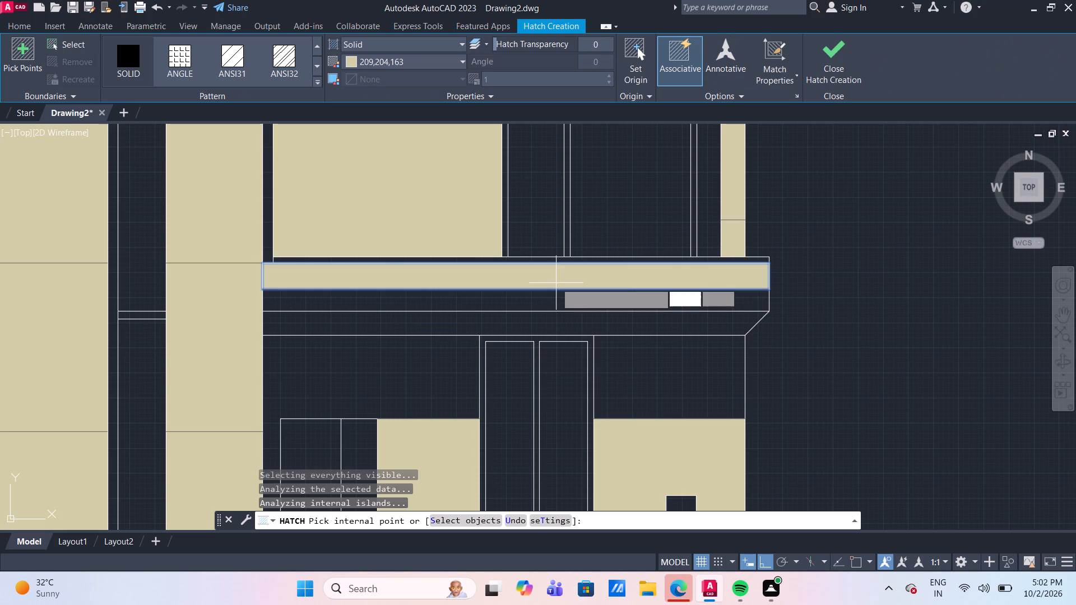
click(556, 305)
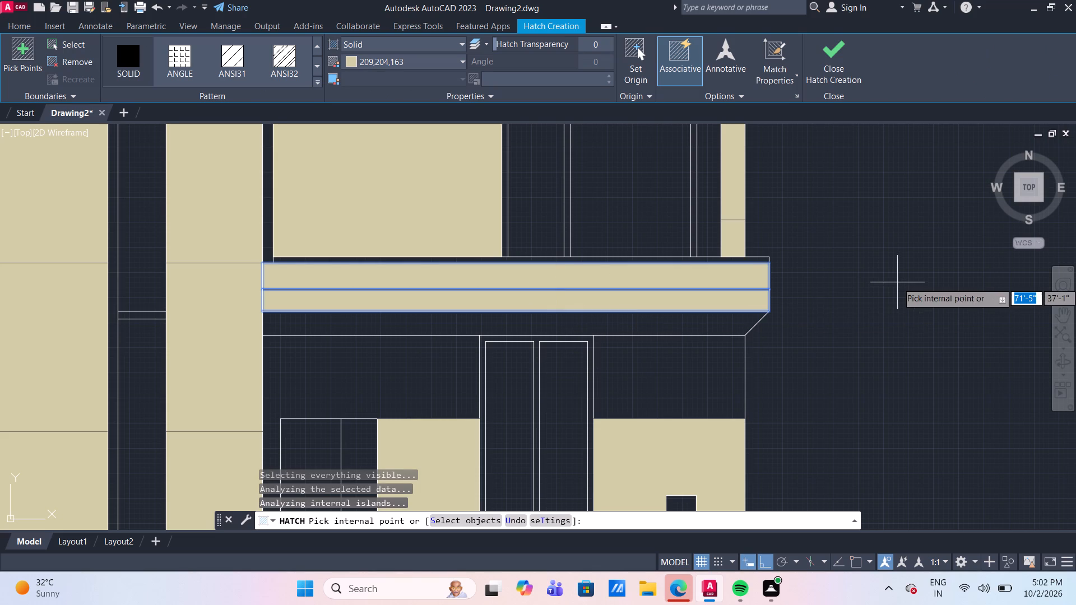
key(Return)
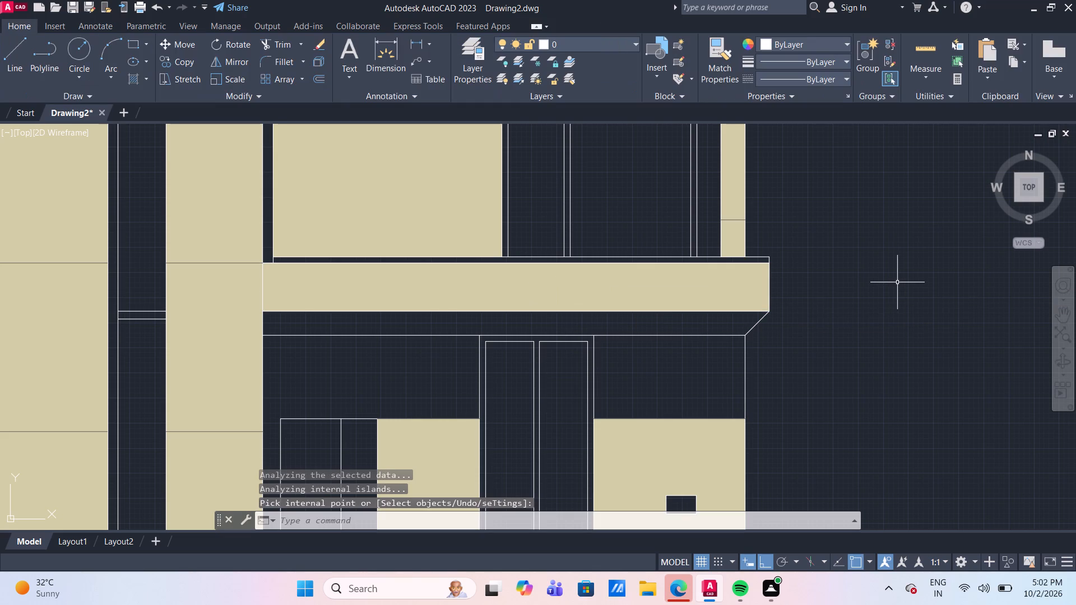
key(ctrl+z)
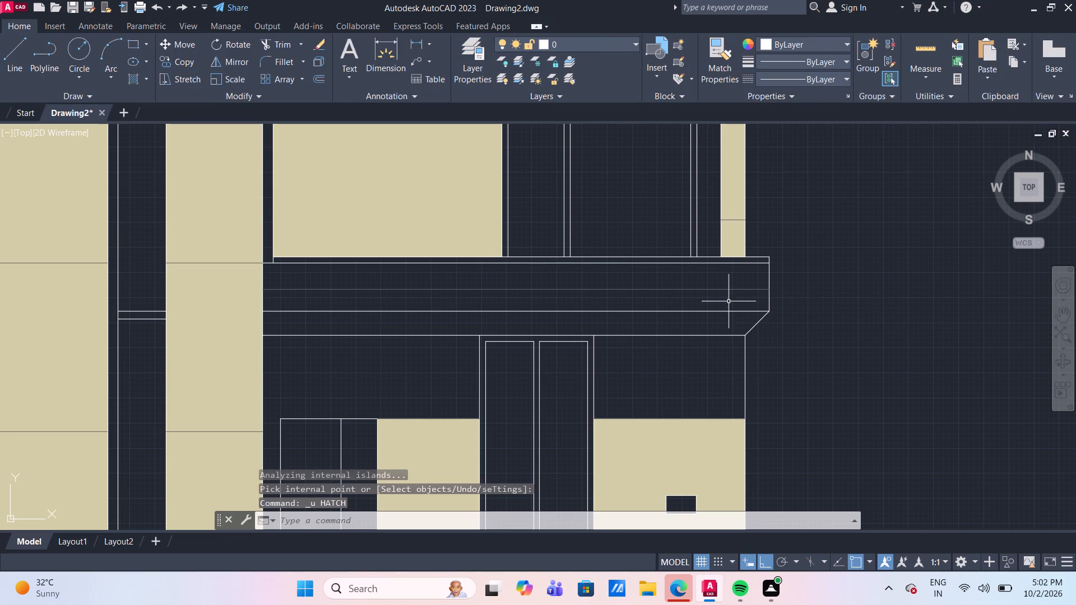
Fill the lower and upper strips of the slab band with separate 209,204,163 solid hatches.
scroll(544, 302, up, 1)
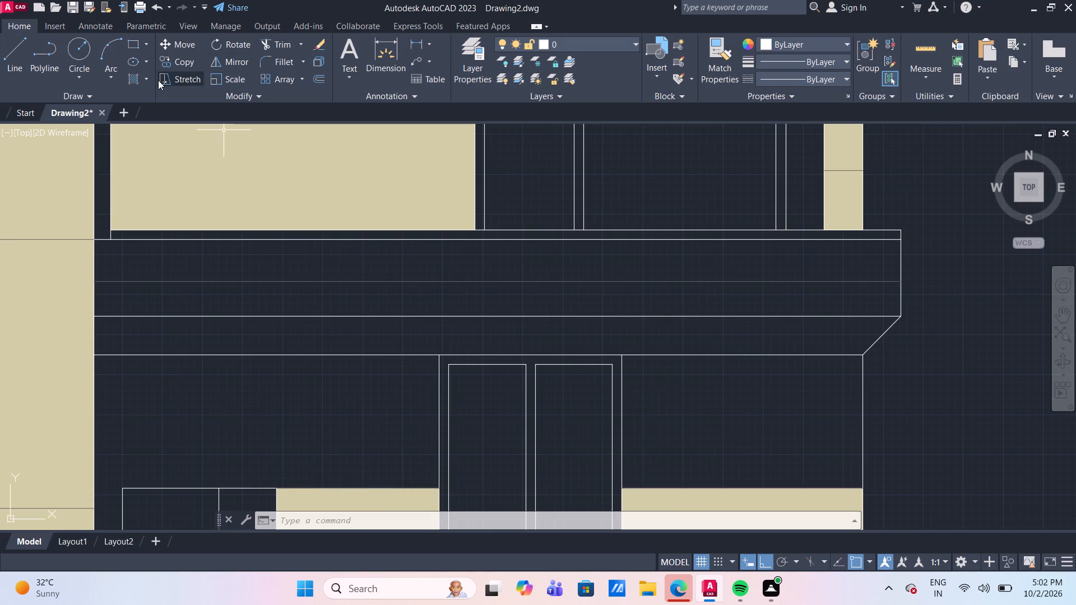
click(138, 78)
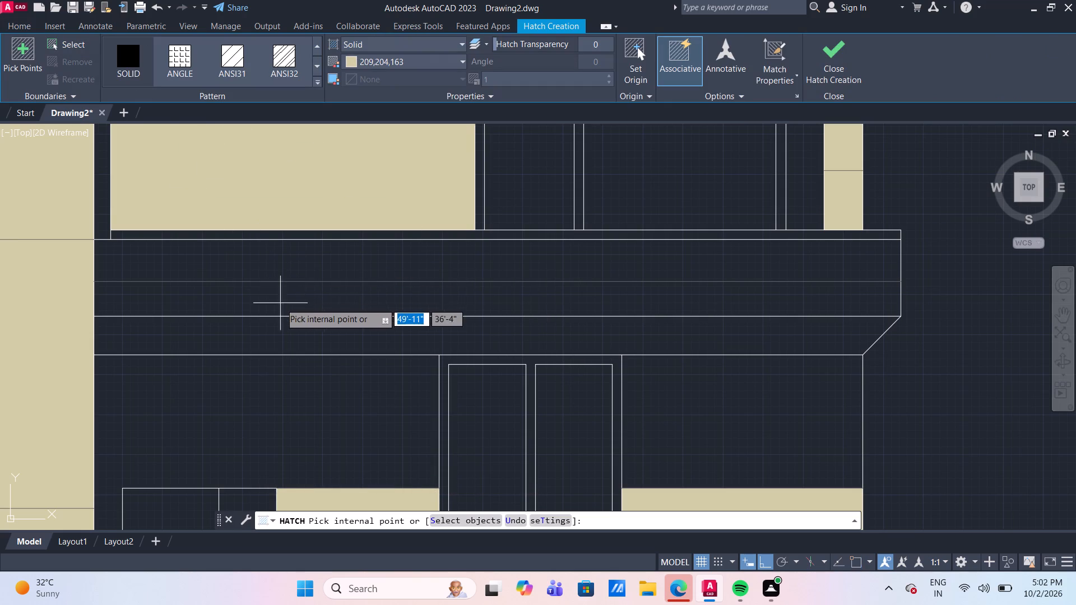
click(280, 303)
key(Return)
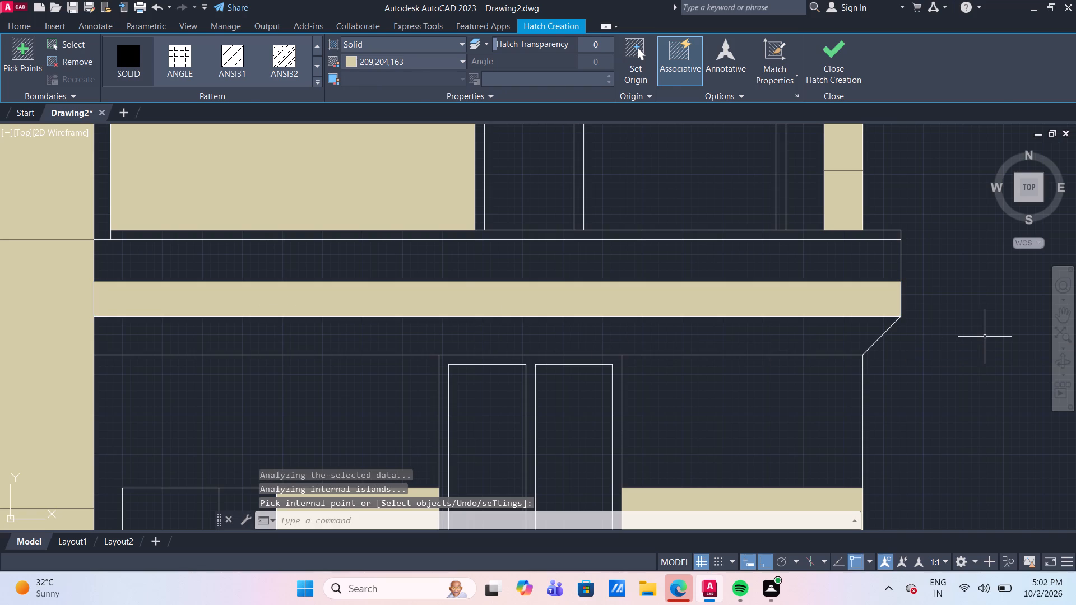
key(h)
key(Return)
click(428, 267)
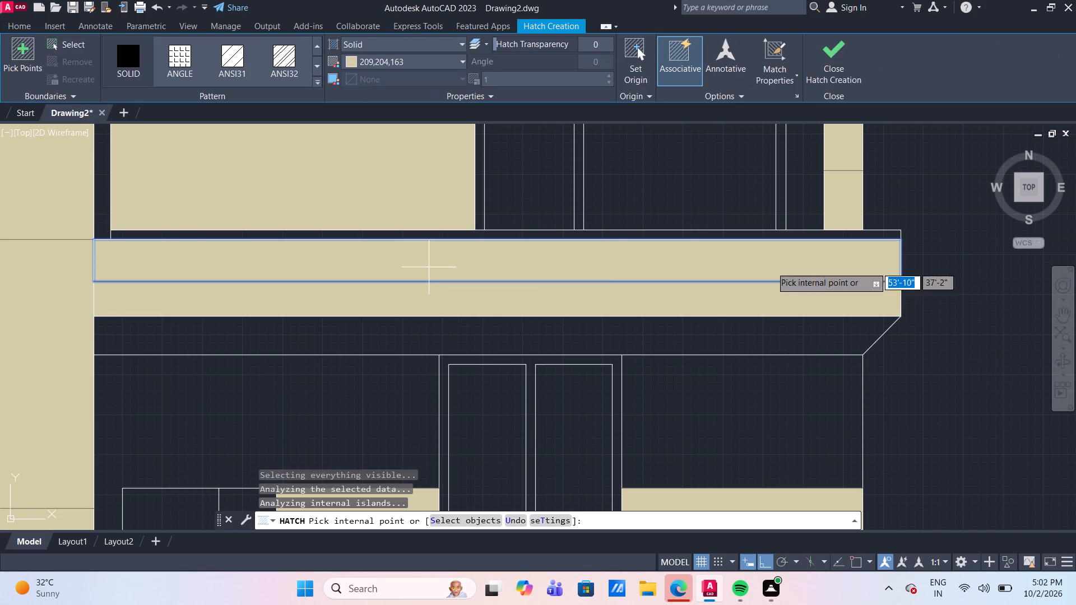
key(Return)
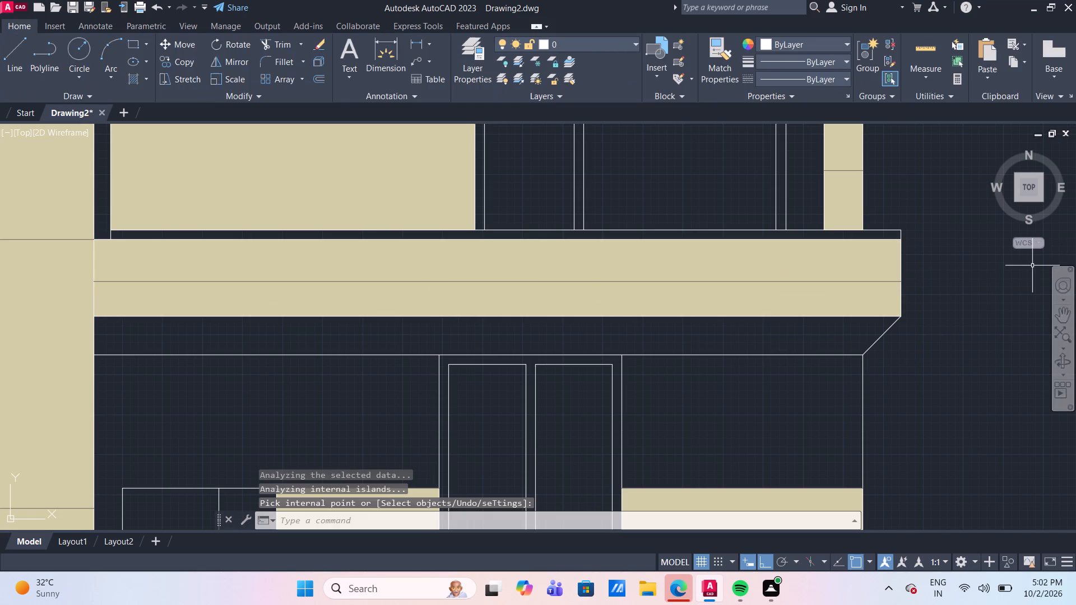
Set the vertical line where the slab band meets the tower column to Color 251.
scroll(353, 332, down, 1)
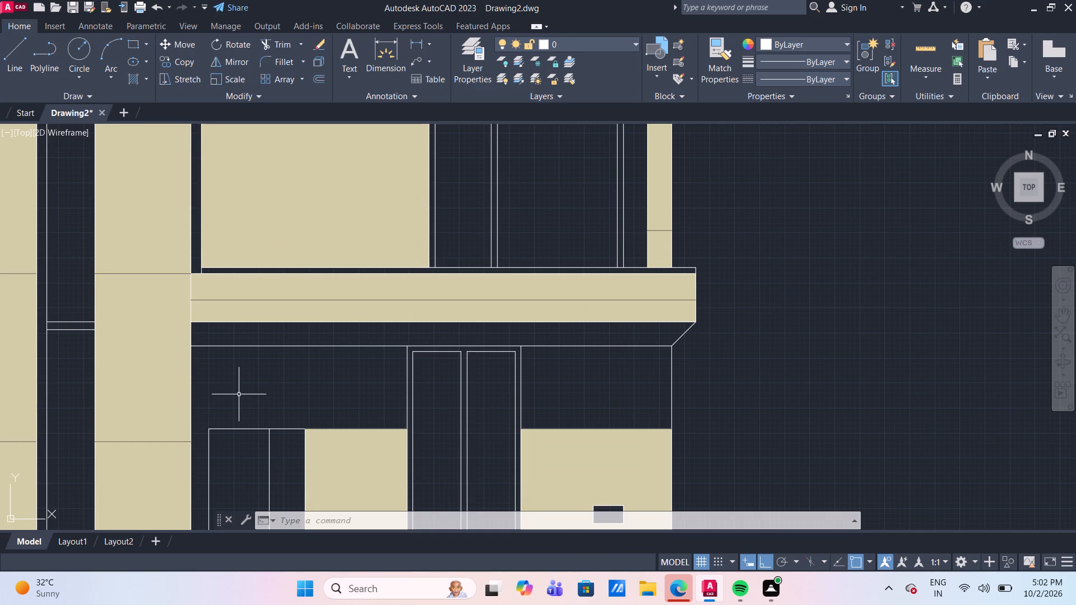
scroll(222, 317, up, 1)
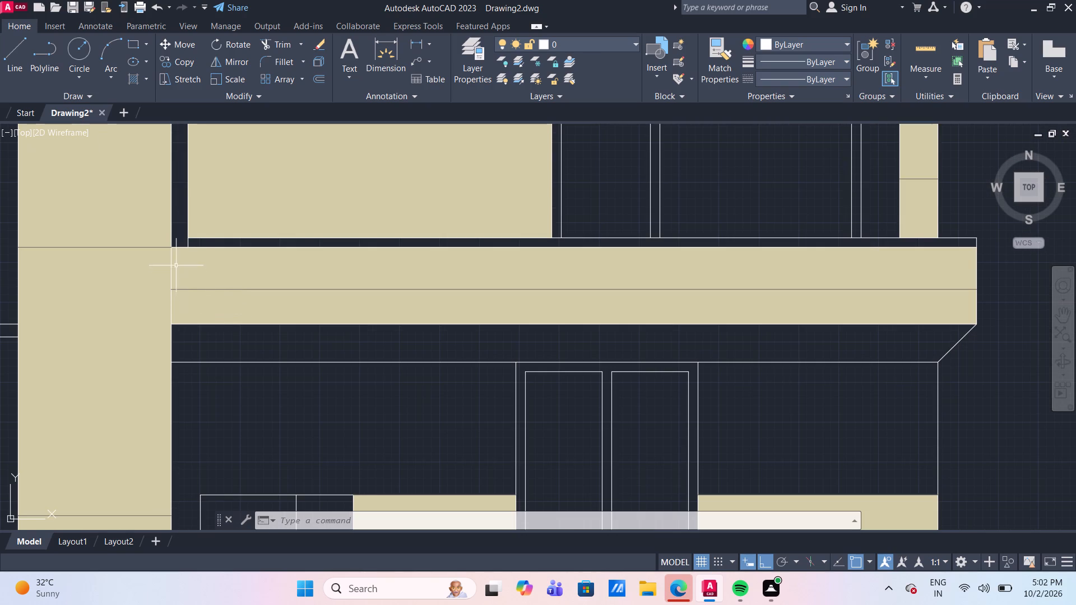
click(171, 263)
scroll(177, 262, down, 2)
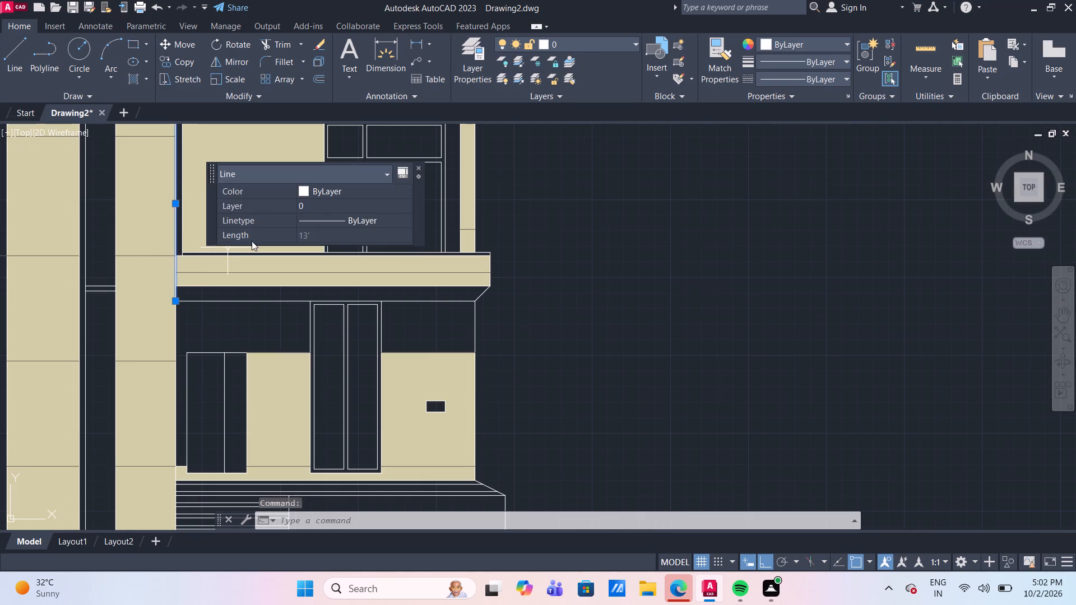
click(317, 188)
click(317, 188)
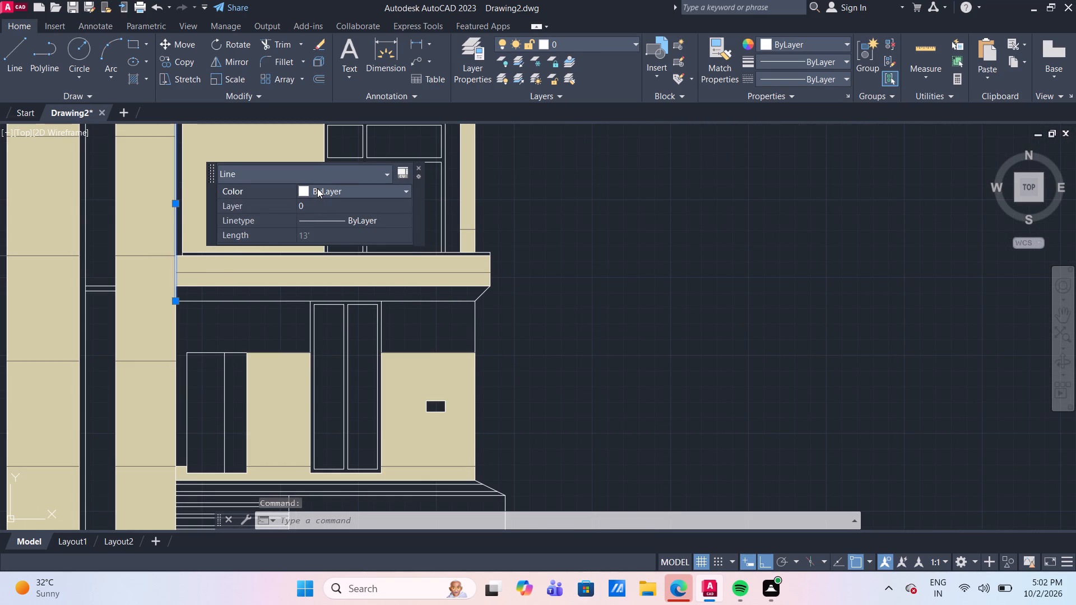
scroll(368, 269, down, 3)
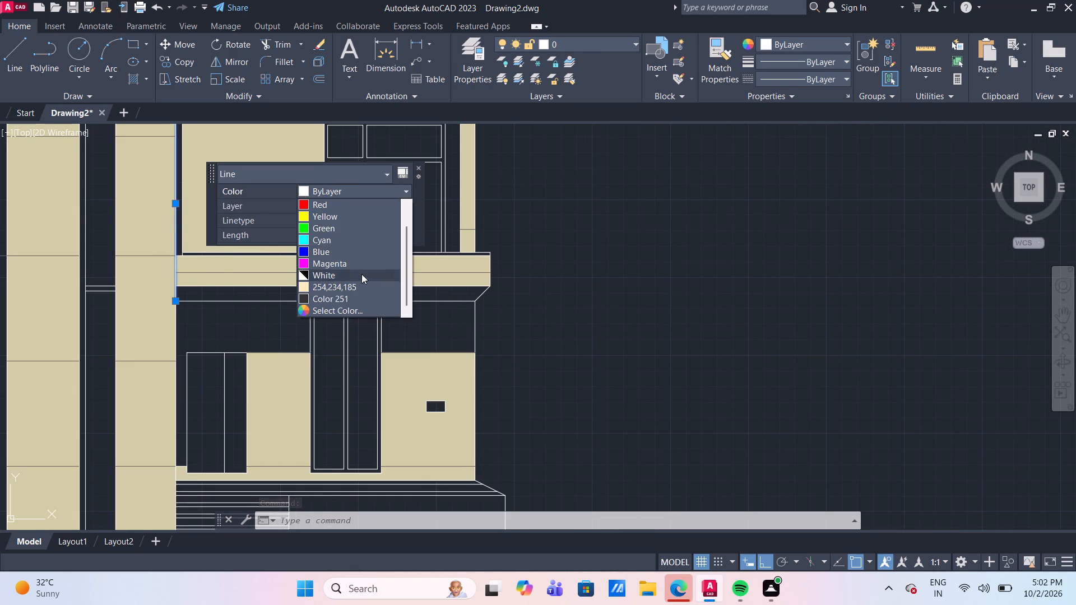
click(342, 296)
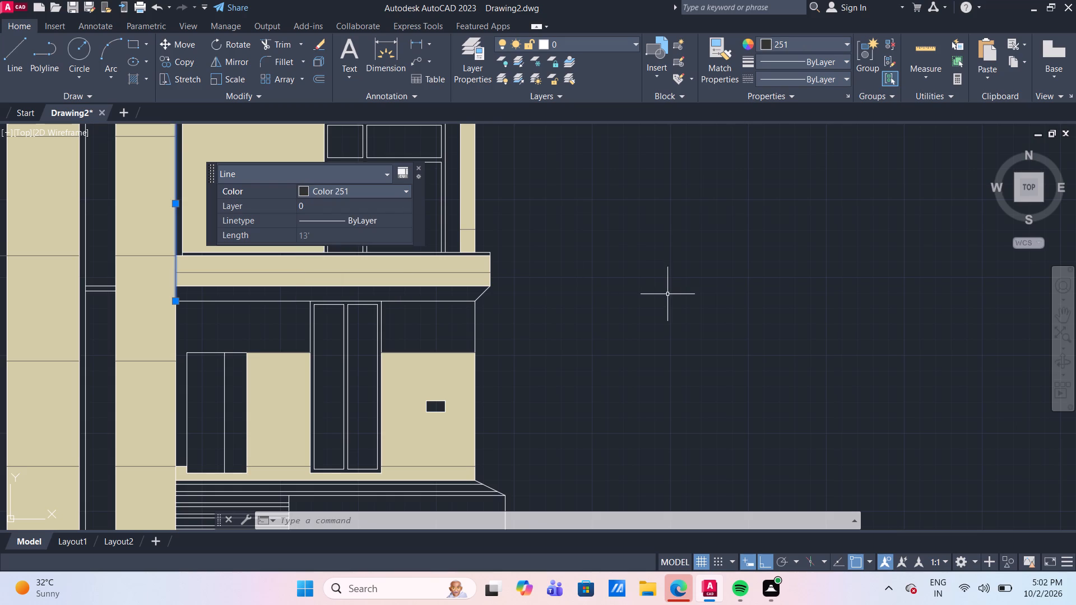
key(Escape)
Set the vertical tower edge line beside the upper storey's top band to Color 251.
scroll(667, 294, down, 2)
scroll(652, 273, up, 2)
middle_drag(652, 269, 656, 324)
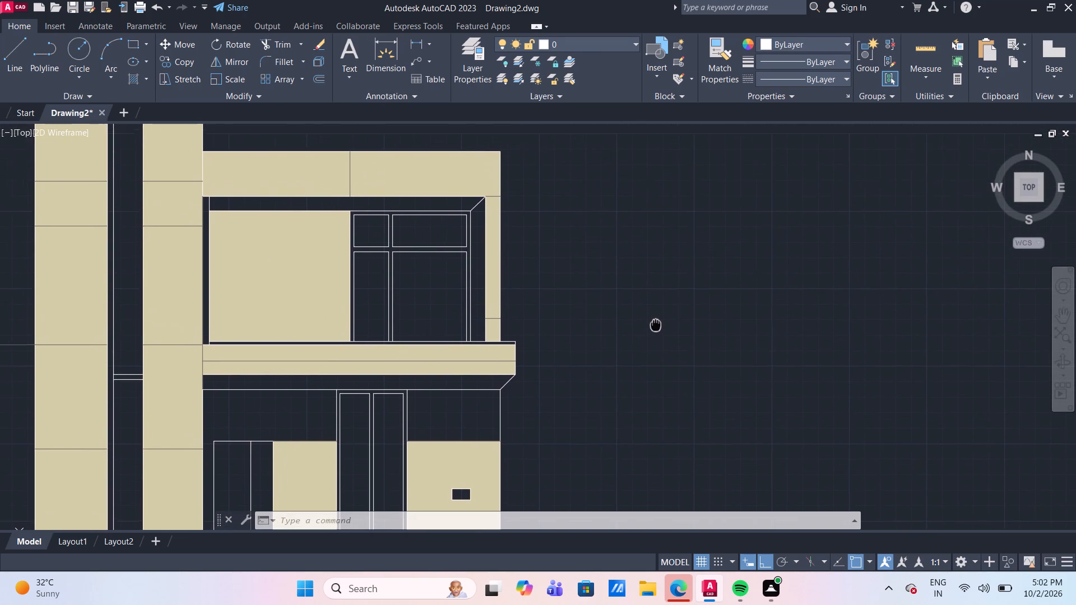
middle_drag(656, 324, 681, 345)
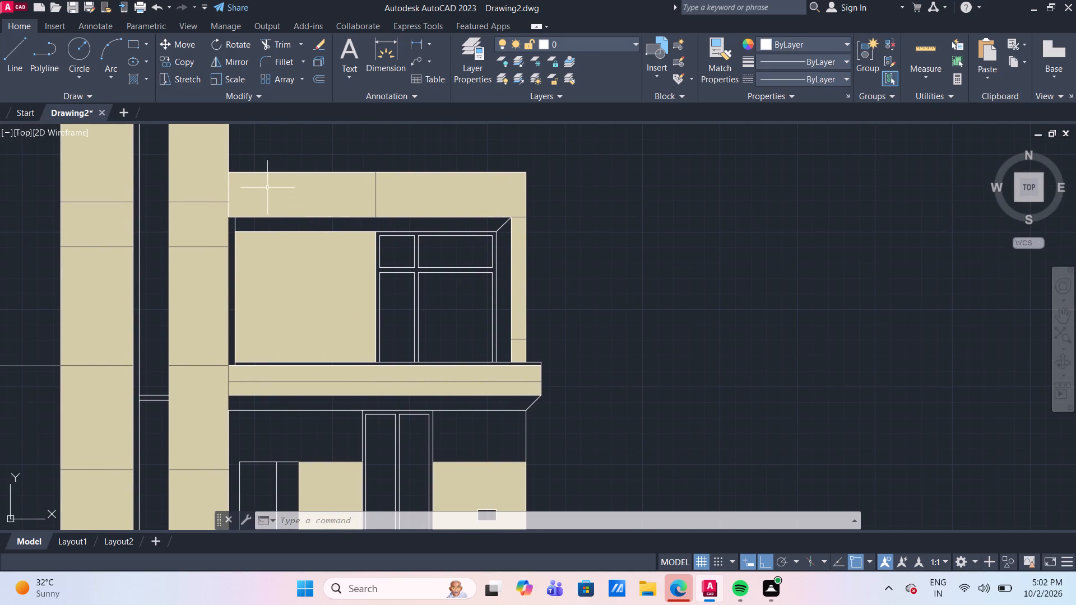
scroll(226, 184, up, 1)
click(228, 191)
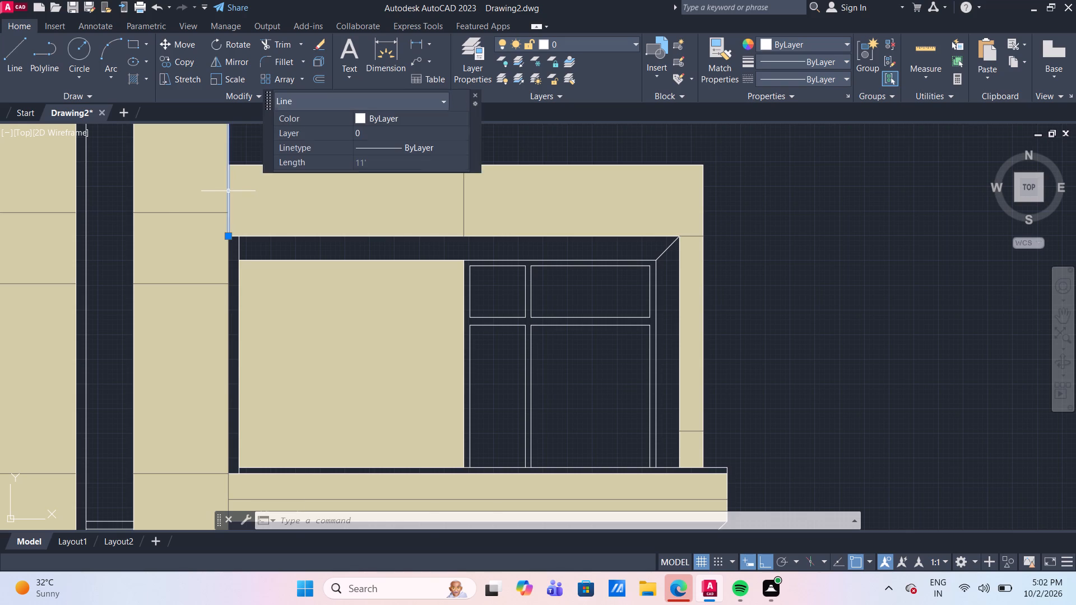
scroll(228, 191, down, 1)
click(370, 118)
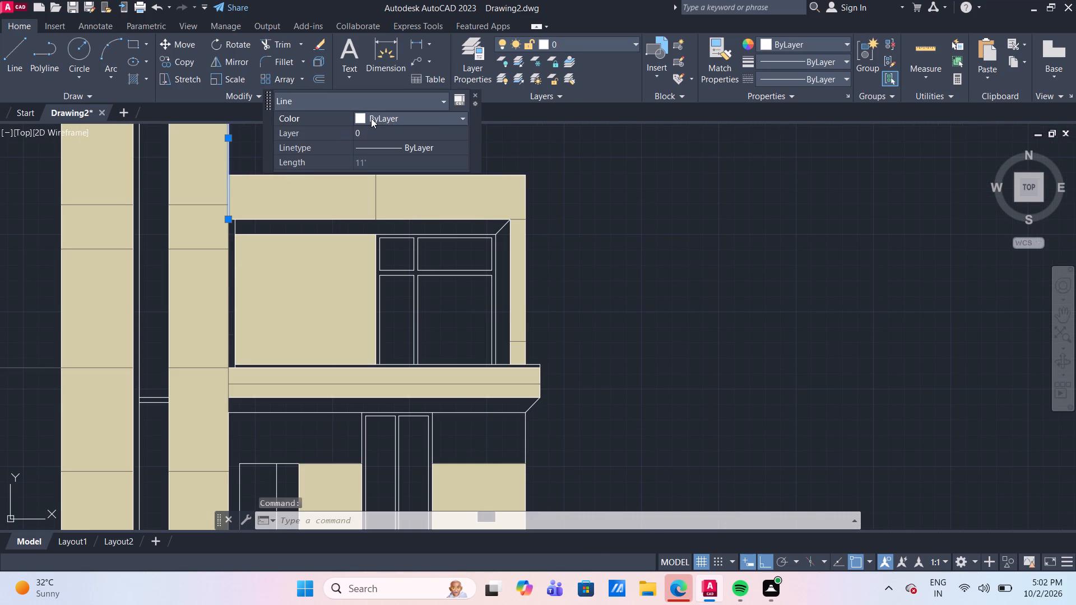
click(371, 118)
scroll(401, 190, down, 2)
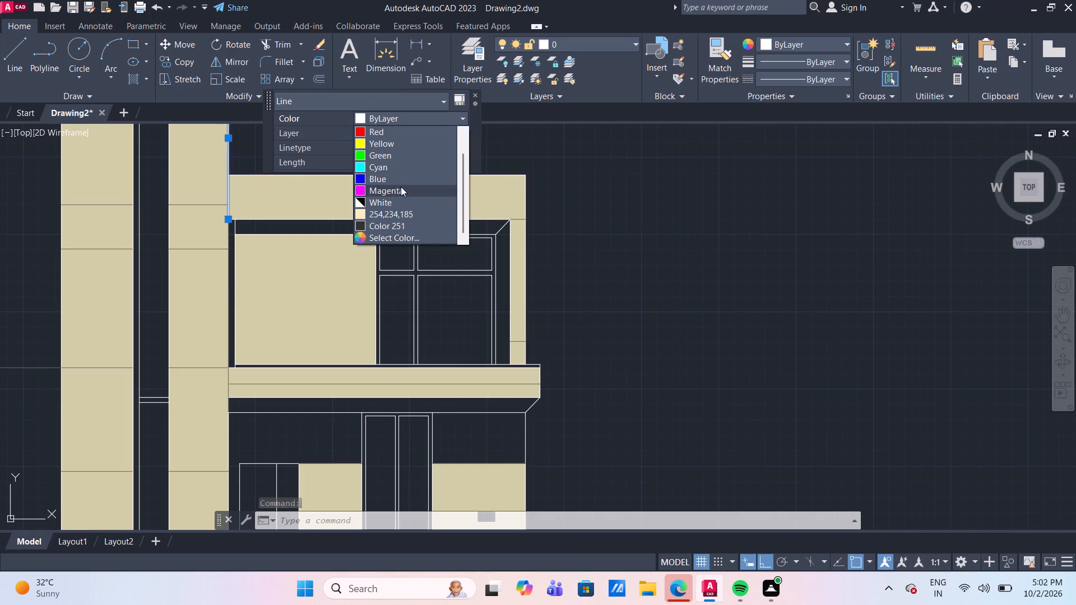
click(375, 226)
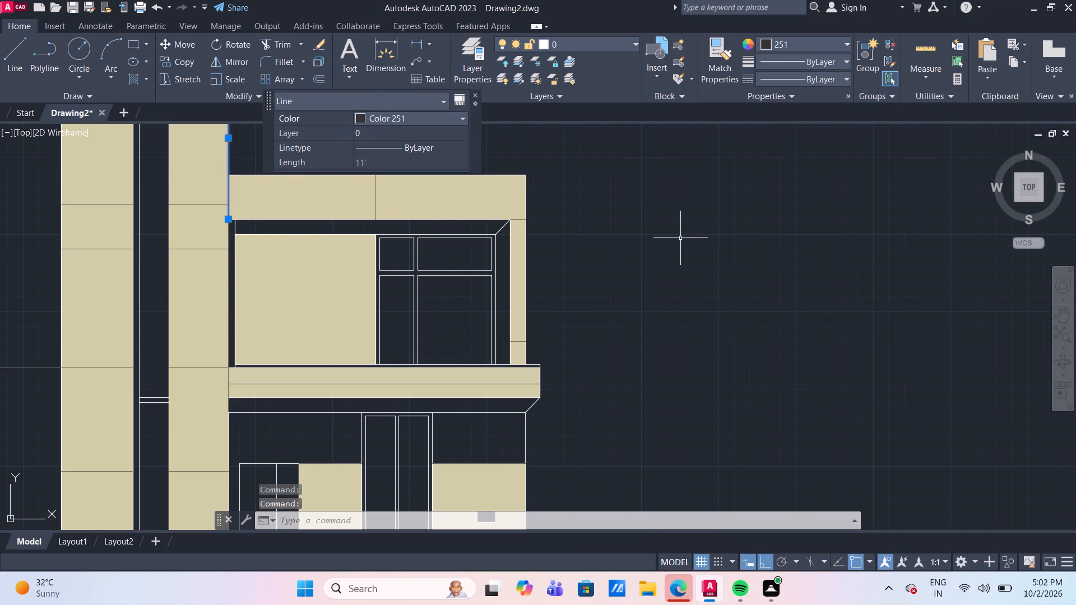
key(Escape)
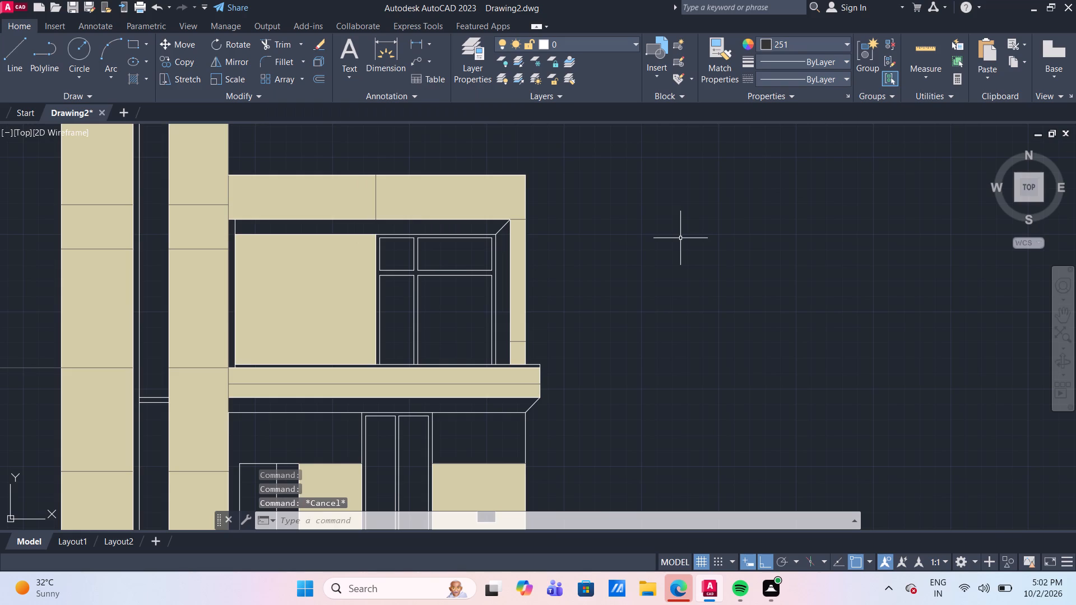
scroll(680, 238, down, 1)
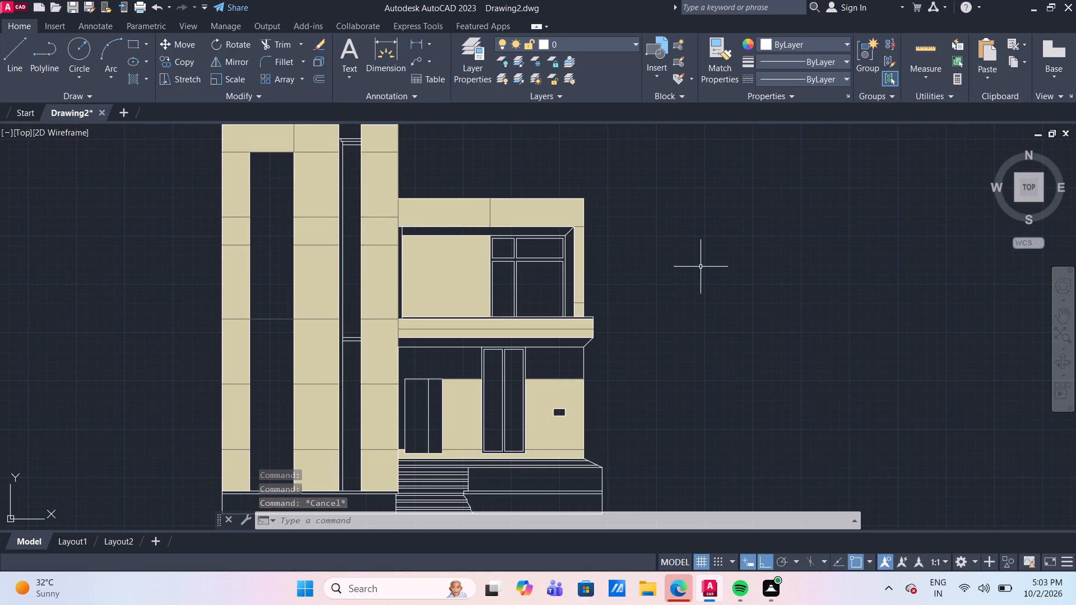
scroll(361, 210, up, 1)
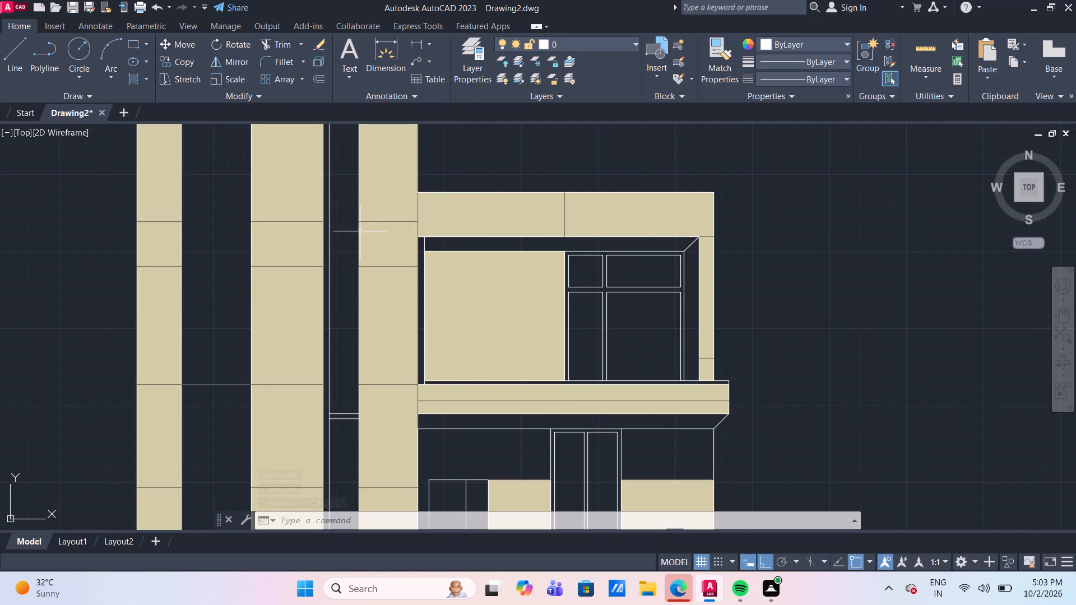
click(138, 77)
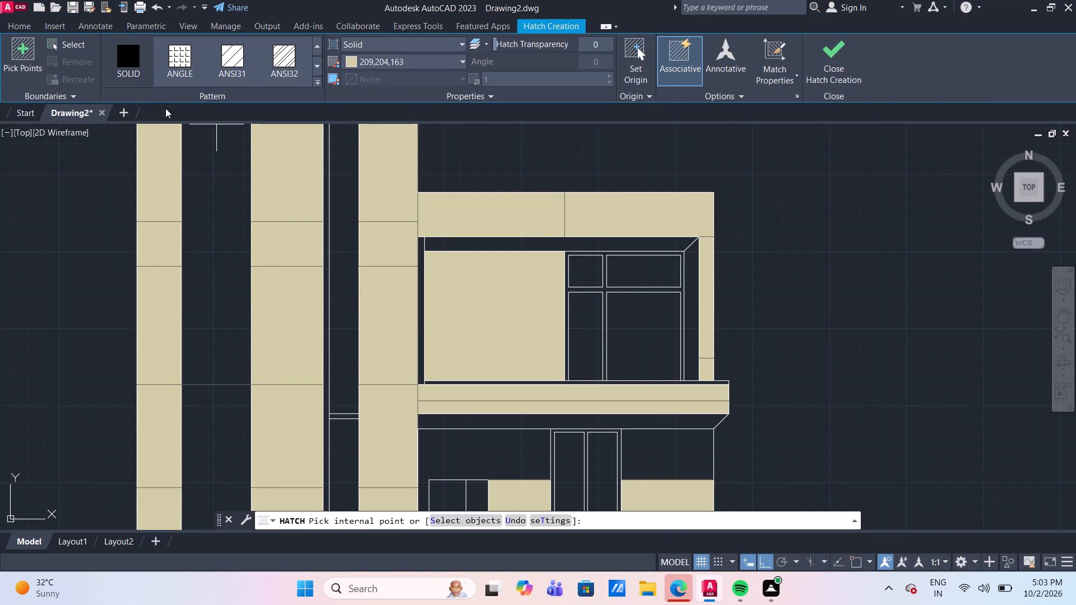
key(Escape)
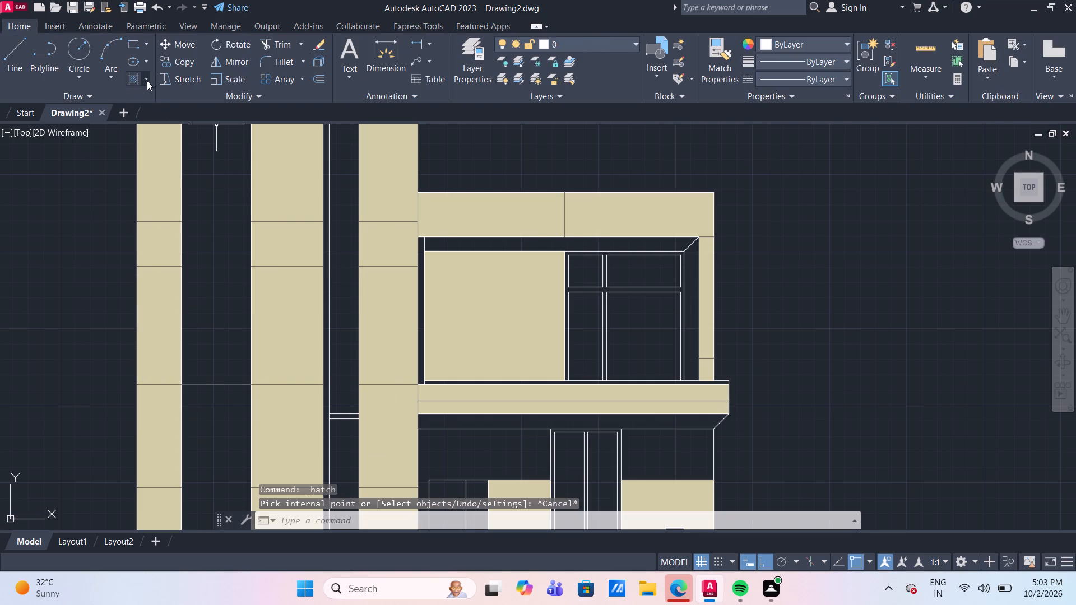
Fill the narrow vertical strip beside the tower's middle column with a GR_CYLIN gradient using colors 254,234,185 and 255,255,255.
click(147, 81)
click(188, 127)
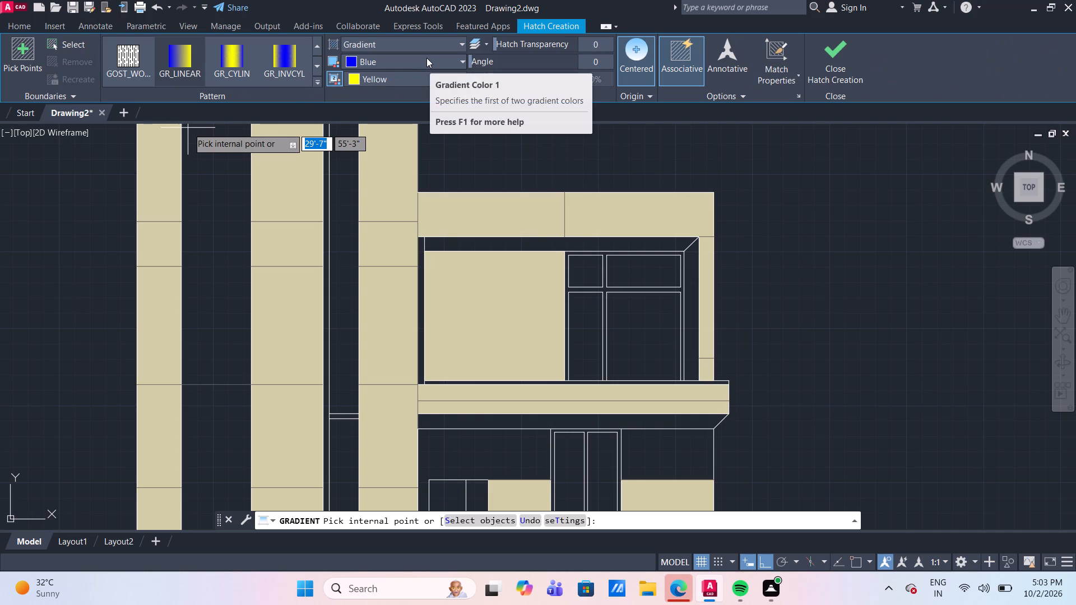
click(392, 80)
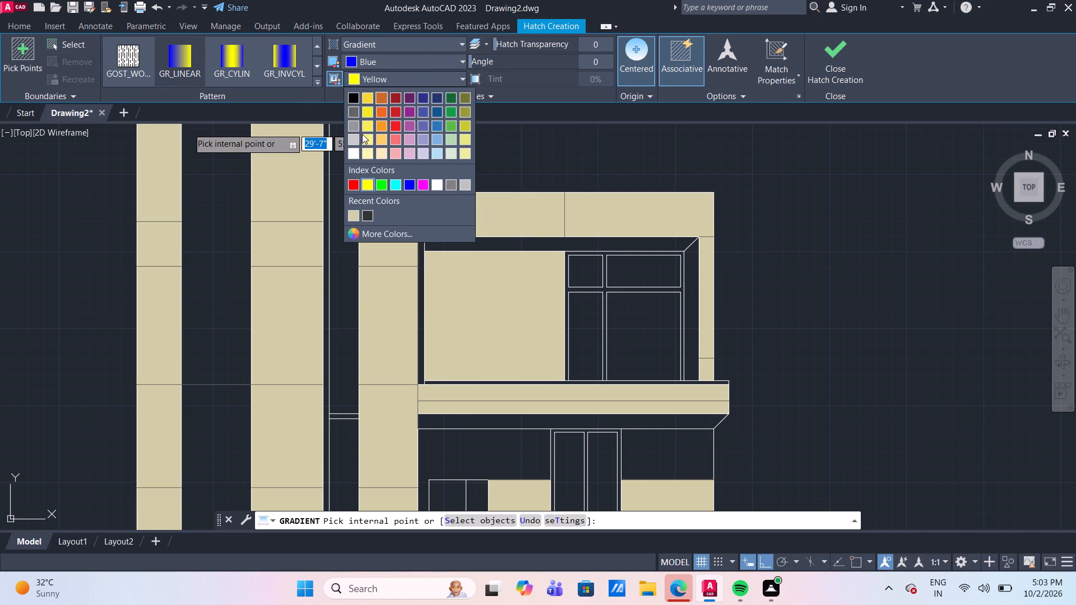
click(353, 158)
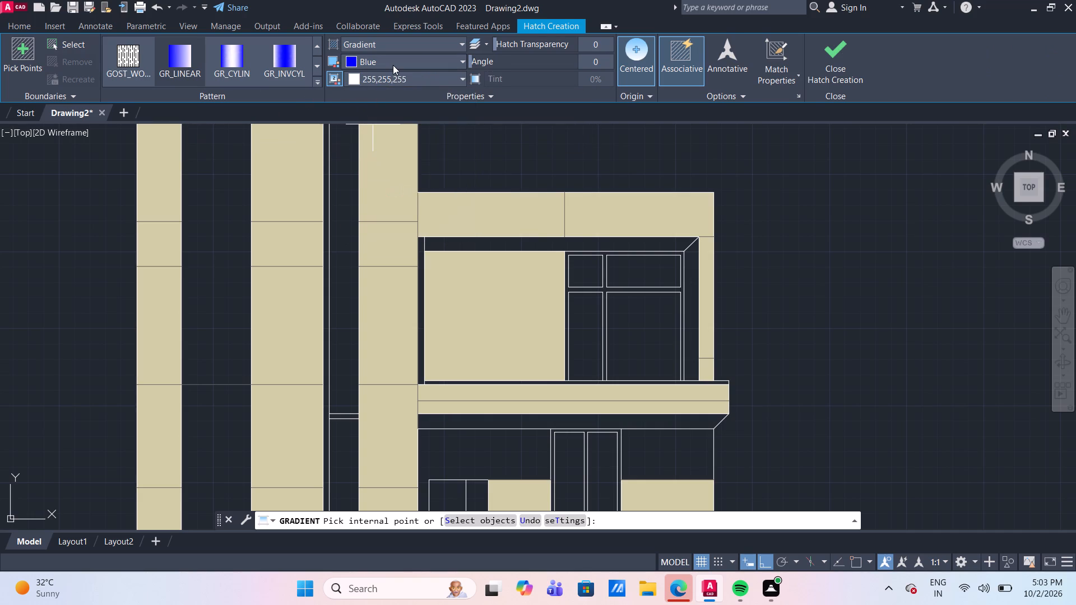
click(393, 64)
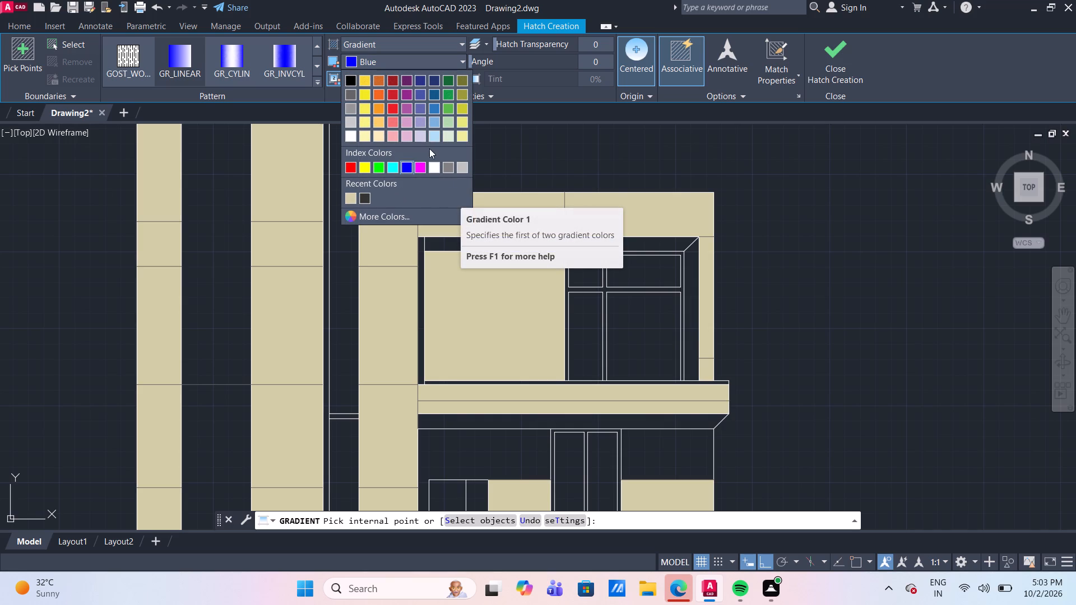
click(379, 136)
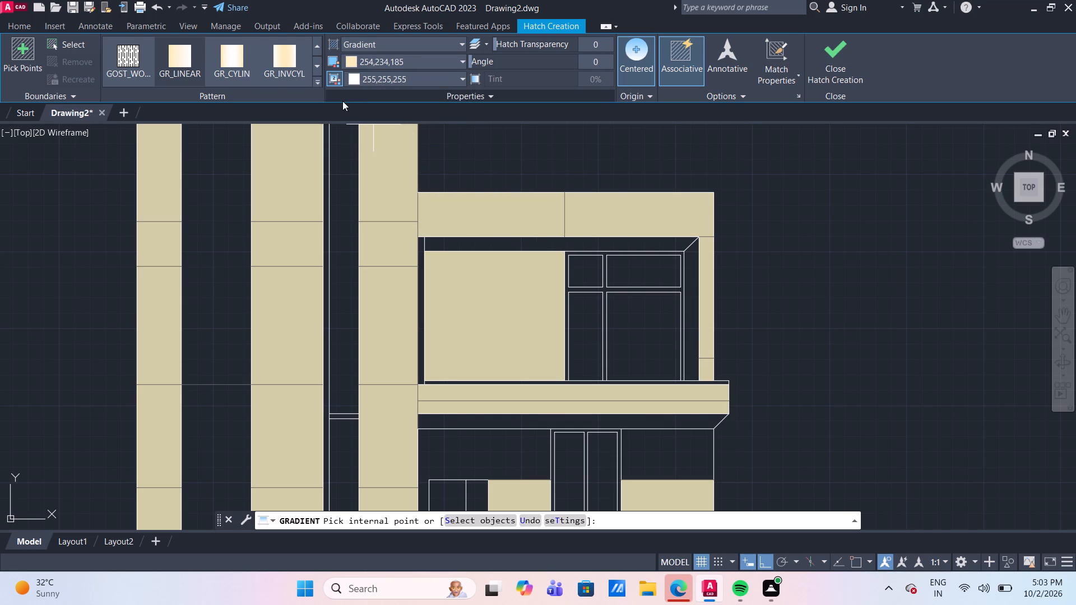
click(230, 54)
scroll(323, 201, up, 2)
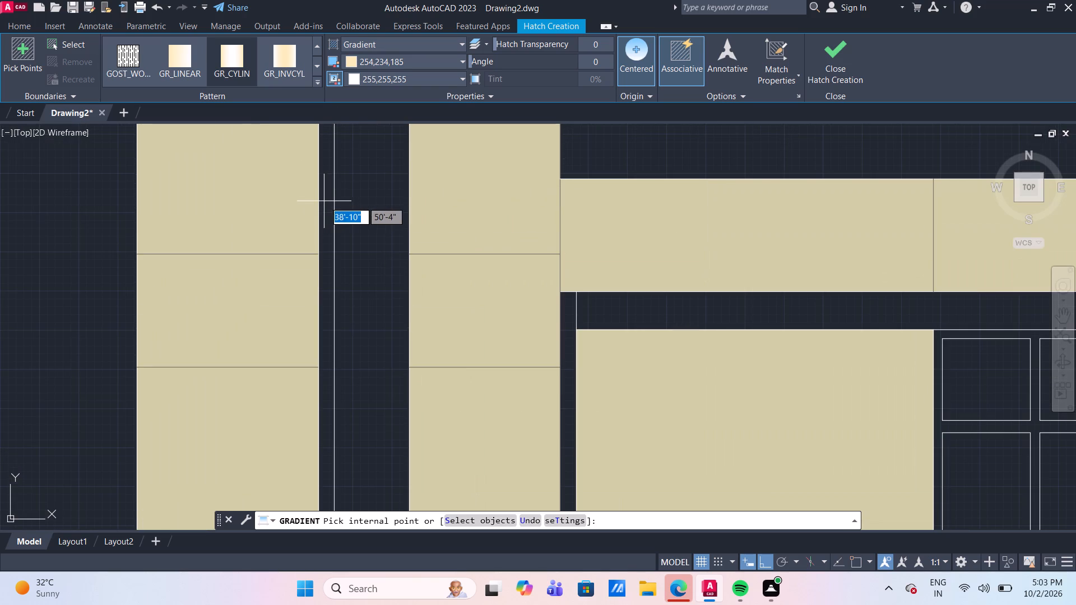
click(327, 203)
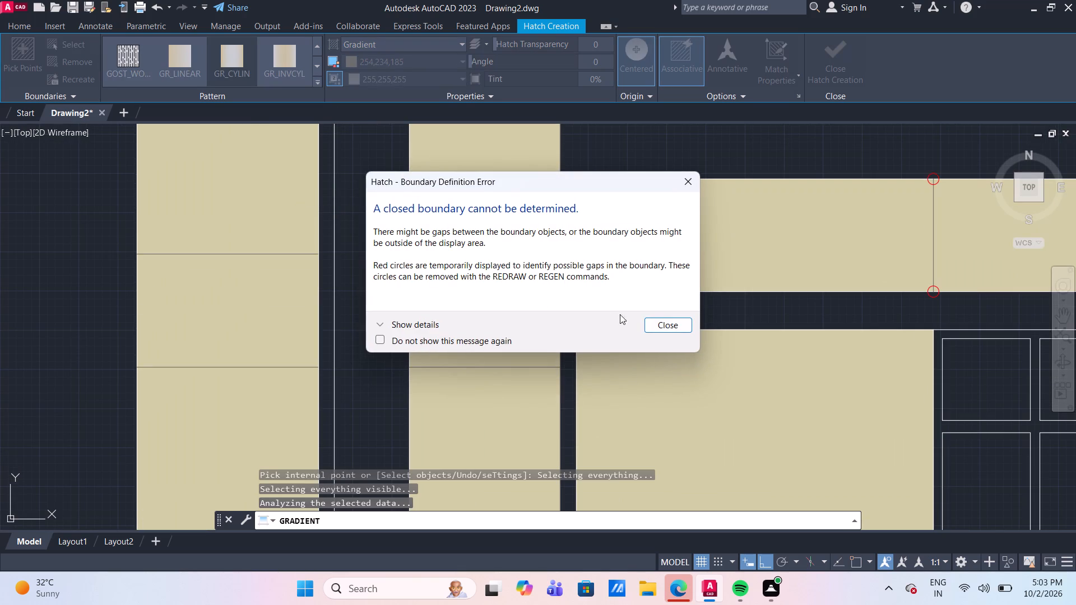
click(680, 324)
scroll(424, 286, down, 3)
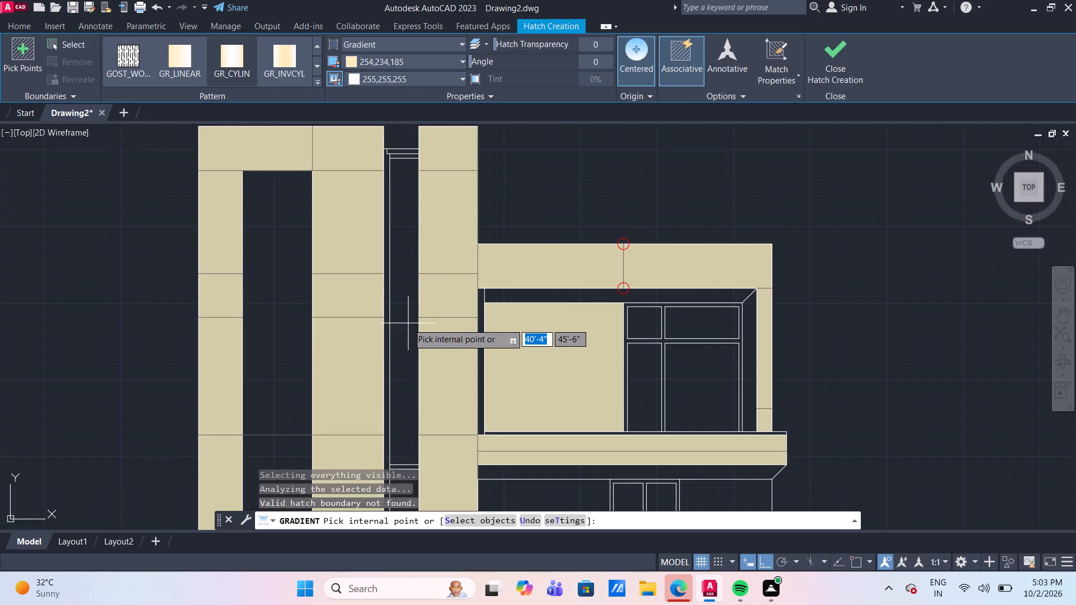
scroll(408, 323, down, 3)
scroll(414, 364, up, 3)
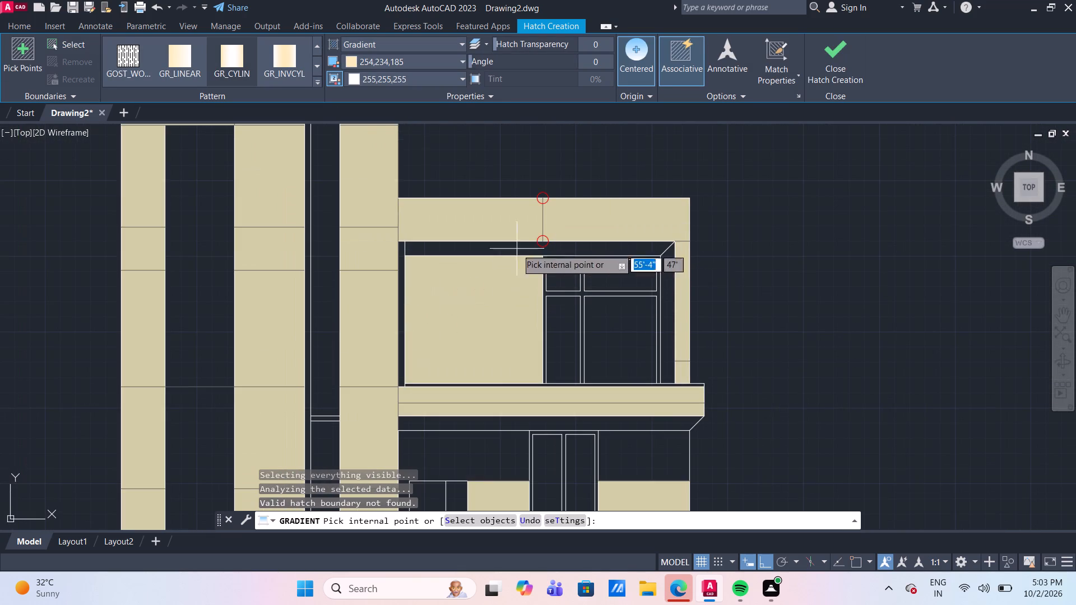
scroll(337, 215, up, 1)
click(290, 200)
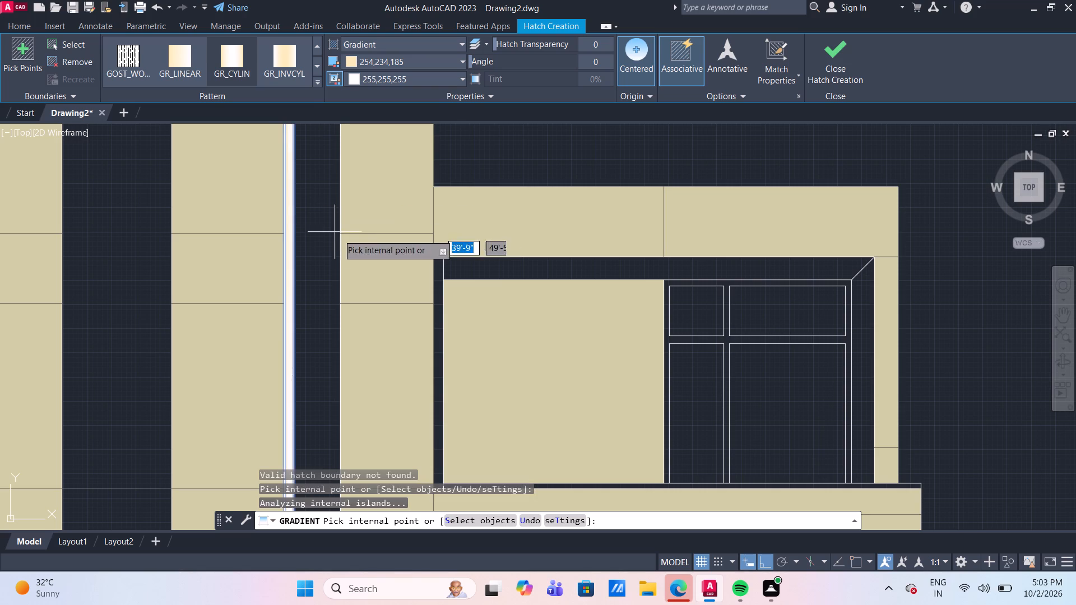
key(Return)
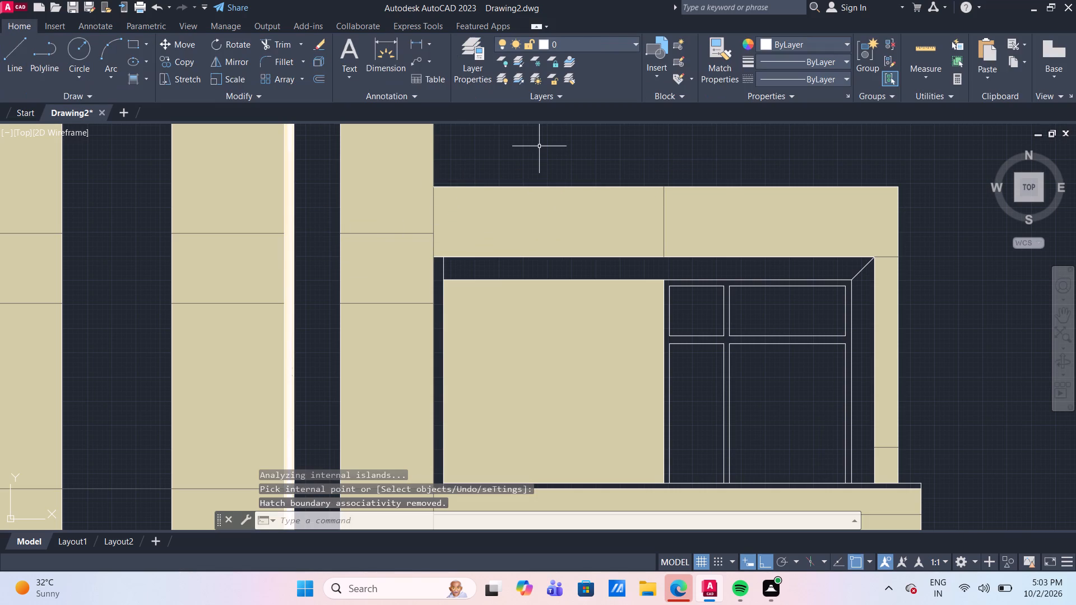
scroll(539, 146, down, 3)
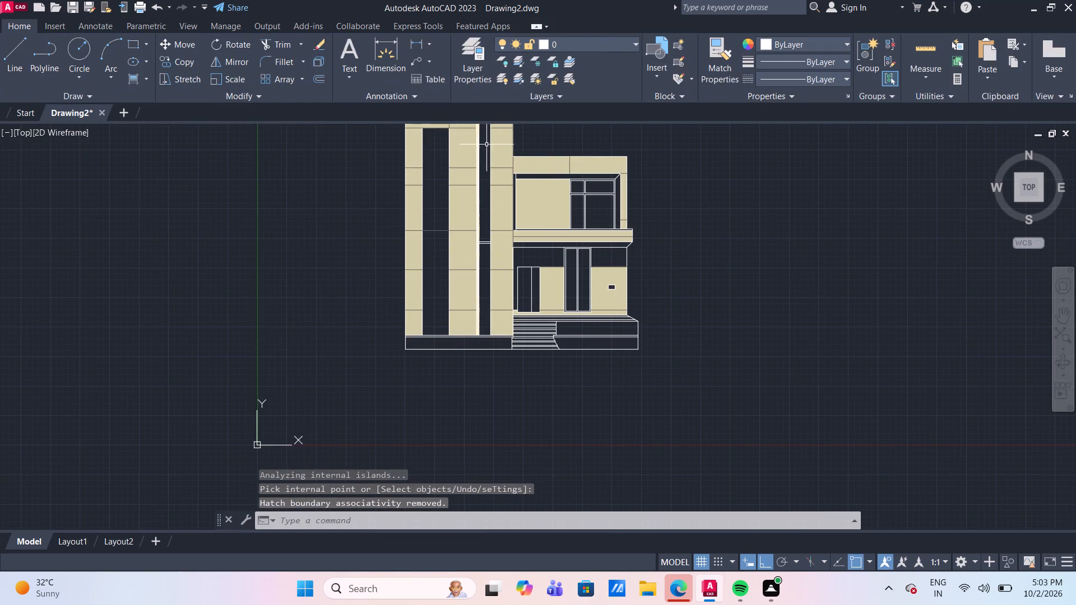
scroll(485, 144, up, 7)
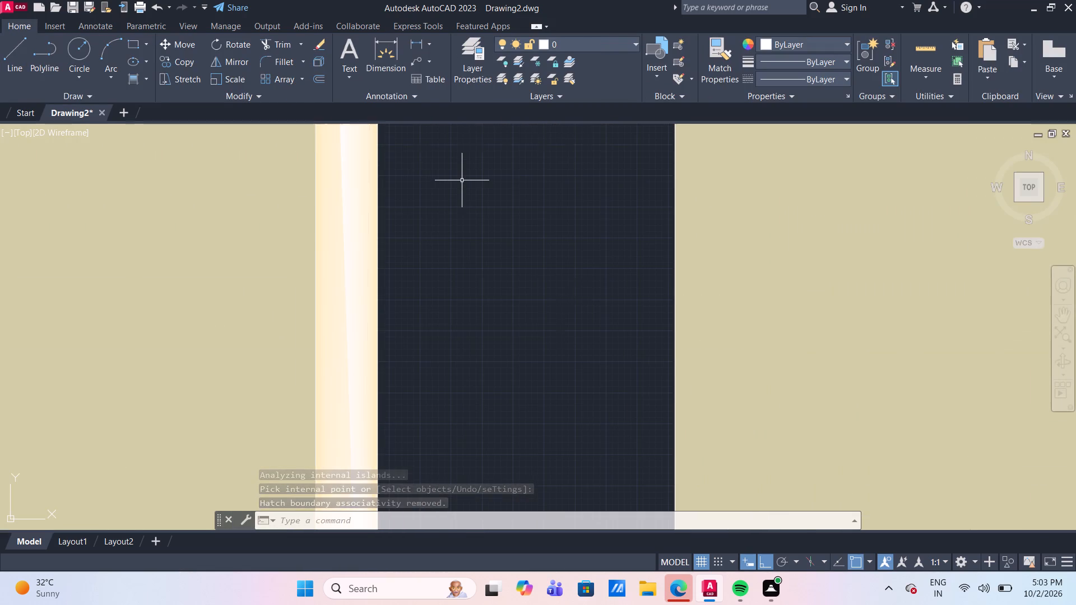
Delete the gradient fill from the narrow vertical strip beside the tower's middle column.
click(335, 217)
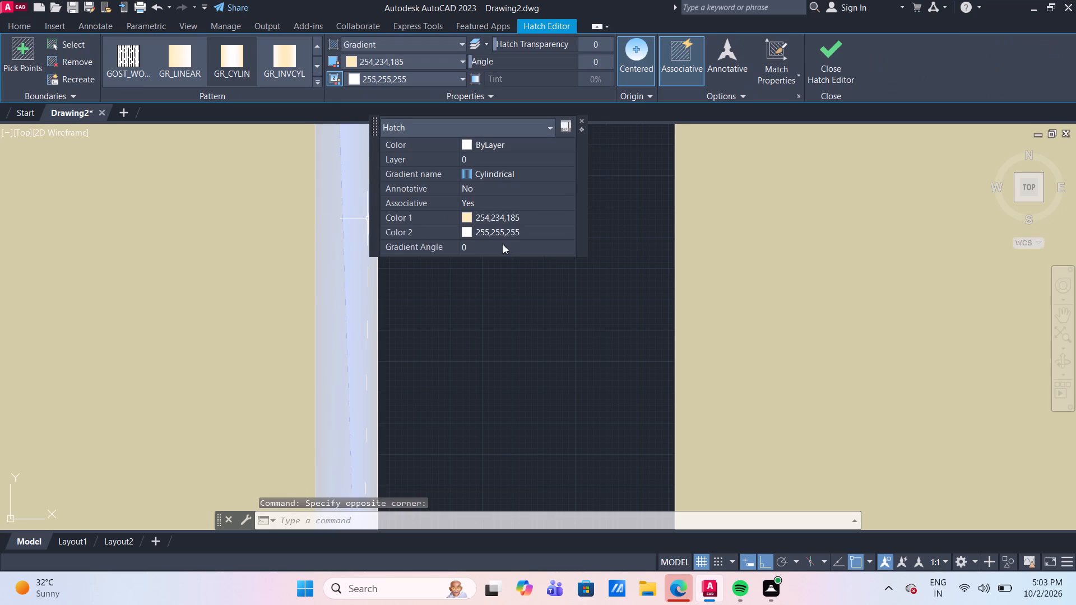
key(Delete)
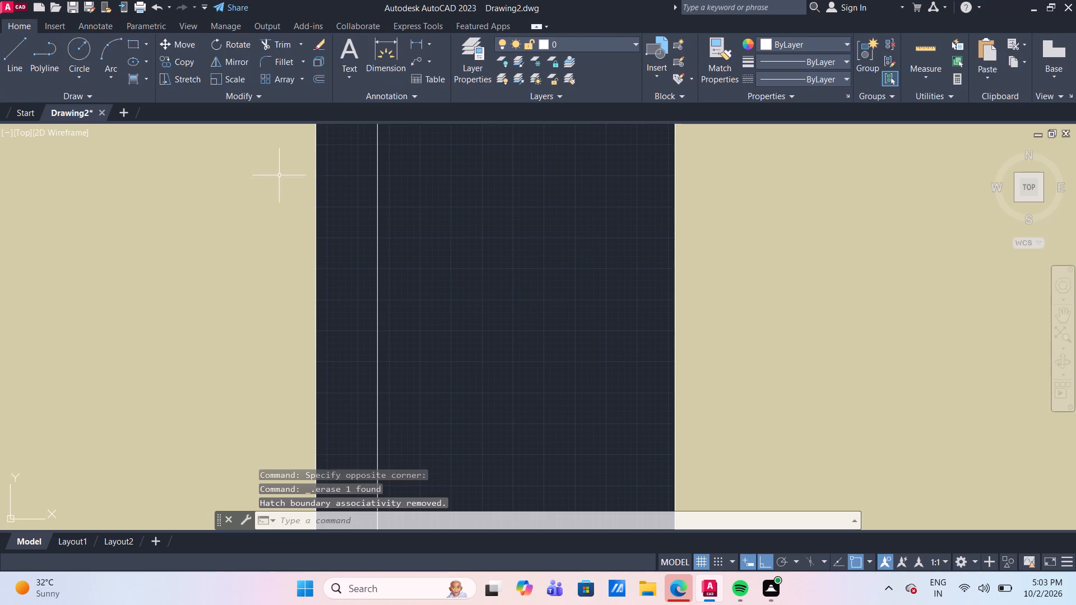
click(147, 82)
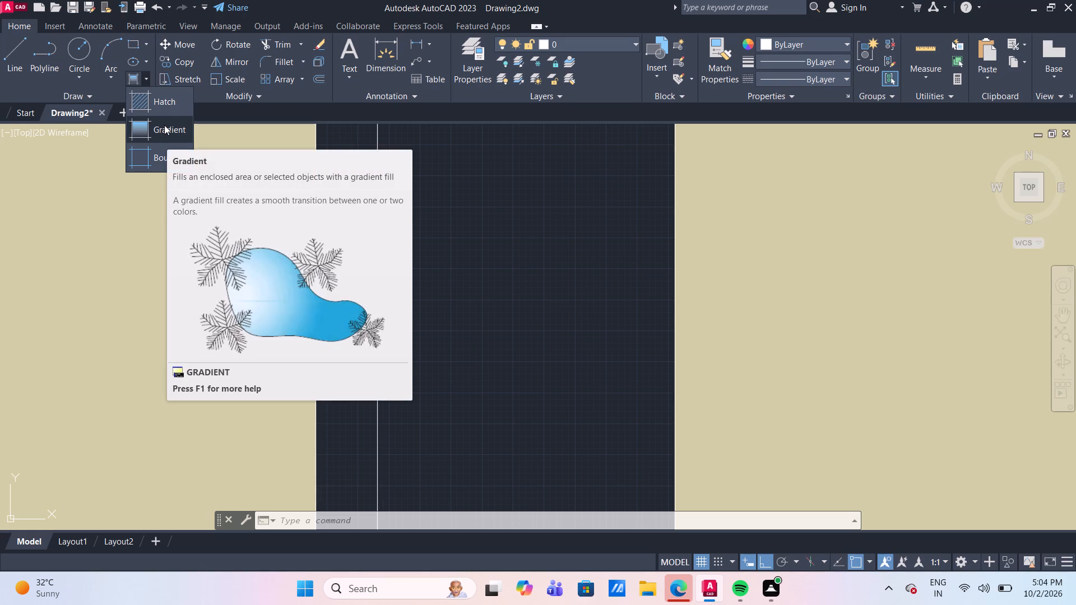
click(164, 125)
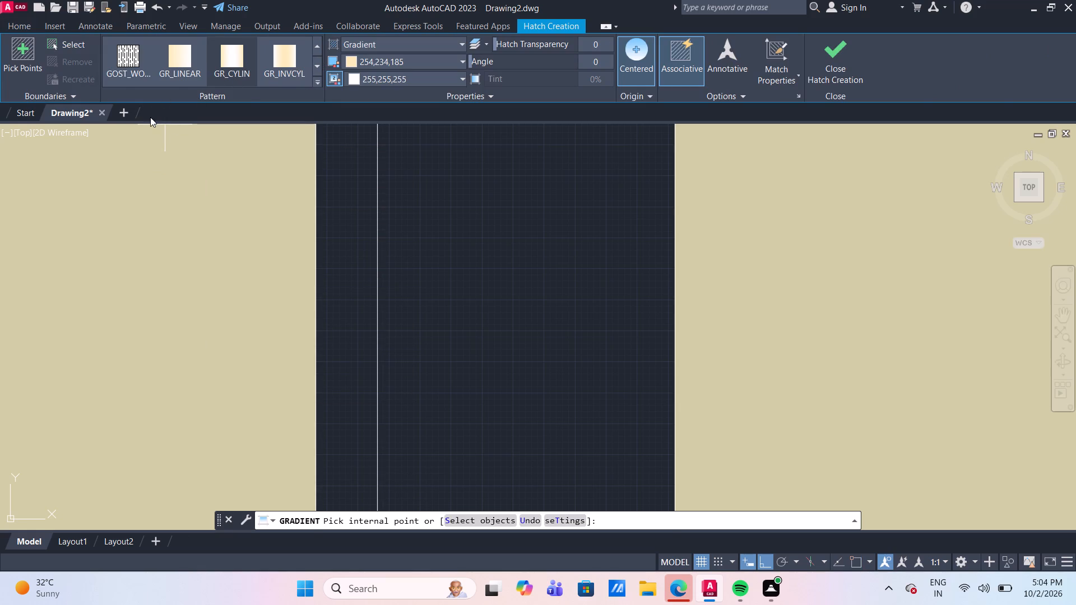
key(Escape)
Try to fill the narrow vertical strip beside the tower's middle column with a solid 255,255,255 hatch.
click(150, 80)
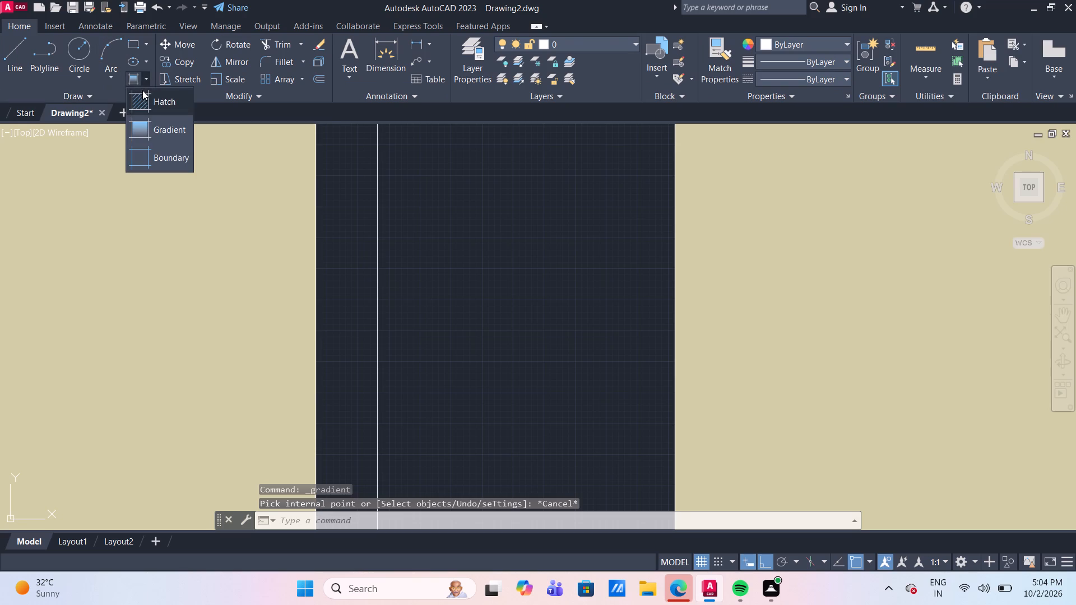
click(143, 92)
click(384, 62)
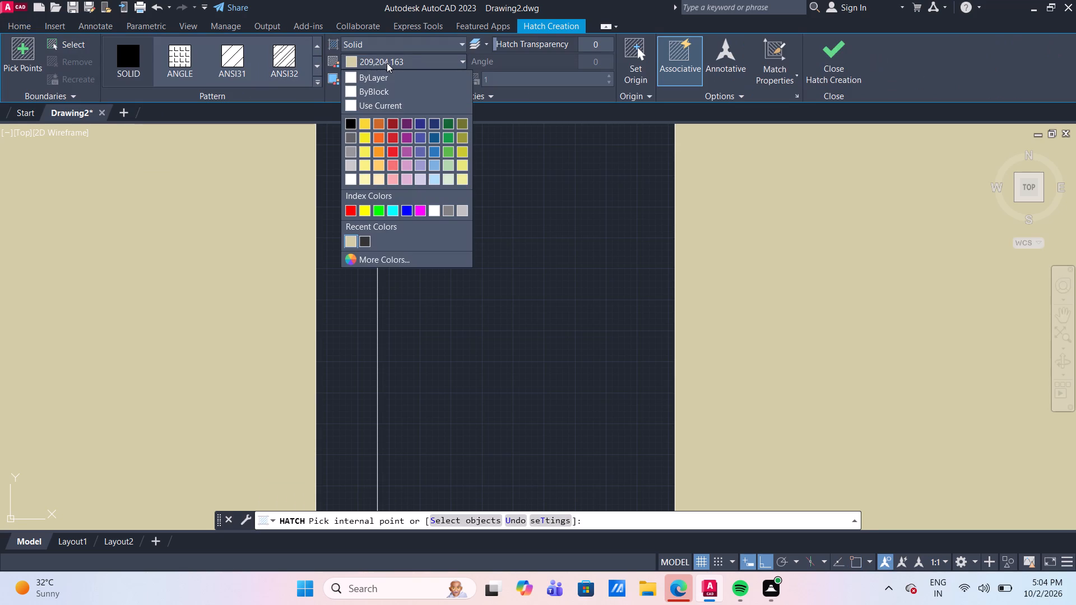
click(352, 180)
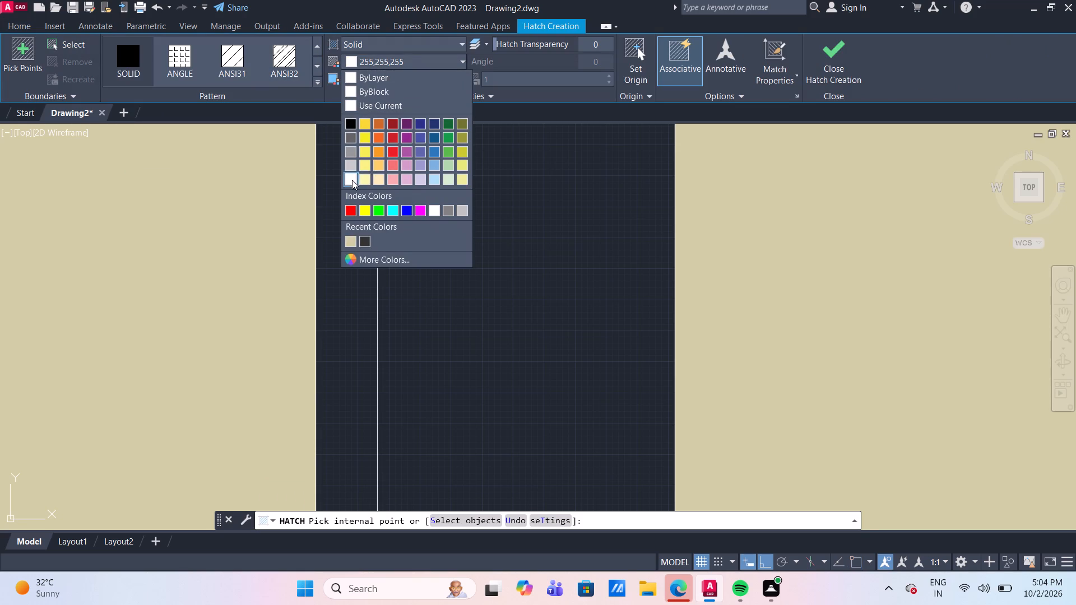
click(409, 61)
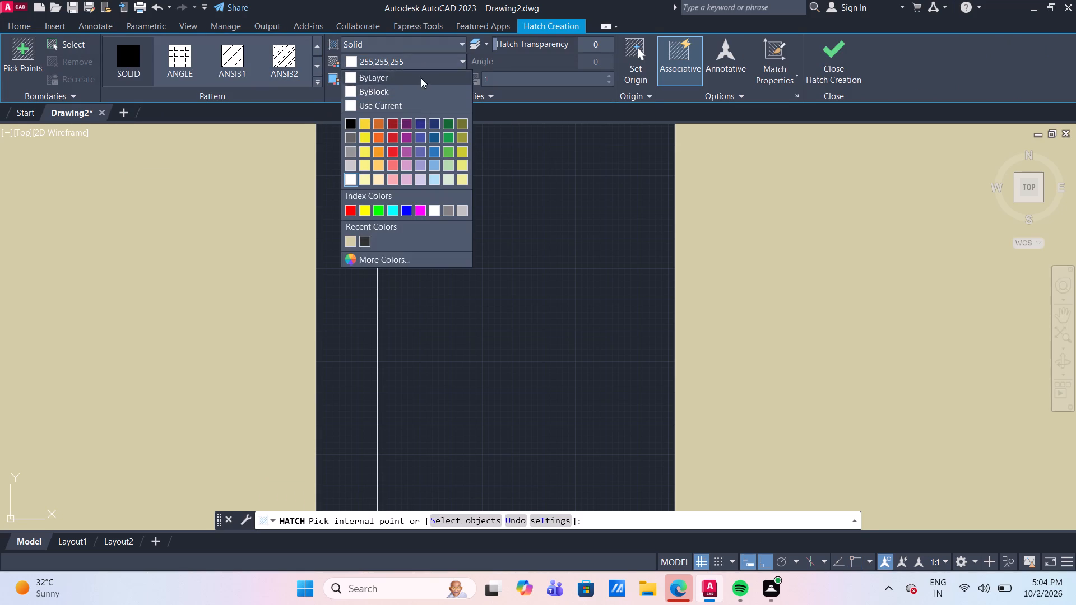
click(393, 257)
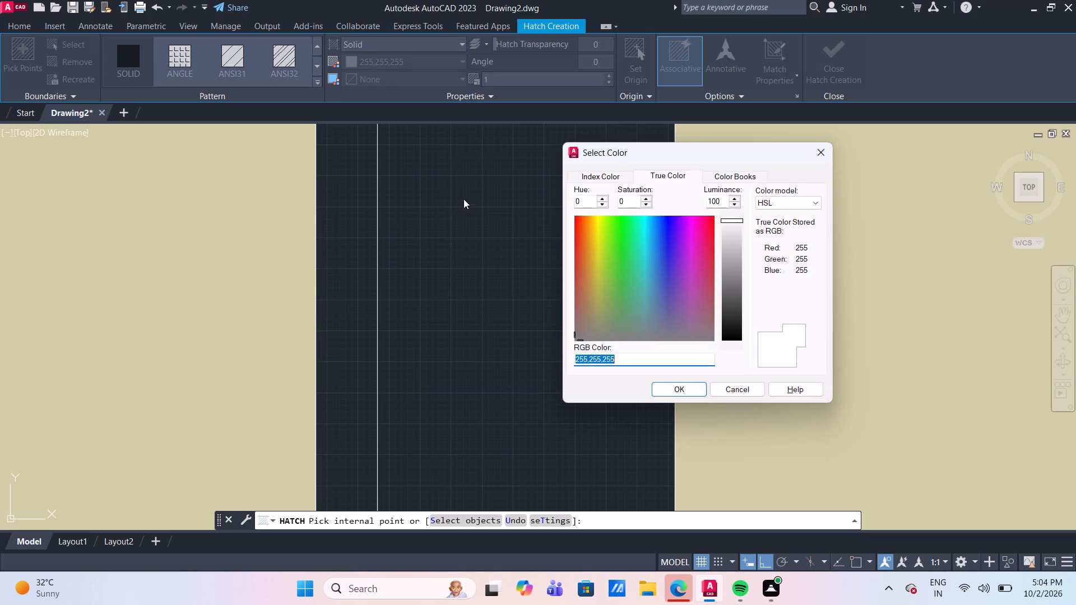
click(683, 388)
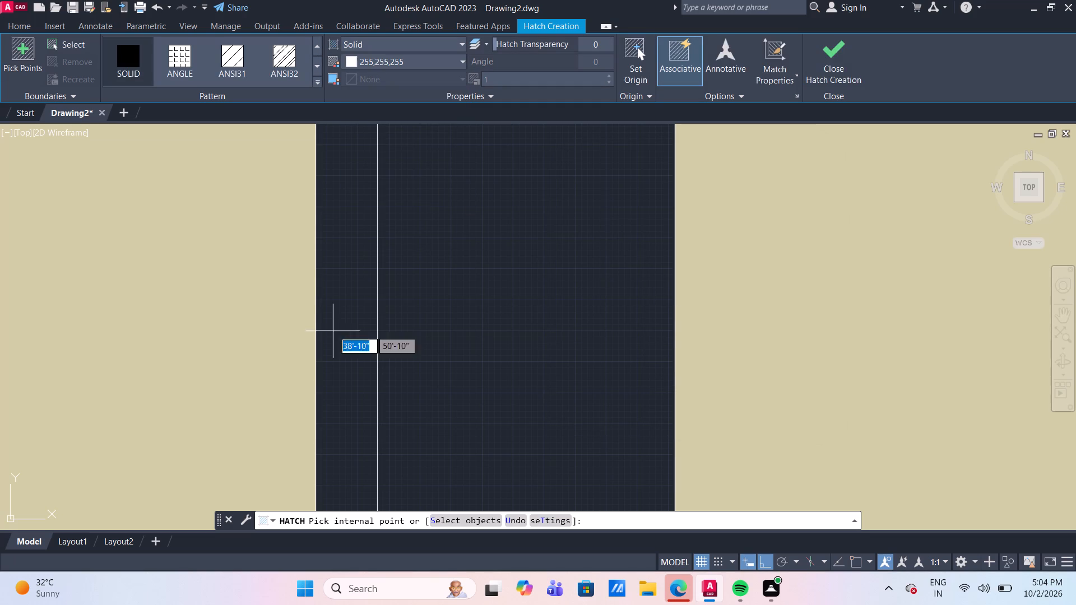
click(341, 300)
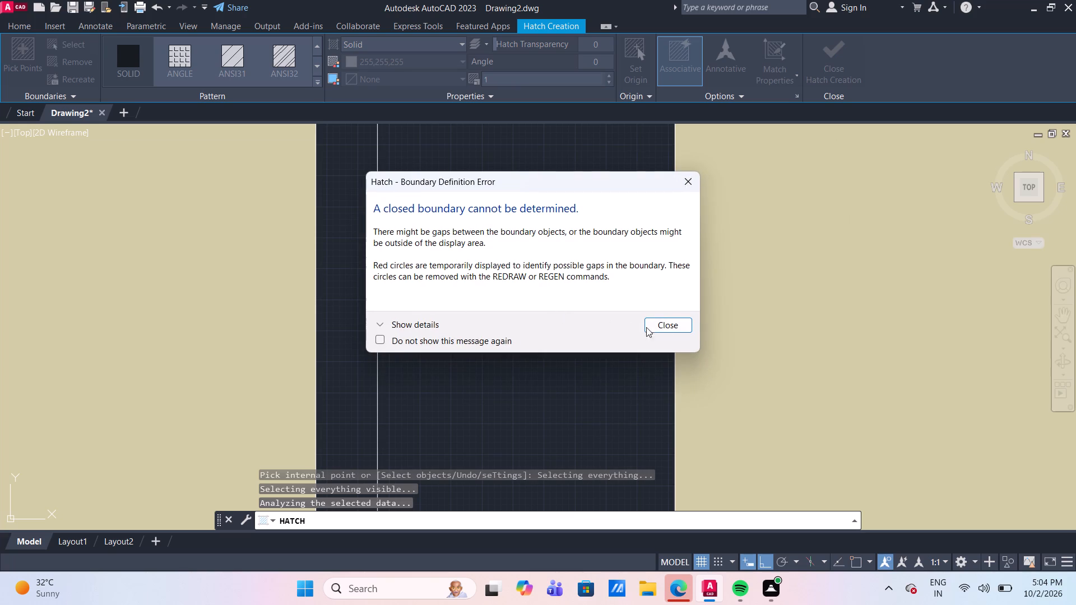
click(667, 325)
click(331, 280)
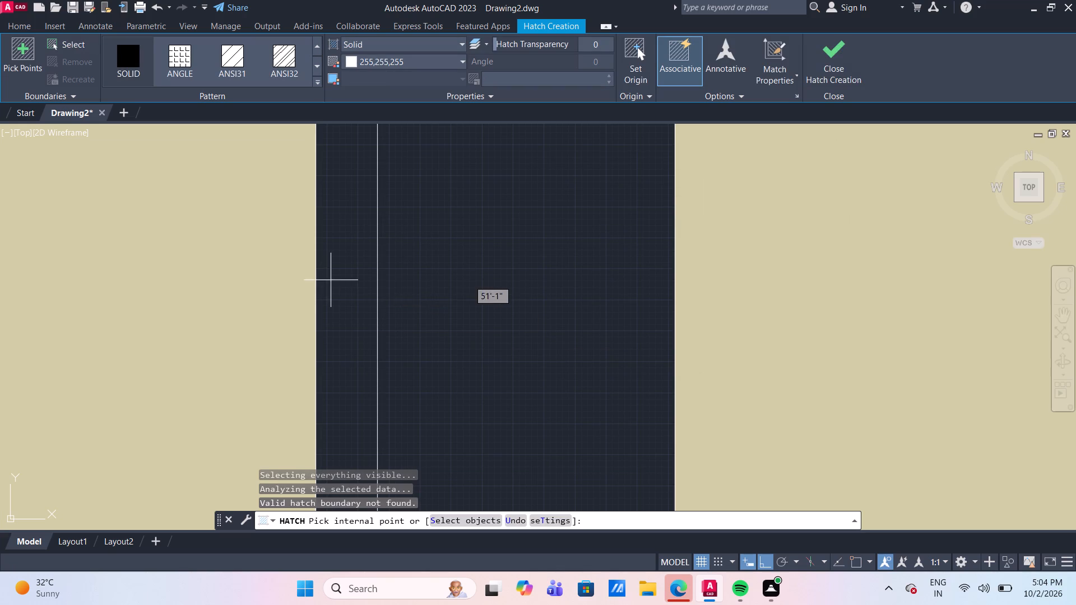
click(665, 325)
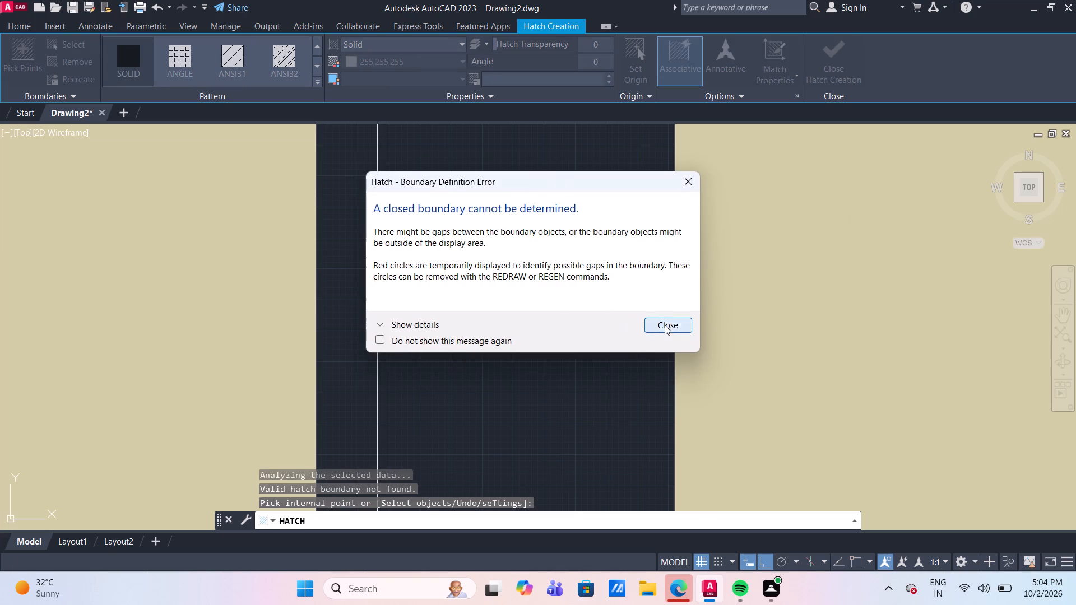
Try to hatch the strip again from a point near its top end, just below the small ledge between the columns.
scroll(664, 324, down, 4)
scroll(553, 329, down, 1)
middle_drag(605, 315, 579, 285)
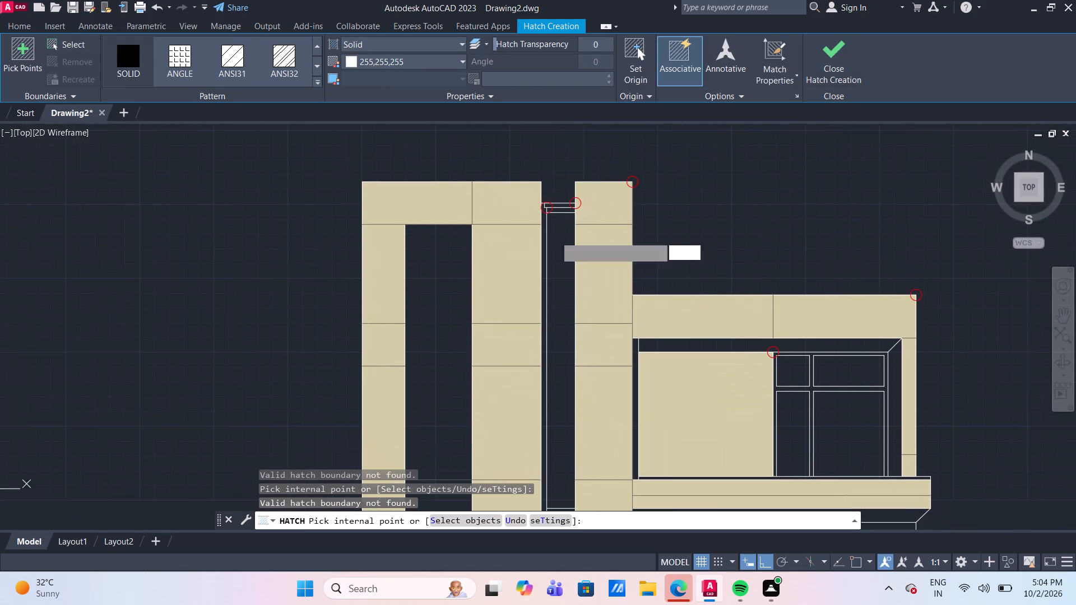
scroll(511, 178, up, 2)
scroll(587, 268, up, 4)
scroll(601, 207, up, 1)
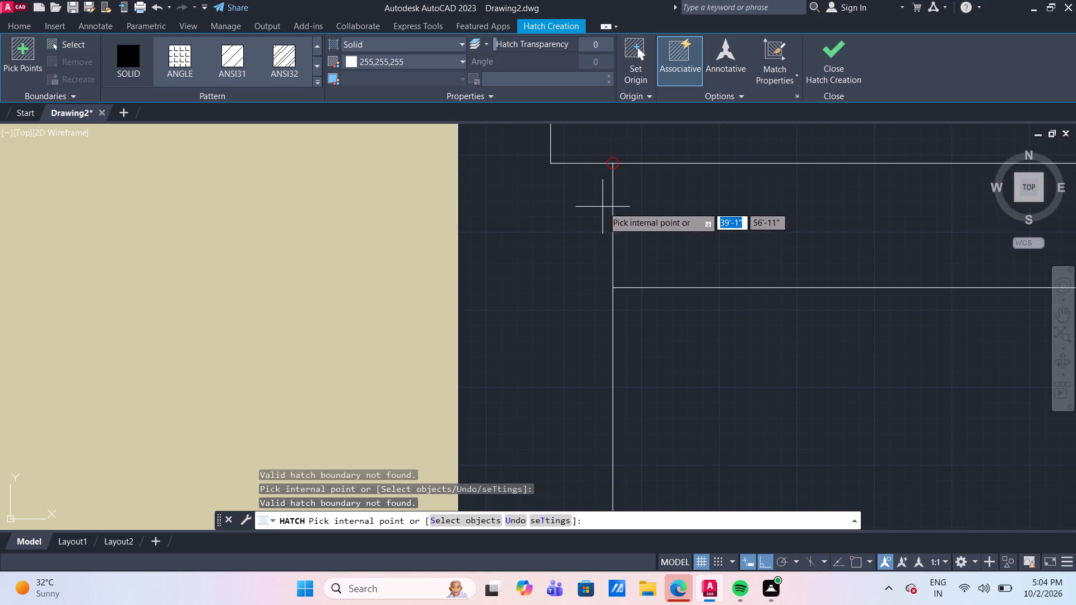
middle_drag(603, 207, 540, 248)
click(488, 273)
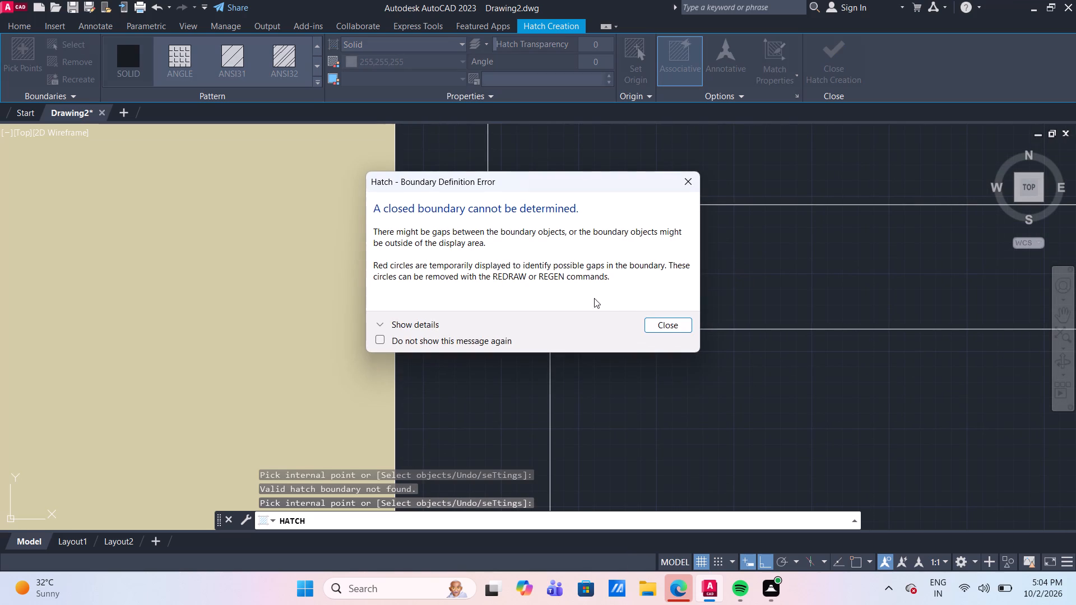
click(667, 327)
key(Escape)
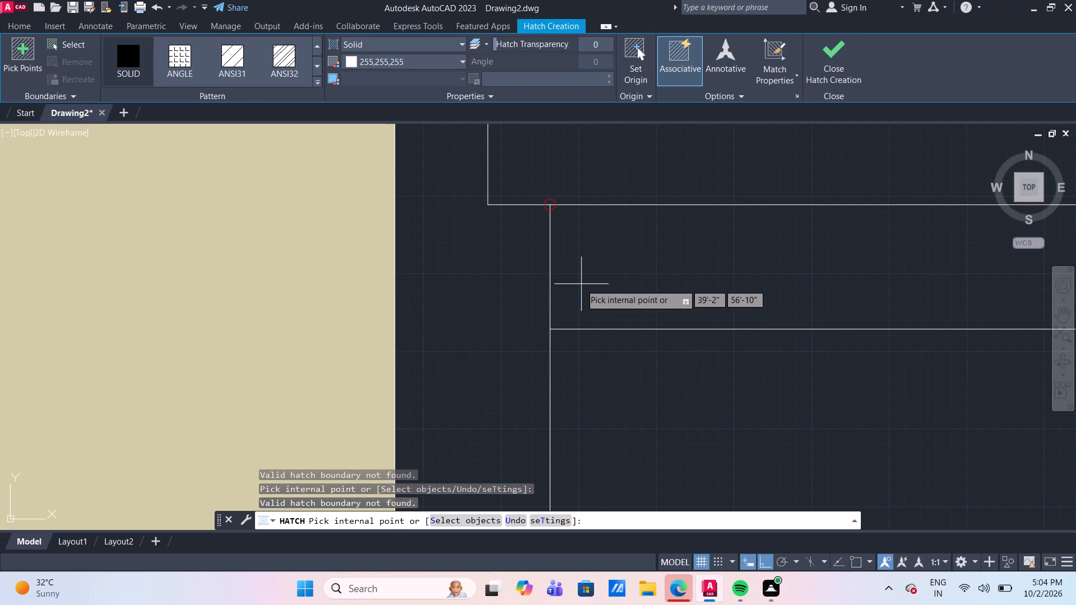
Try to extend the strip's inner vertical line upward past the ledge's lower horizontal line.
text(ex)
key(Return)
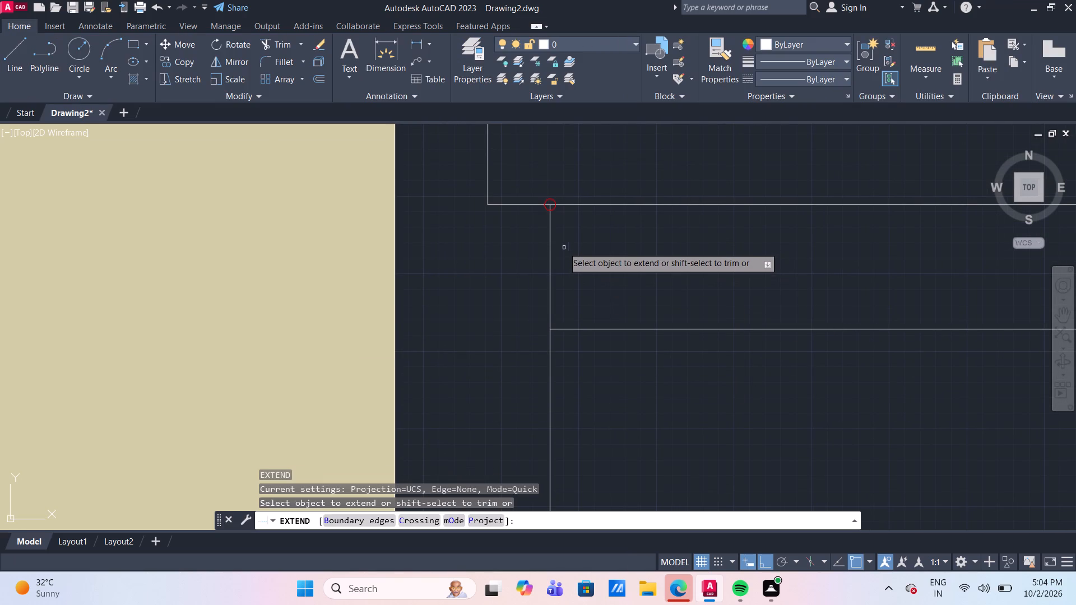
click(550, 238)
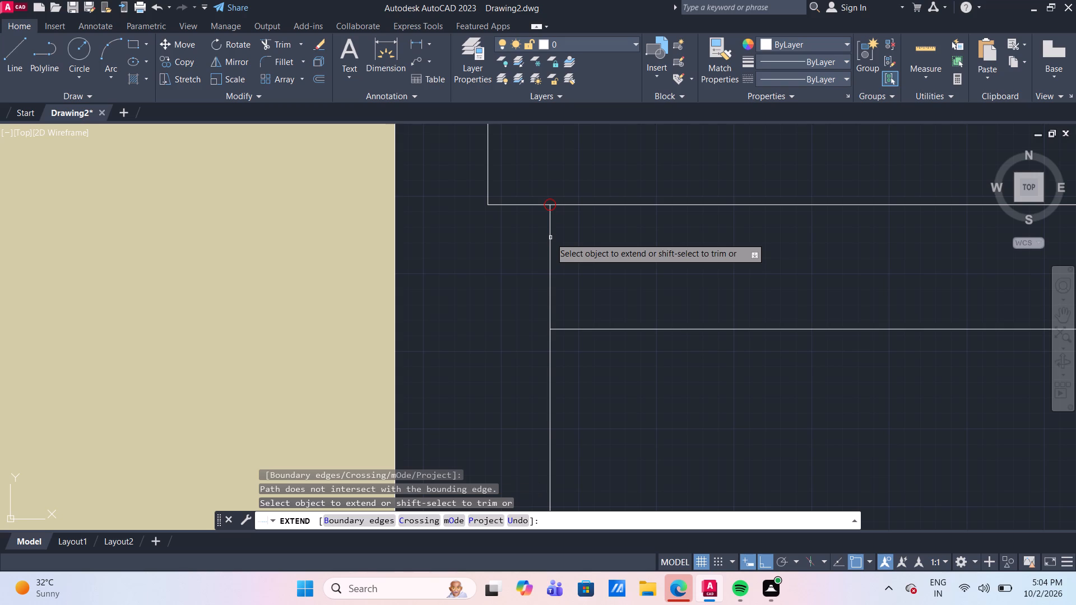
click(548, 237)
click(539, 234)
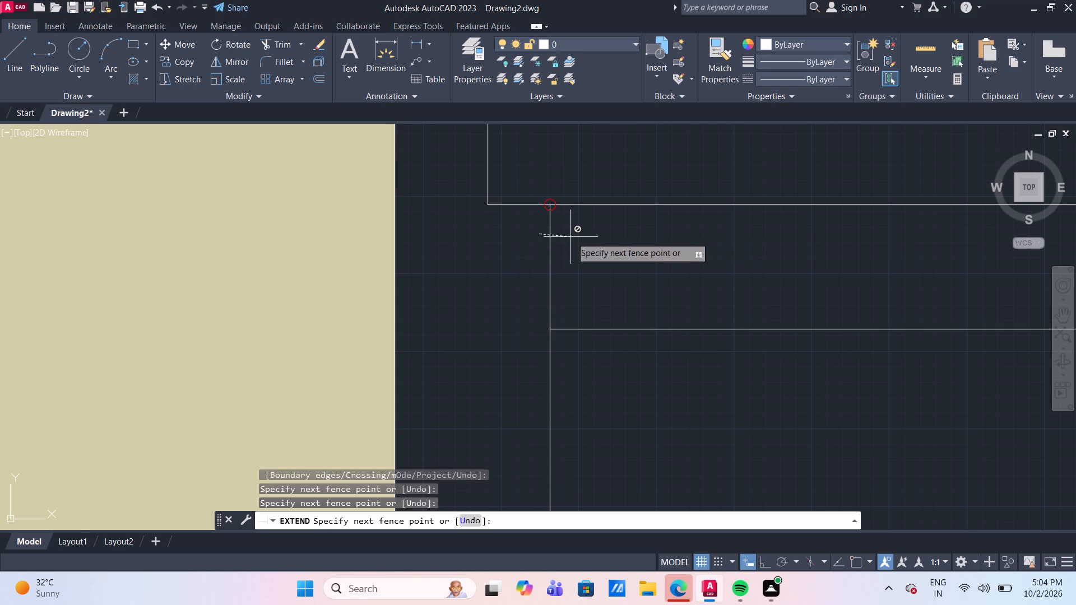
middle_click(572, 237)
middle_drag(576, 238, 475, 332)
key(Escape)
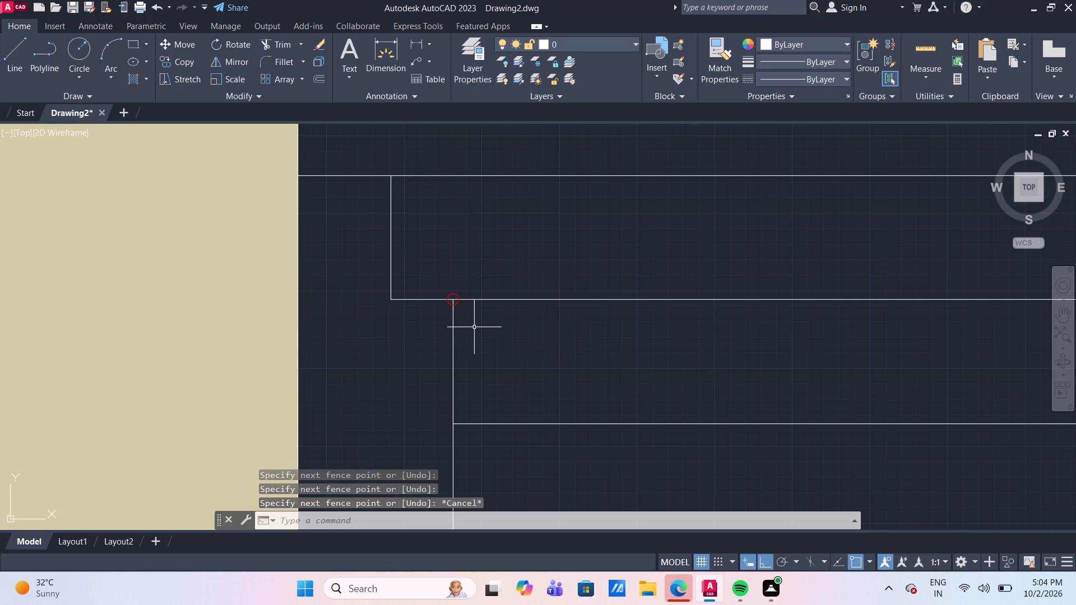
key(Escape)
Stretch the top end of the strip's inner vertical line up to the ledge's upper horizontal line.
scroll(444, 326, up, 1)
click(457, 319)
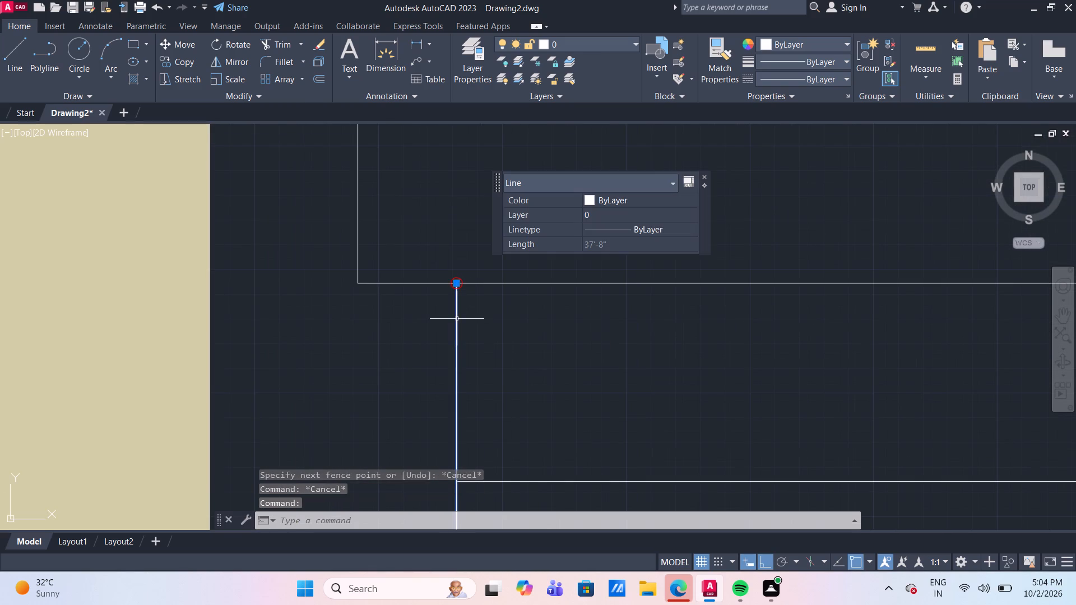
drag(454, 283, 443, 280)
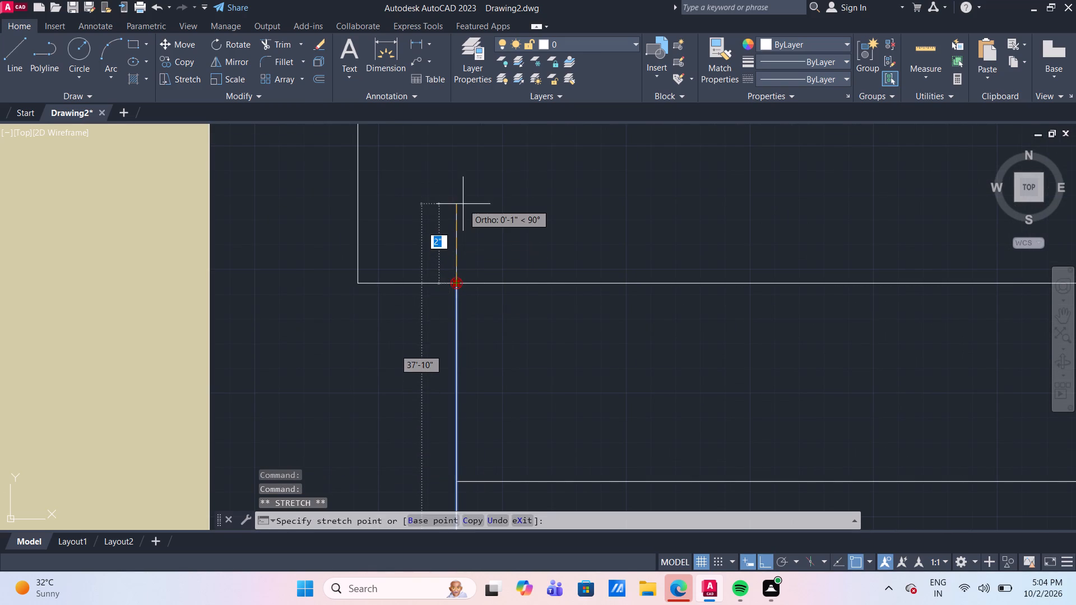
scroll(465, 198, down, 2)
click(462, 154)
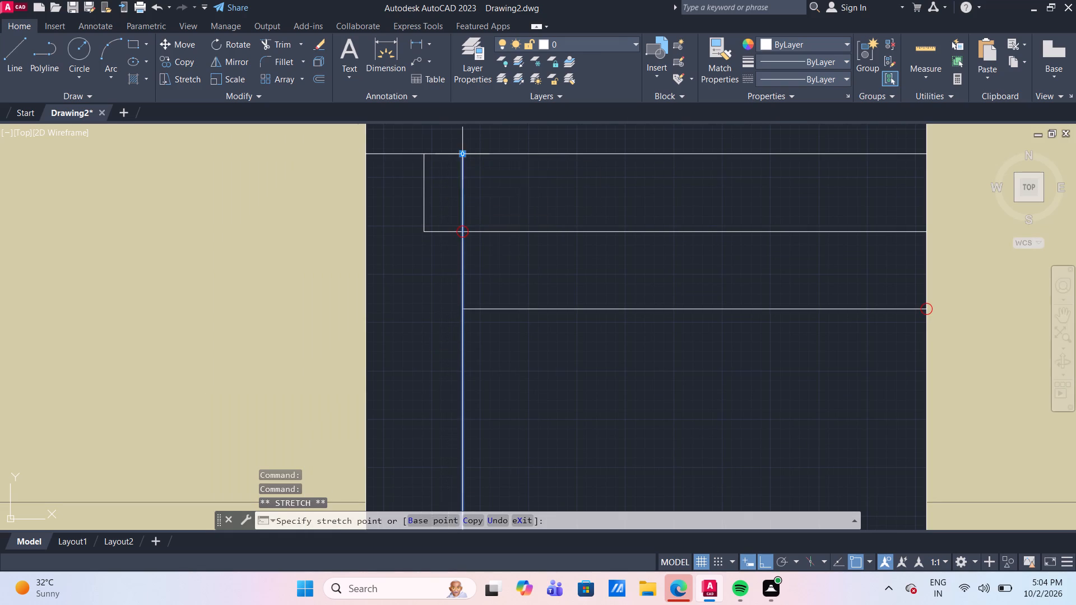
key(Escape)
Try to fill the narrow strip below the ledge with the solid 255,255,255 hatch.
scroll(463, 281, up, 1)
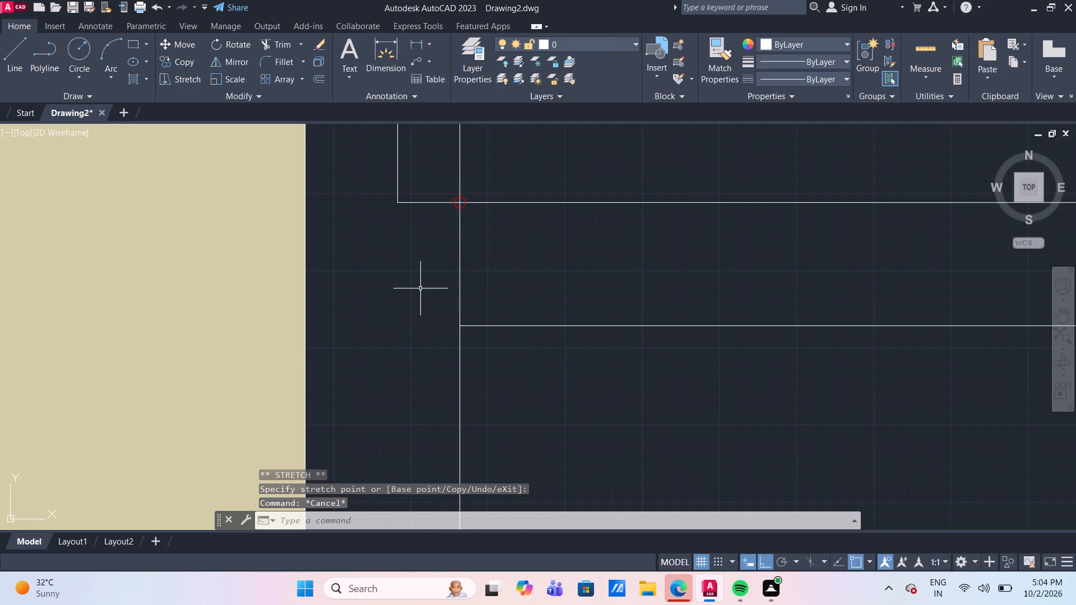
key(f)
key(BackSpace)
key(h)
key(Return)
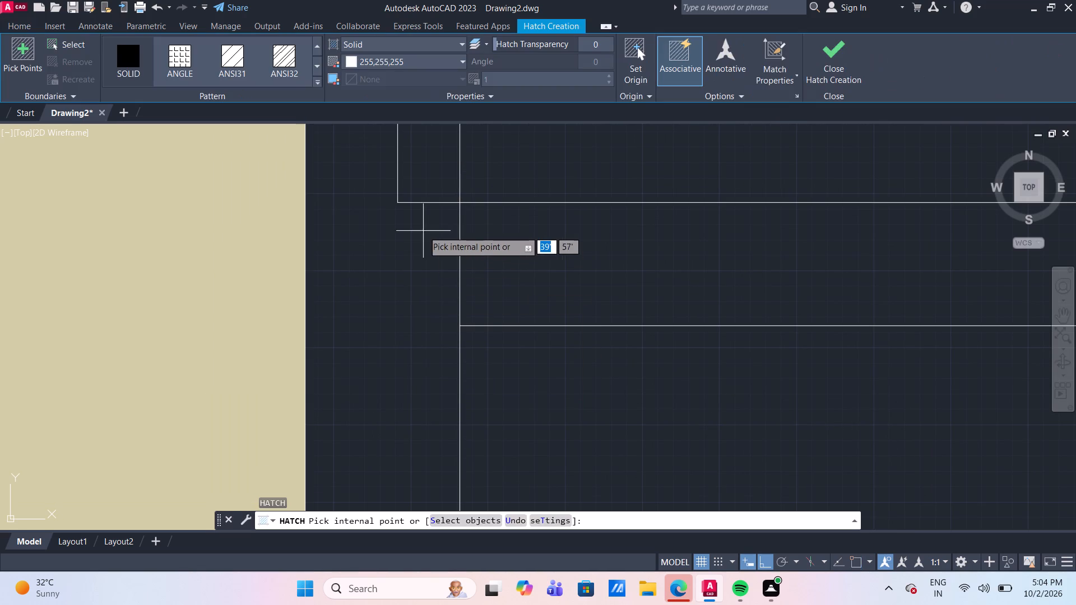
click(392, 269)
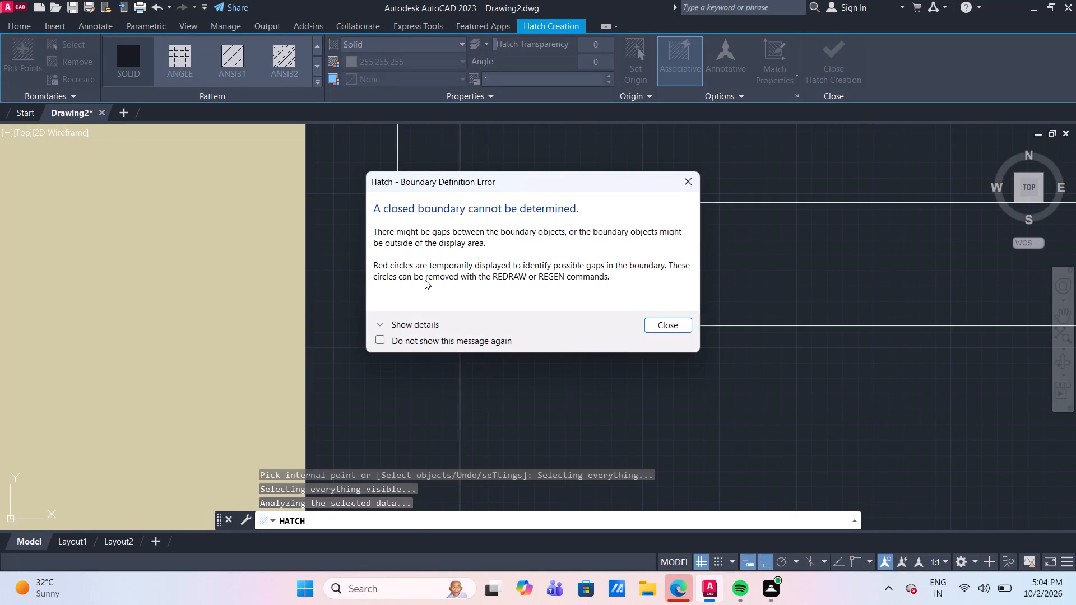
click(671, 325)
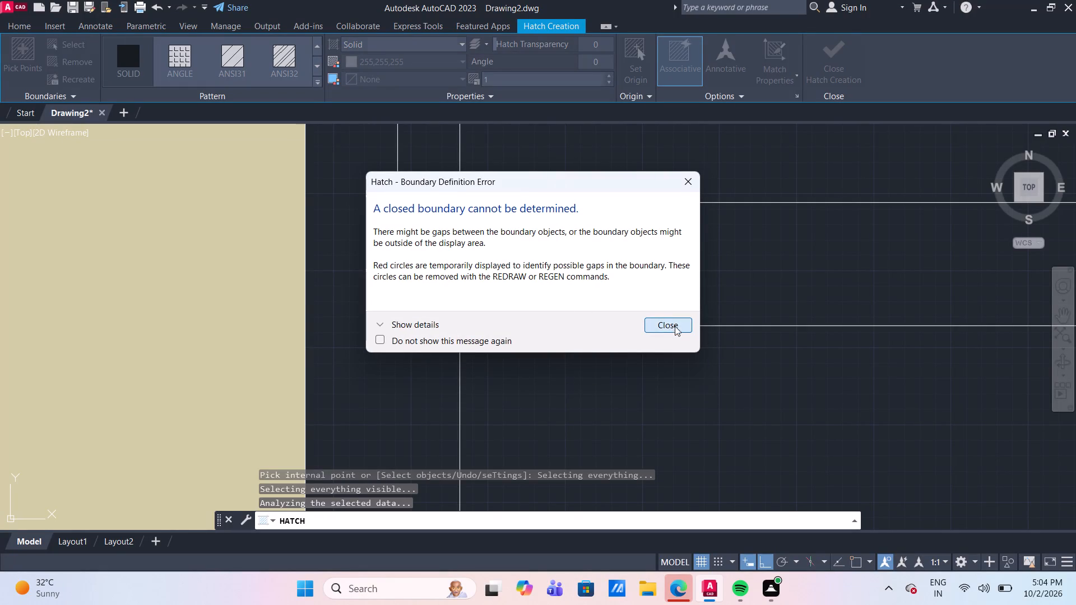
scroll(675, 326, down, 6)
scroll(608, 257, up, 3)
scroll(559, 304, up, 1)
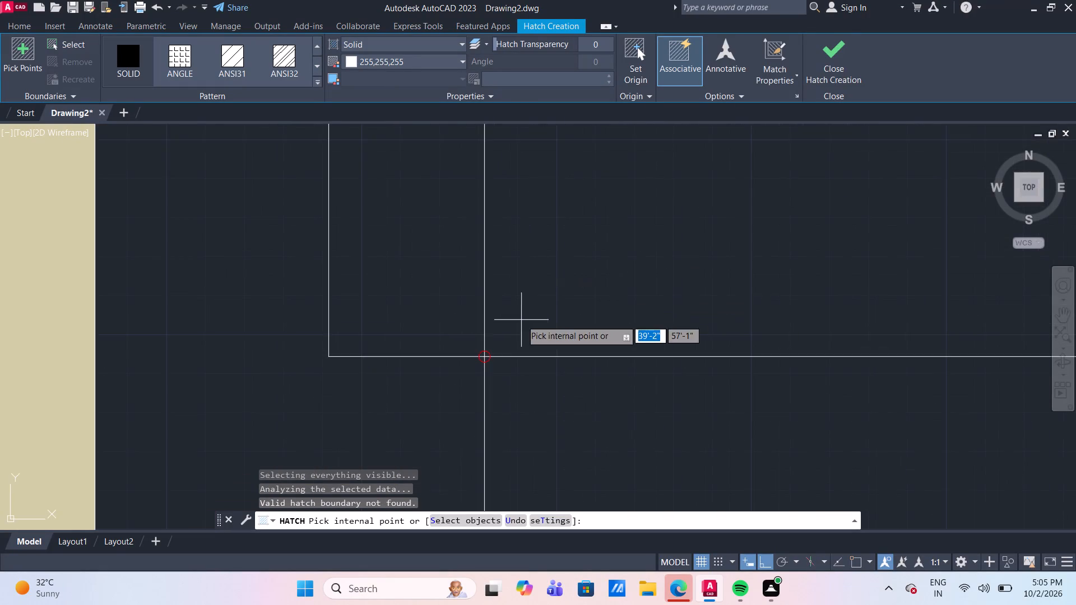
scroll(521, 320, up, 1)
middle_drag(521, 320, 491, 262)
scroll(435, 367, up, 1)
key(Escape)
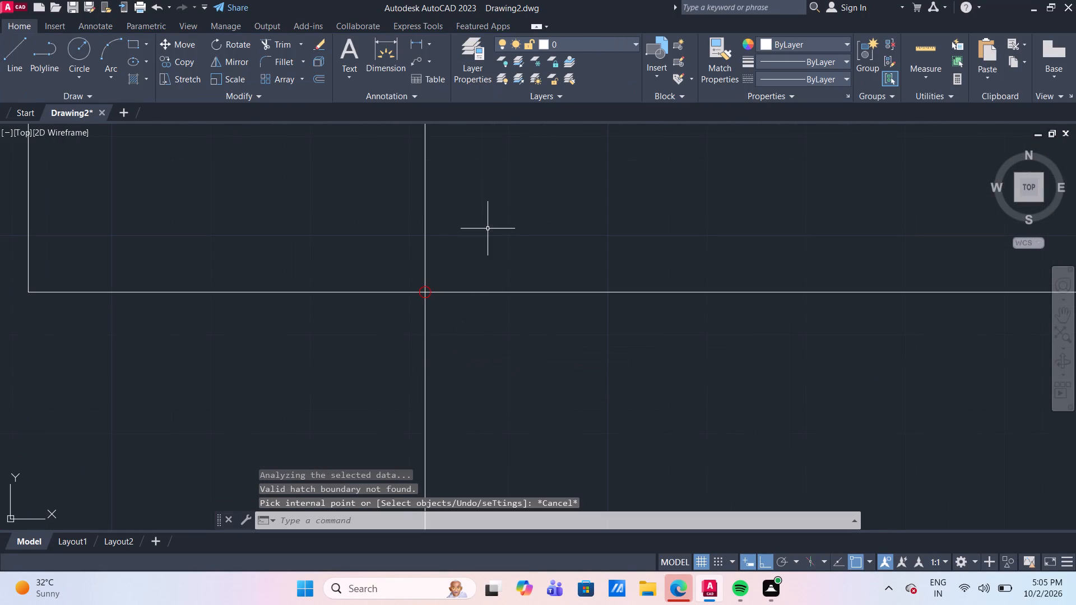
Trim the strip's inner vertical line above and below the ledge's lower horizontal line.
text(tr)
key(Return)
click(486, 220)
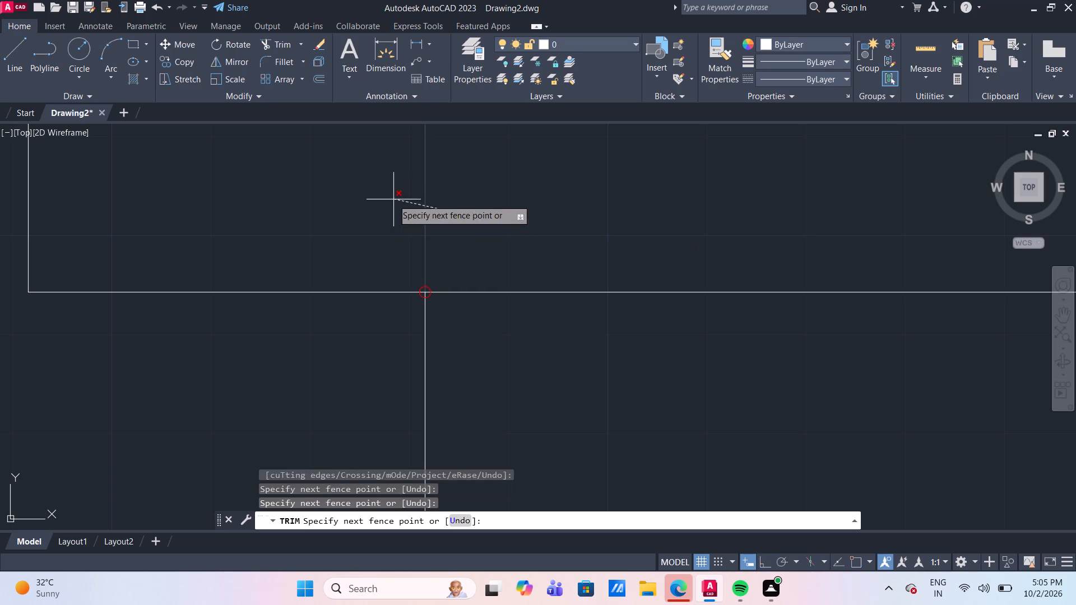
click(392, 199)
scroll(403, 309, up, 3)
scroll(502, 248, up, 2)
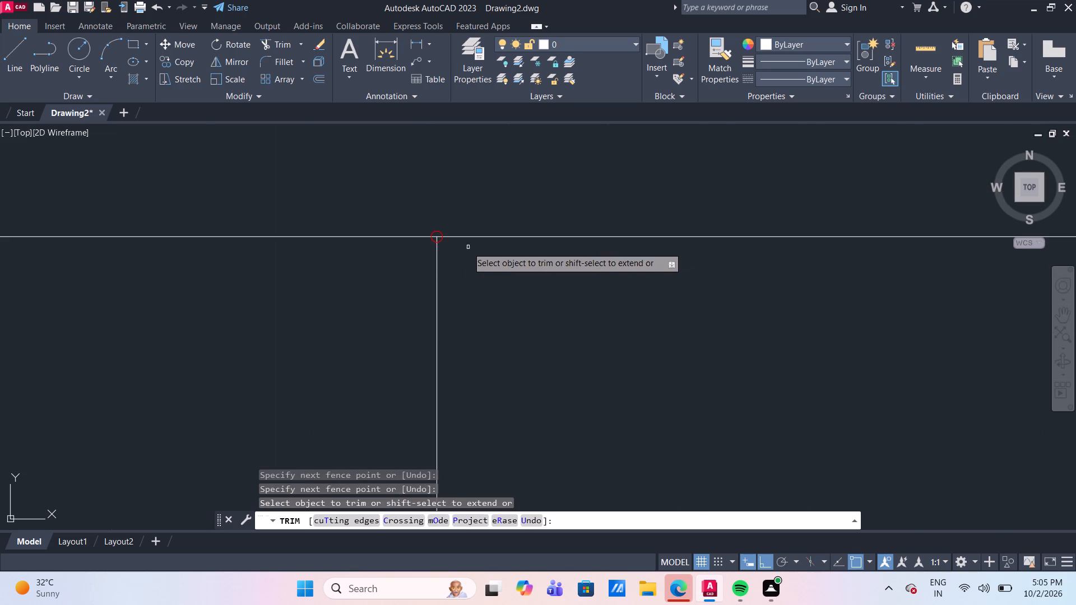
click(434, 273)
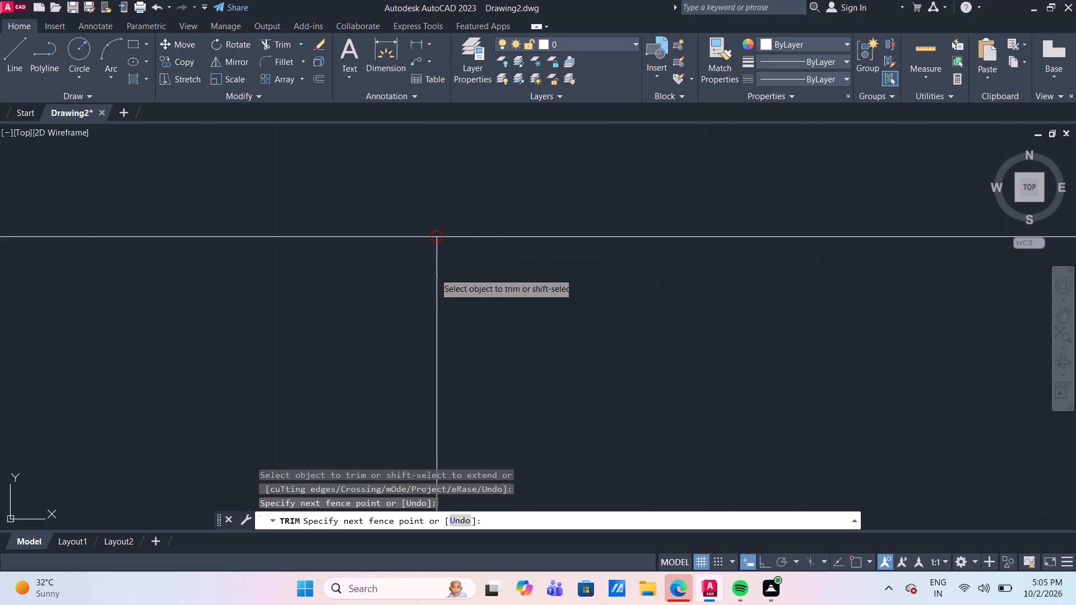
click(444, 277)
scroll(445, 278, down, 3)
scroll(525, 360, down, 5)
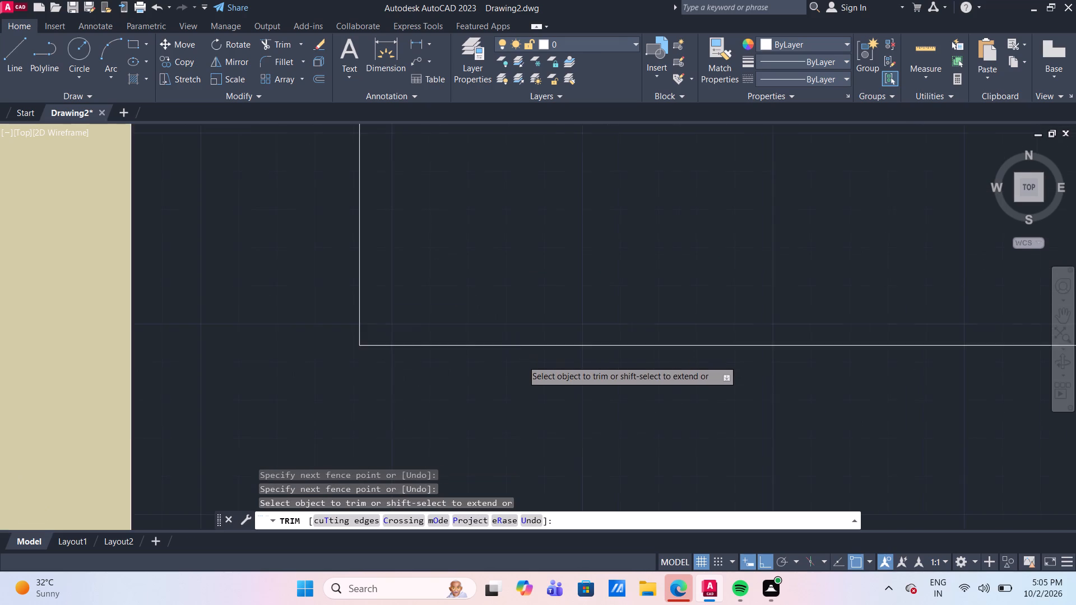
Undo the last trim of the strip's inner vertical line.
scroll(522, 360, down, 1)
middle_drag(520, 367, 432, 263)
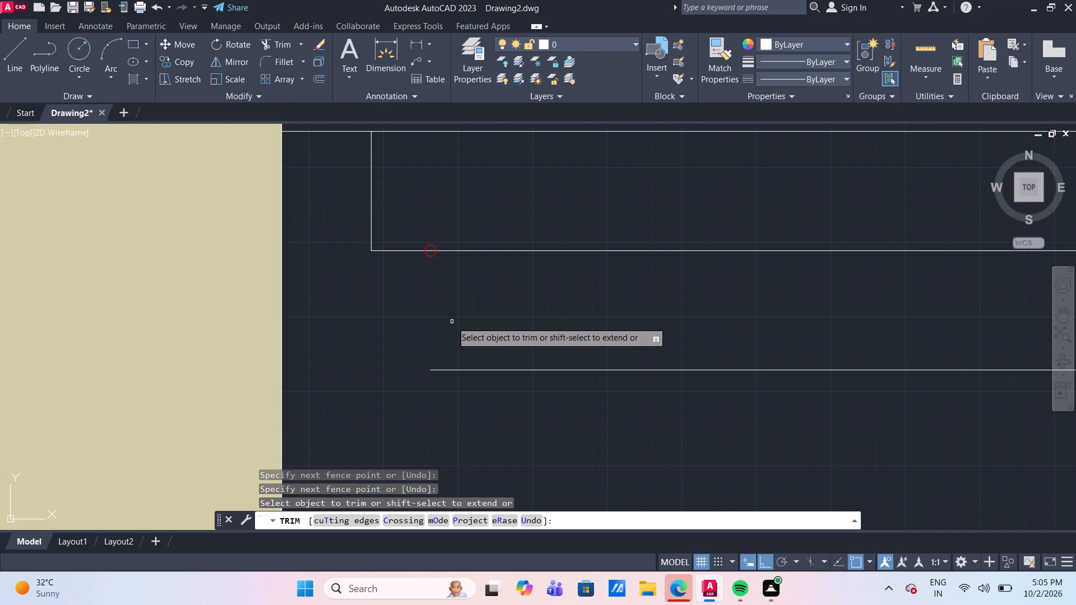
key(ctrl+z)
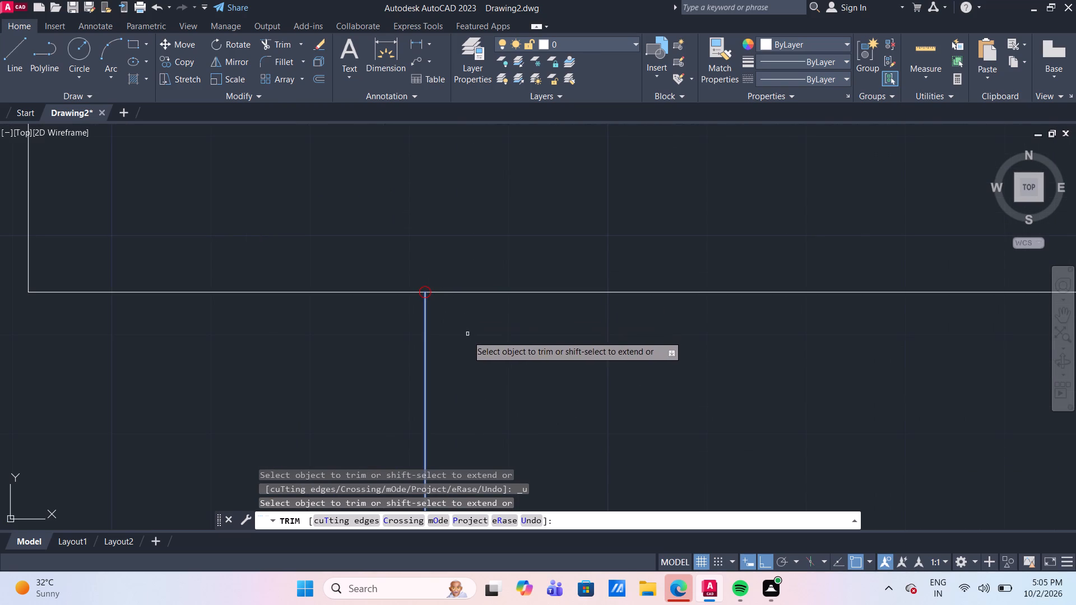
key(Escape)
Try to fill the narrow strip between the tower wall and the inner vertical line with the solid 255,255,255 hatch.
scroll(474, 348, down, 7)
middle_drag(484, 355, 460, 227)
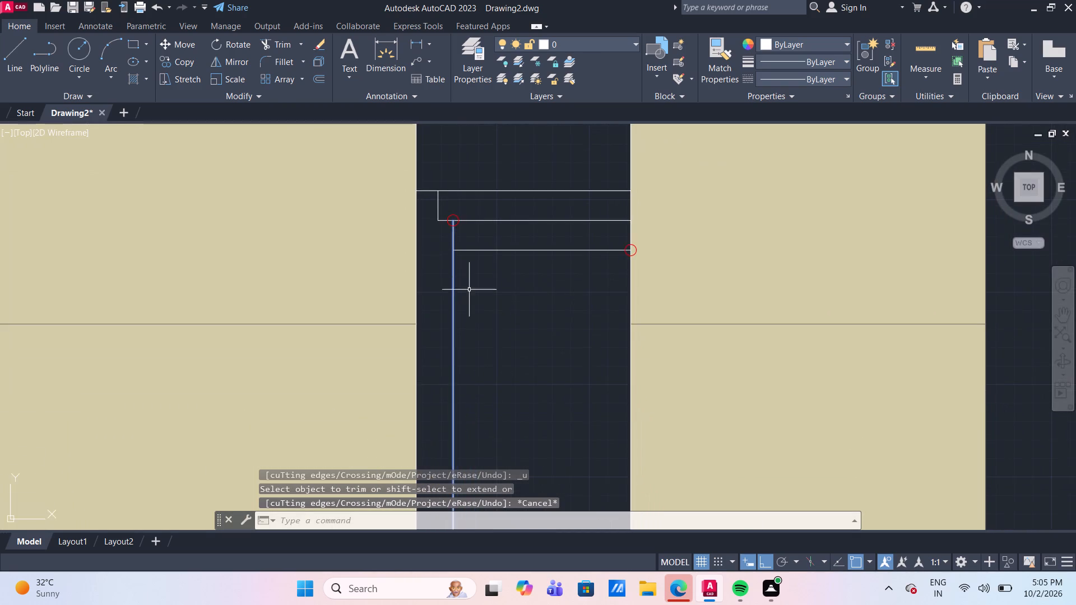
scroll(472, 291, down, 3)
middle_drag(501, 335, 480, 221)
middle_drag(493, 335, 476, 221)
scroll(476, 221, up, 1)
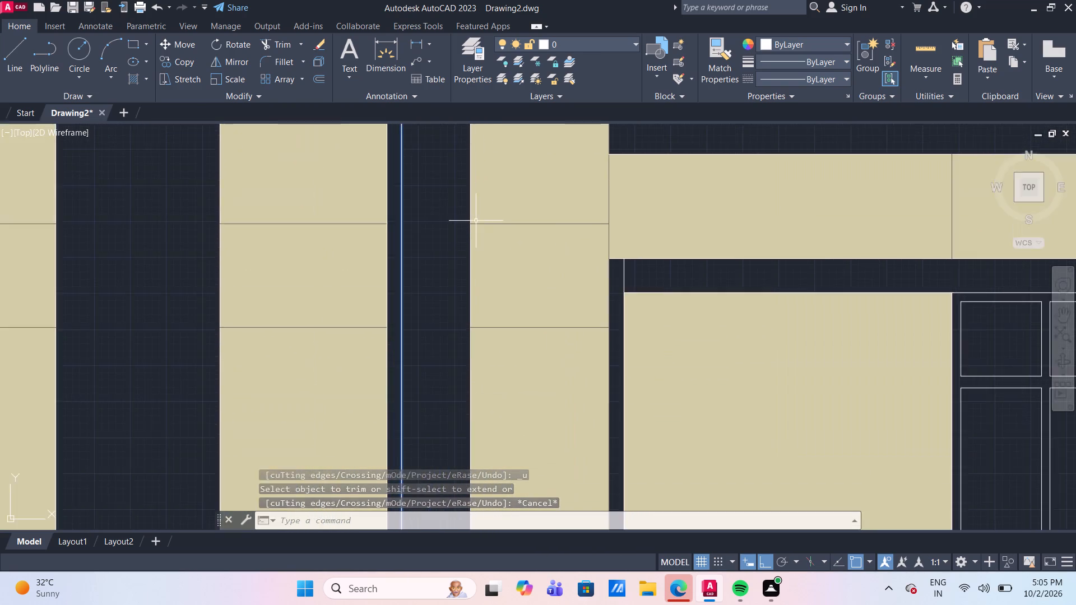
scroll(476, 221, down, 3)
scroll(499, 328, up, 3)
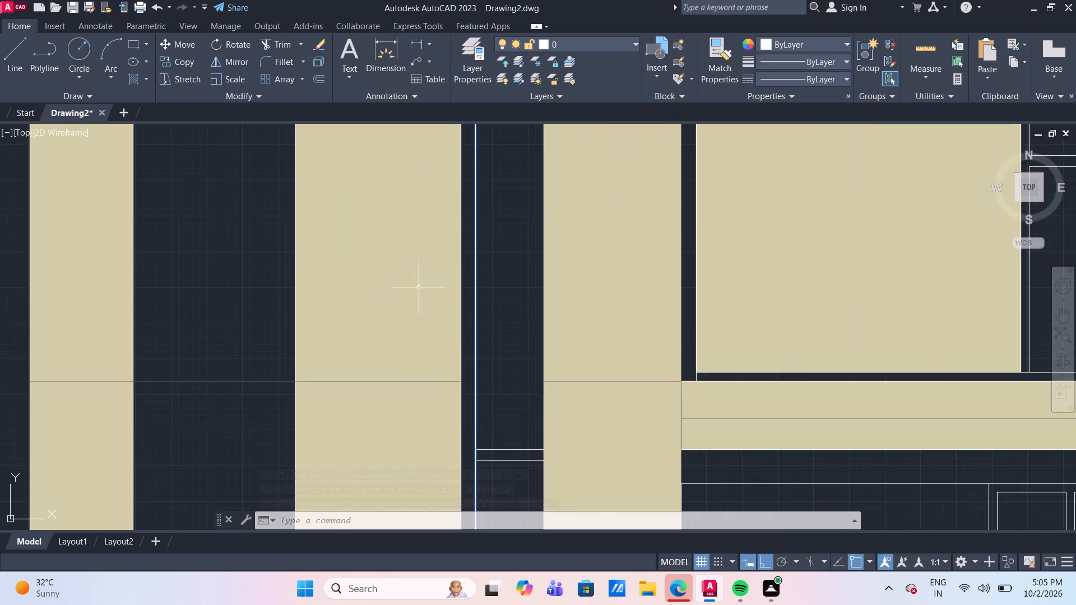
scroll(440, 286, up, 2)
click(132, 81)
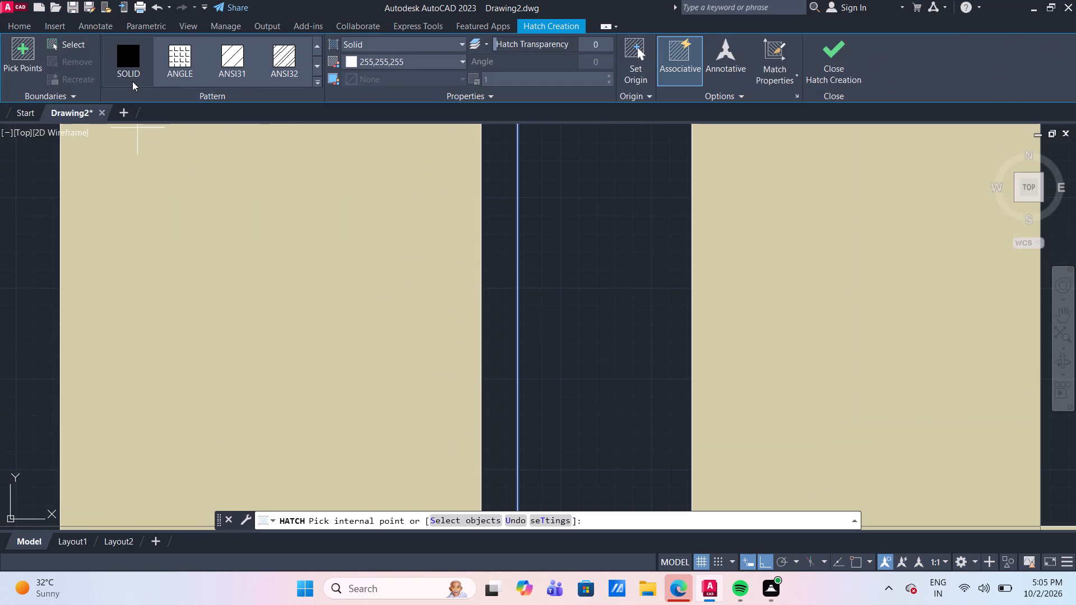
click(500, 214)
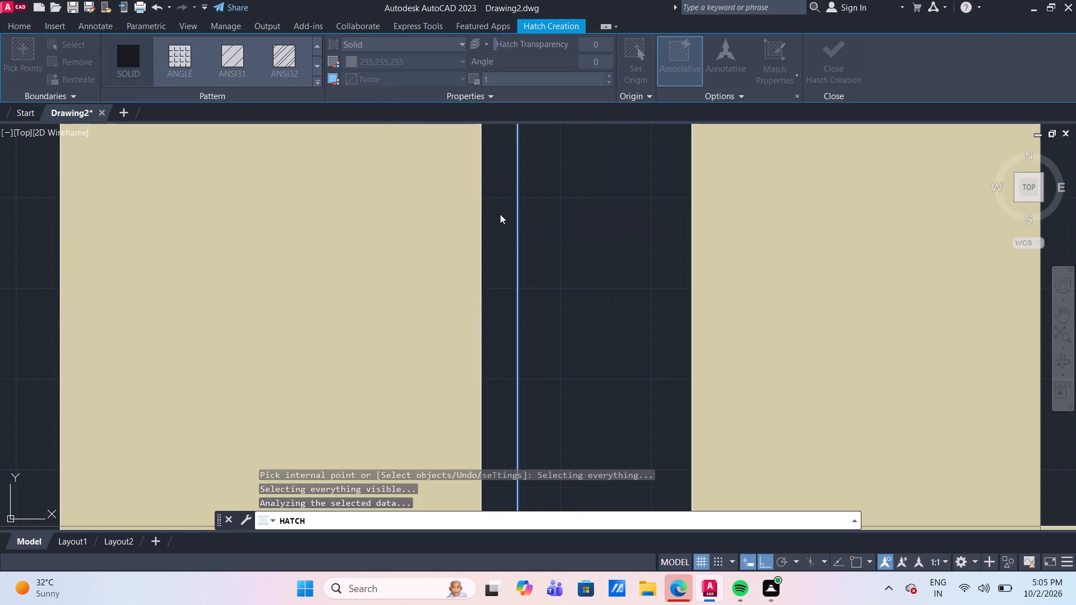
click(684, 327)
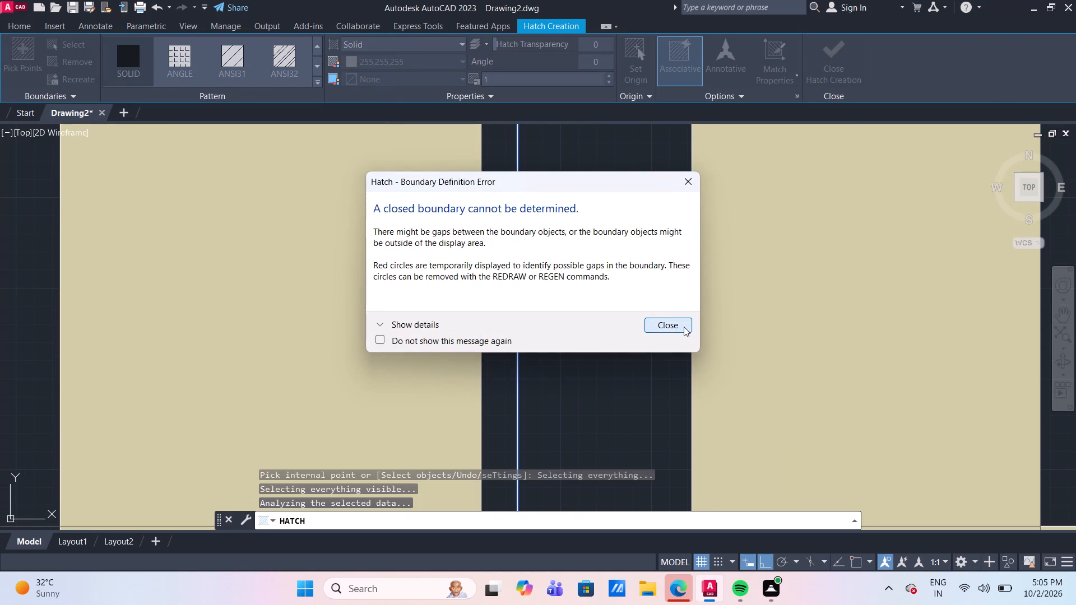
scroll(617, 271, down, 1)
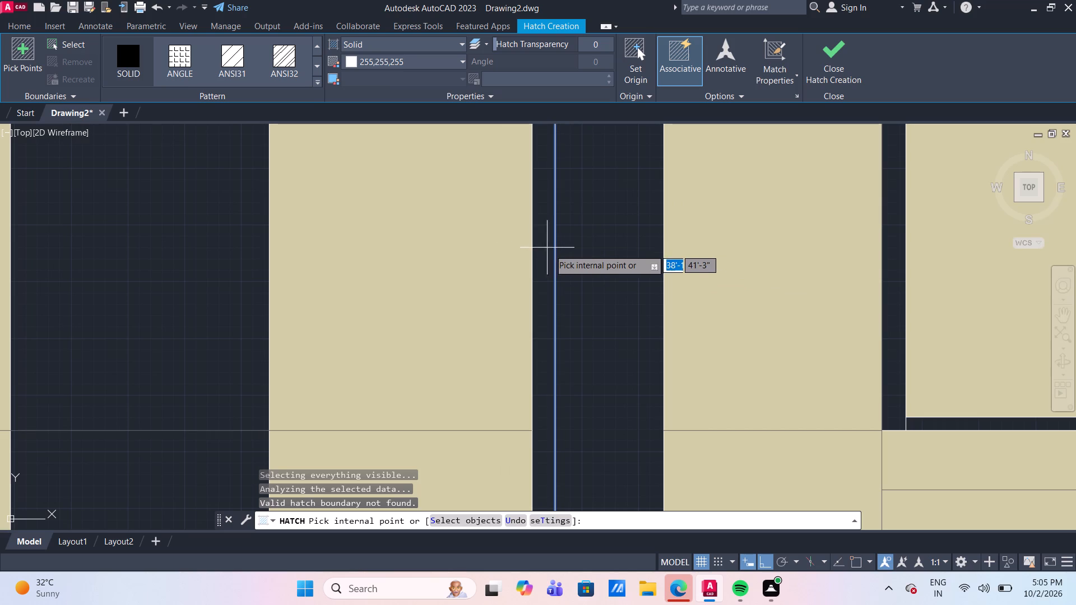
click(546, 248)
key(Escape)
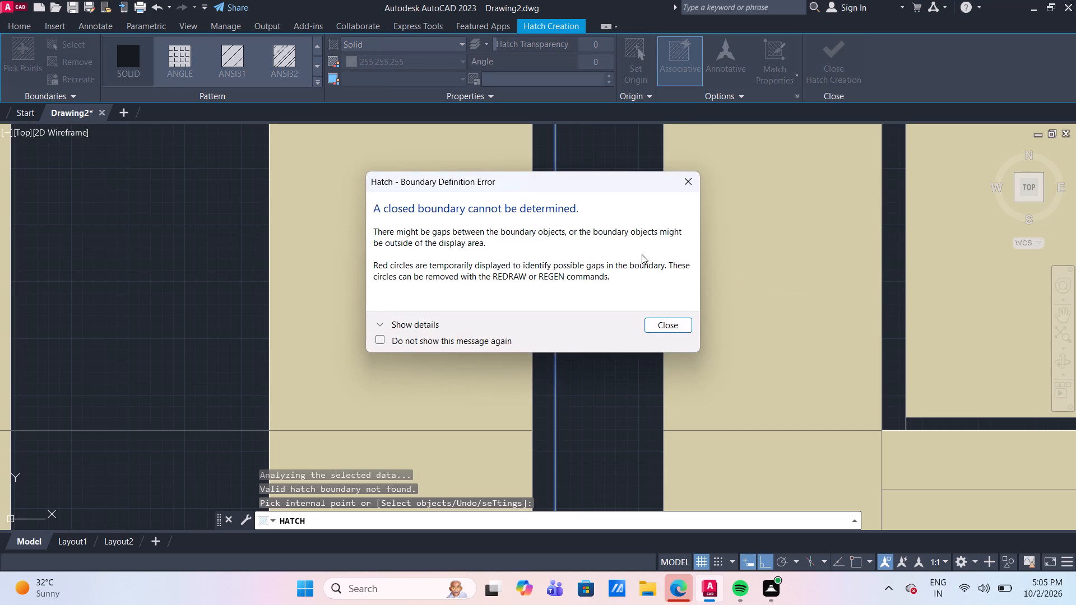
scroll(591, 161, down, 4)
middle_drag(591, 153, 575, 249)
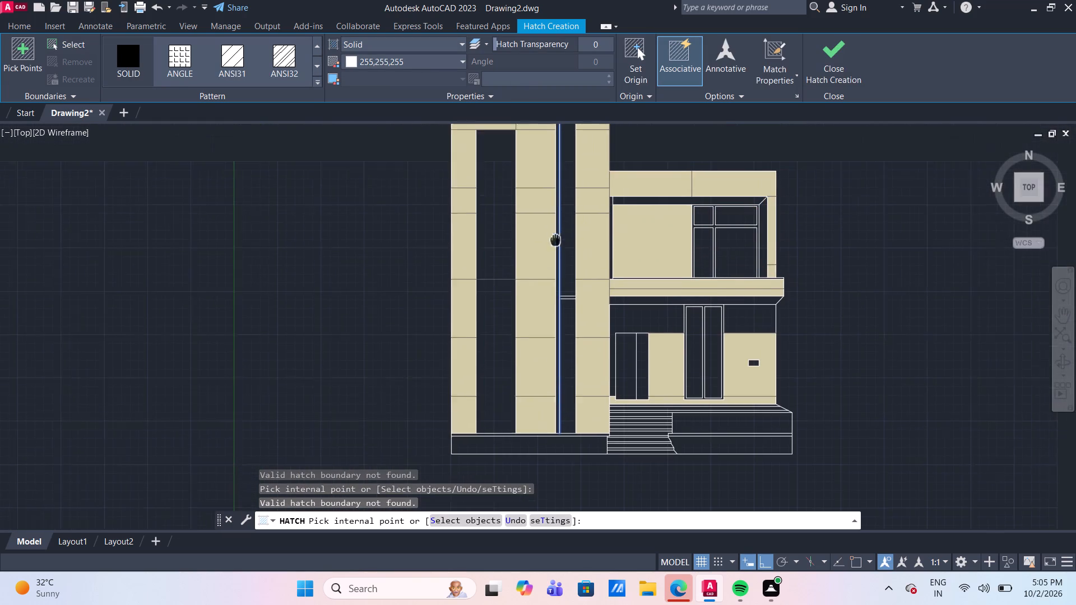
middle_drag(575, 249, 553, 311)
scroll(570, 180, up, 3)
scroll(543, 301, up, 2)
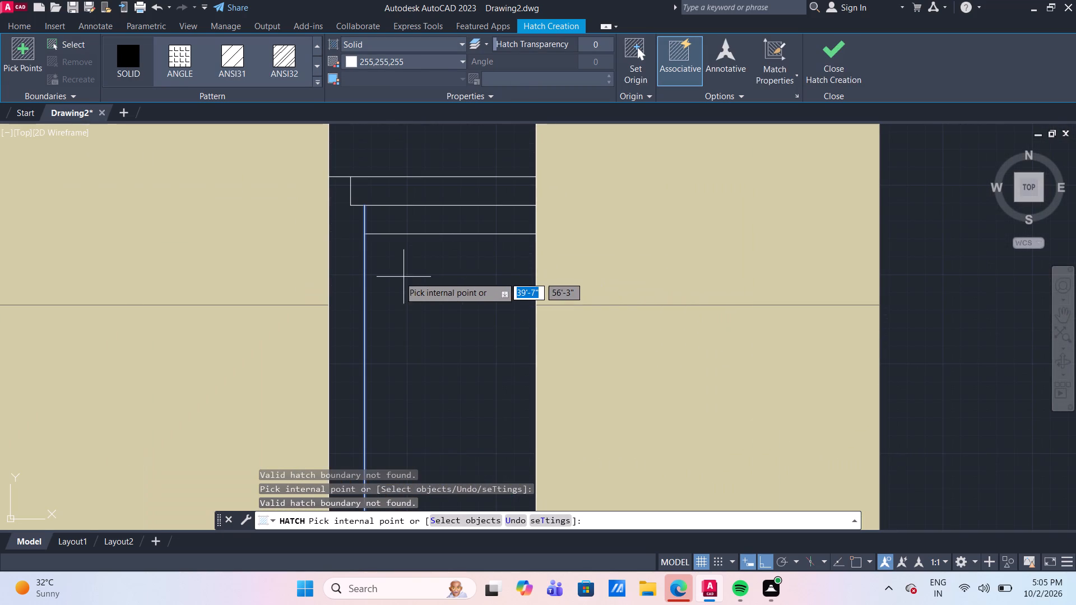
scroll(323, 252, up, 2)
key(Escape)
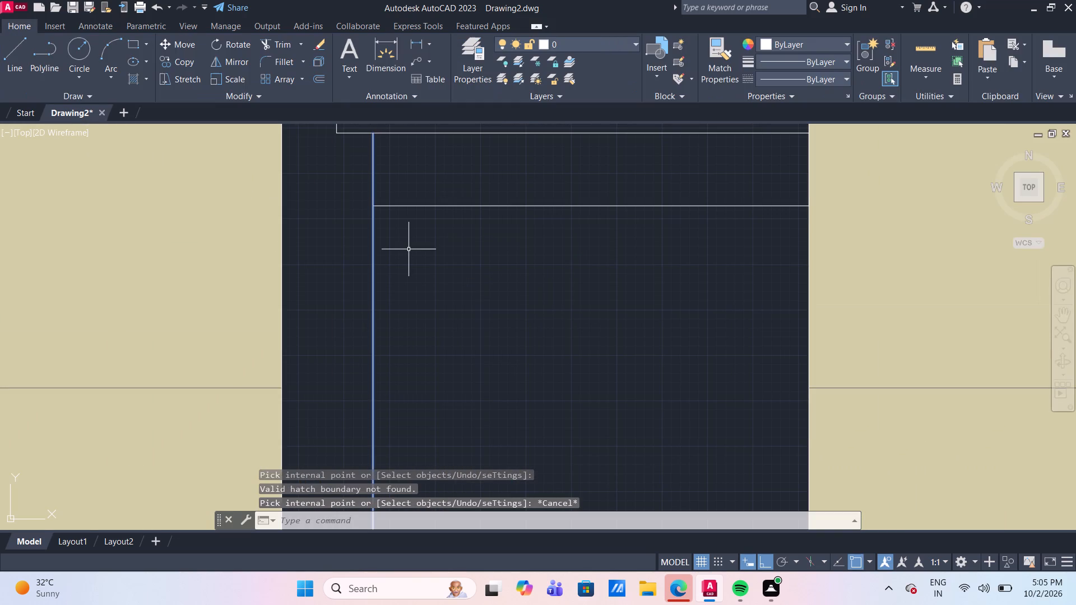
Draw a horizontal line from the inner vertical line to the adjacent tower wall edge, continuing the ledge's lowest horizontal line.
key(l)
key(Return)
drag(374, 206, 369, 204)
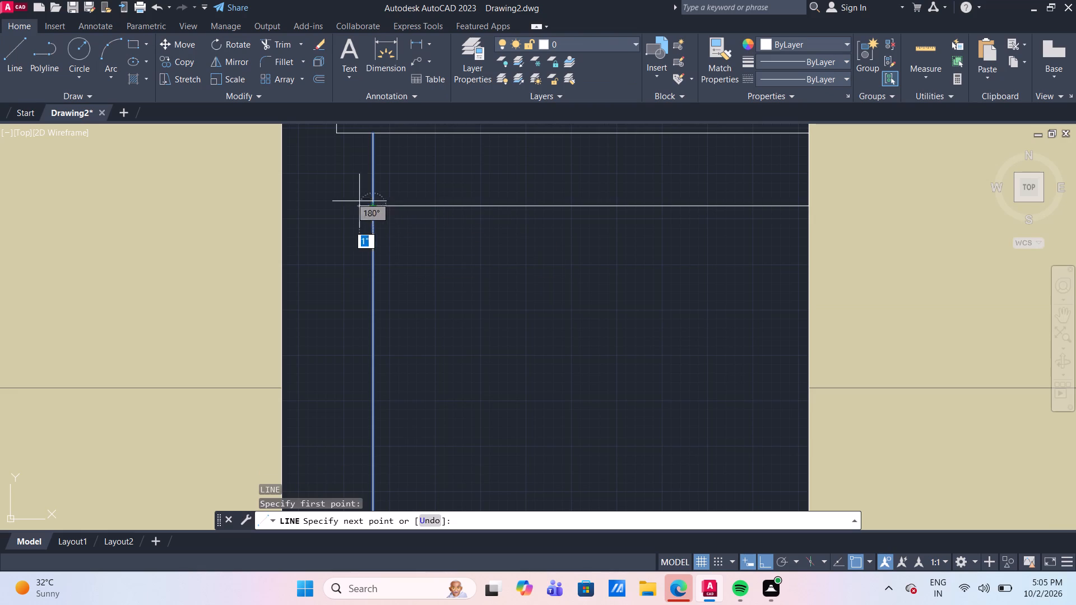
click(280, 204)
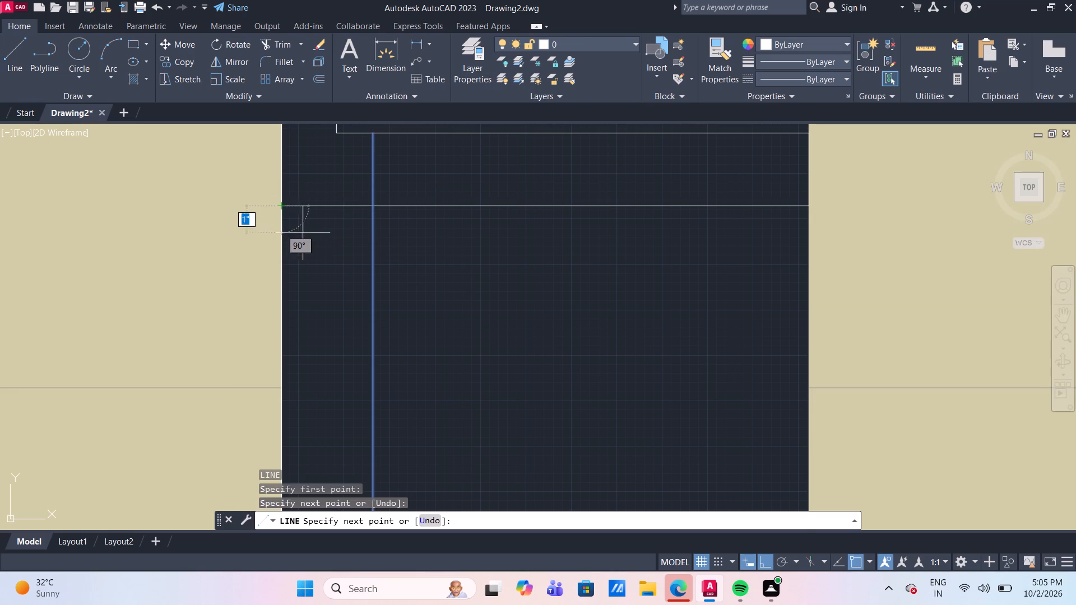
key(Escape)
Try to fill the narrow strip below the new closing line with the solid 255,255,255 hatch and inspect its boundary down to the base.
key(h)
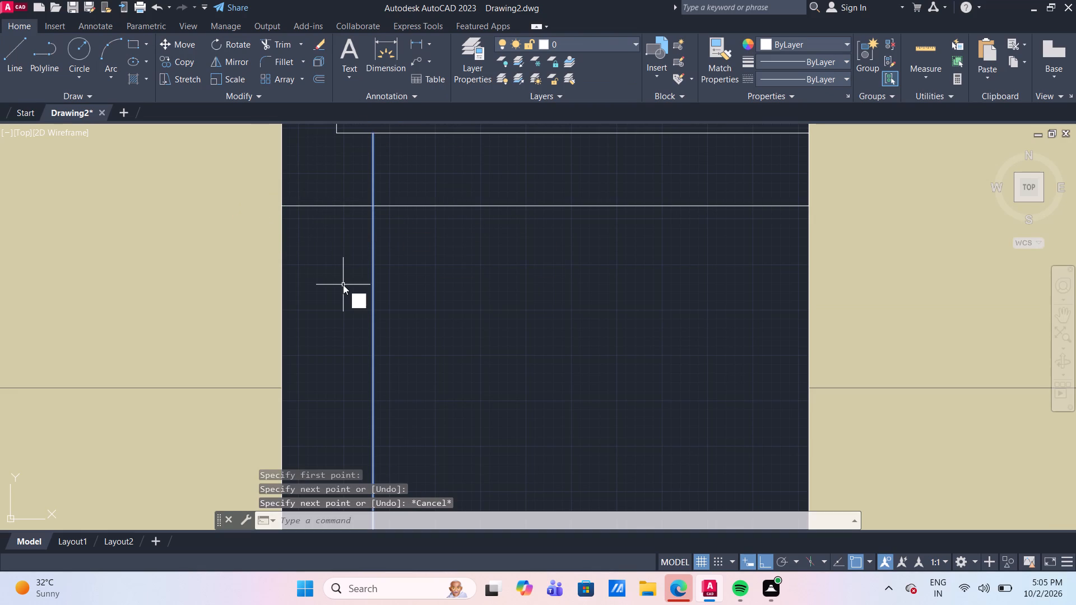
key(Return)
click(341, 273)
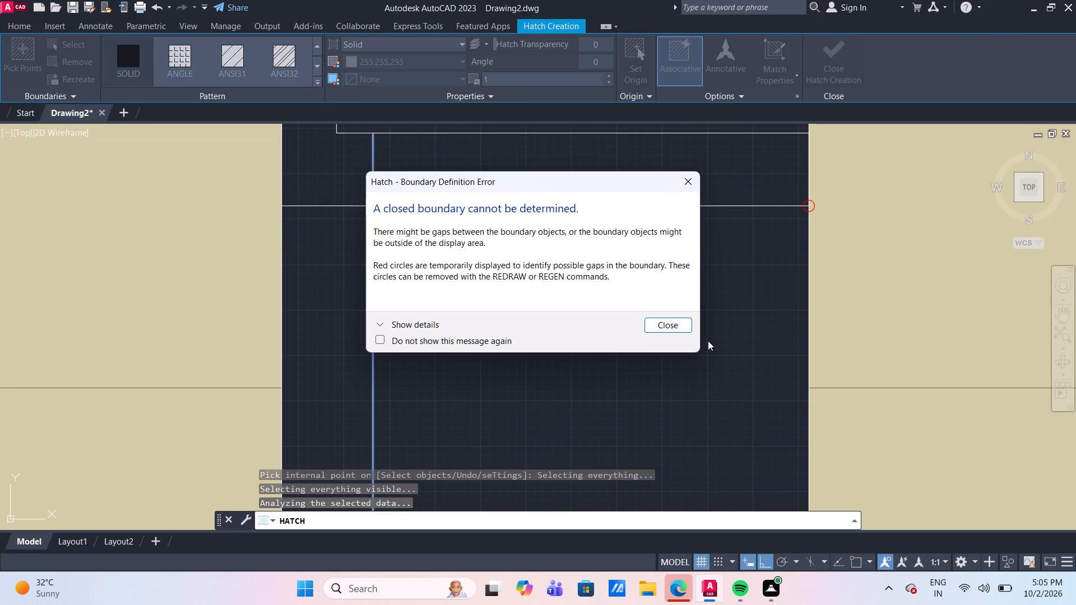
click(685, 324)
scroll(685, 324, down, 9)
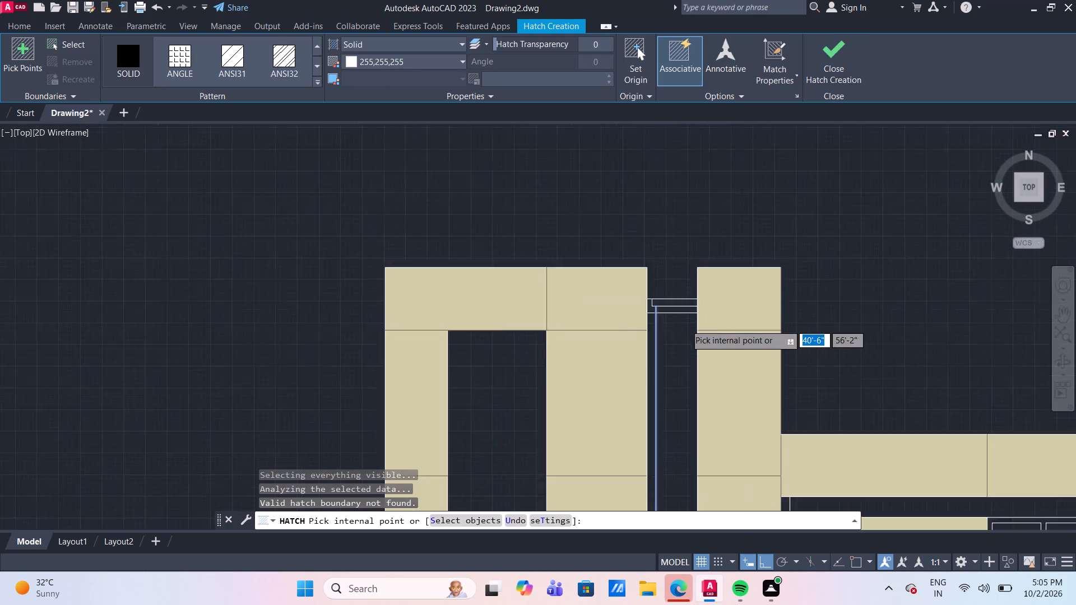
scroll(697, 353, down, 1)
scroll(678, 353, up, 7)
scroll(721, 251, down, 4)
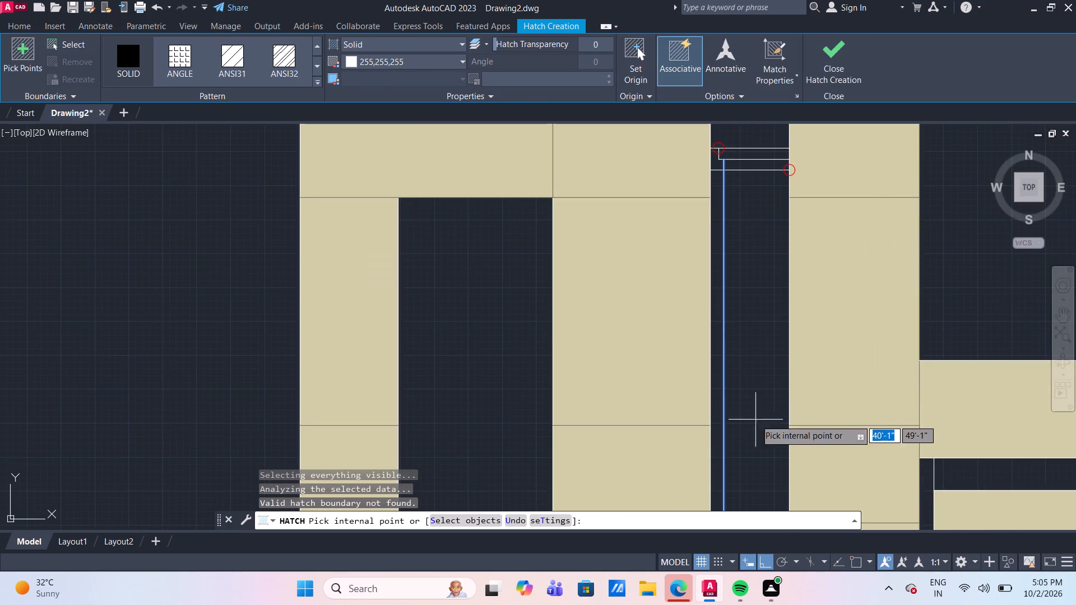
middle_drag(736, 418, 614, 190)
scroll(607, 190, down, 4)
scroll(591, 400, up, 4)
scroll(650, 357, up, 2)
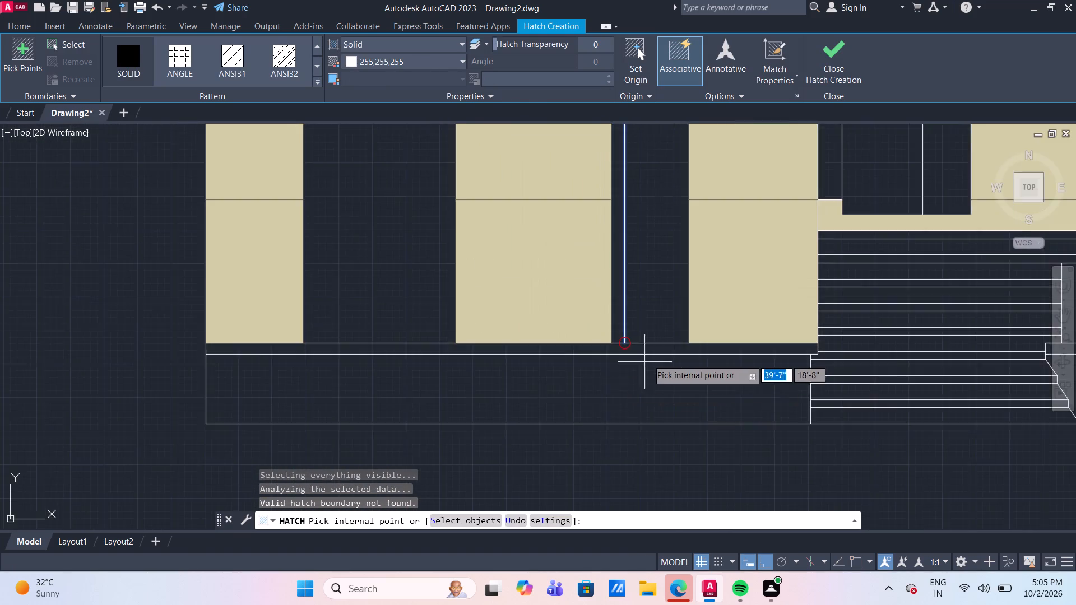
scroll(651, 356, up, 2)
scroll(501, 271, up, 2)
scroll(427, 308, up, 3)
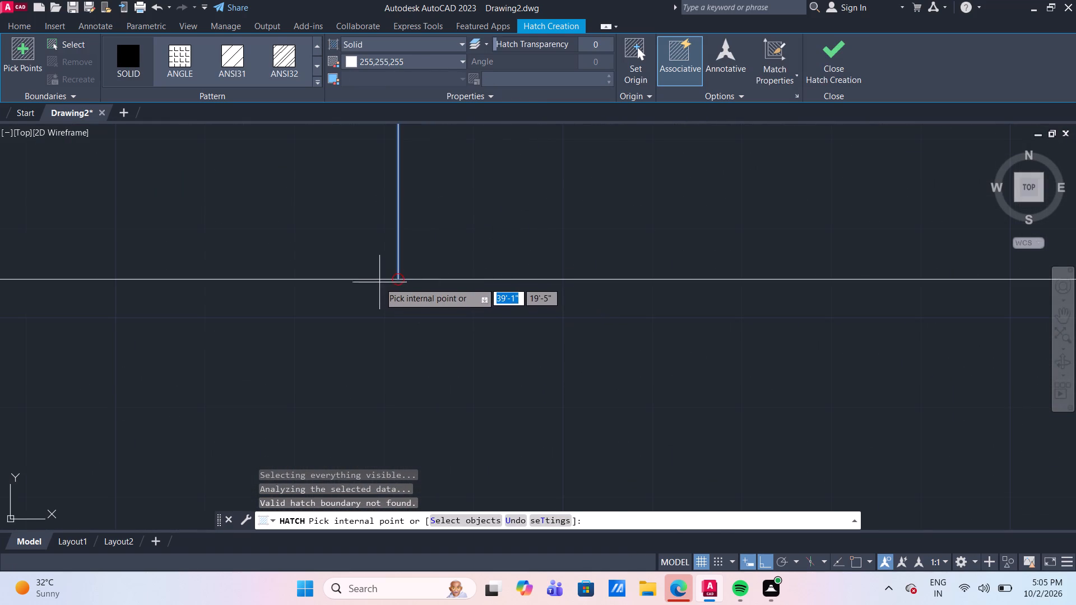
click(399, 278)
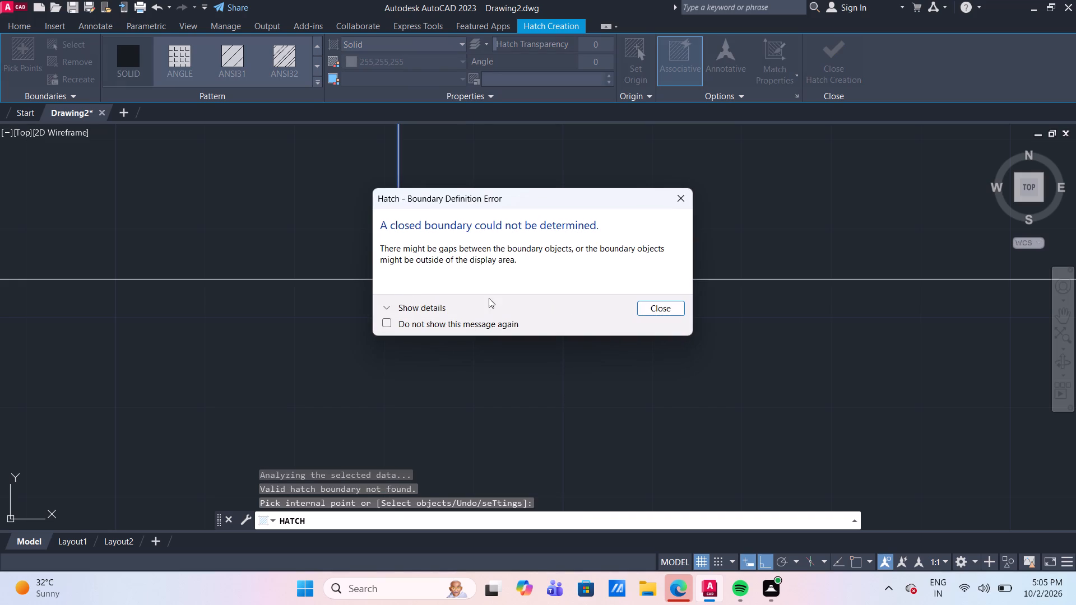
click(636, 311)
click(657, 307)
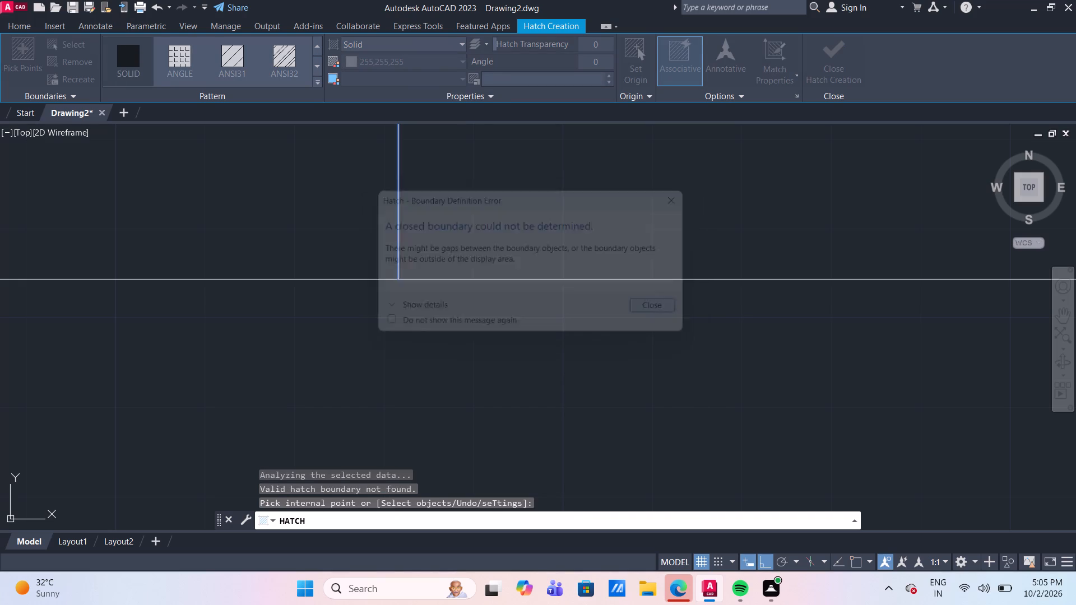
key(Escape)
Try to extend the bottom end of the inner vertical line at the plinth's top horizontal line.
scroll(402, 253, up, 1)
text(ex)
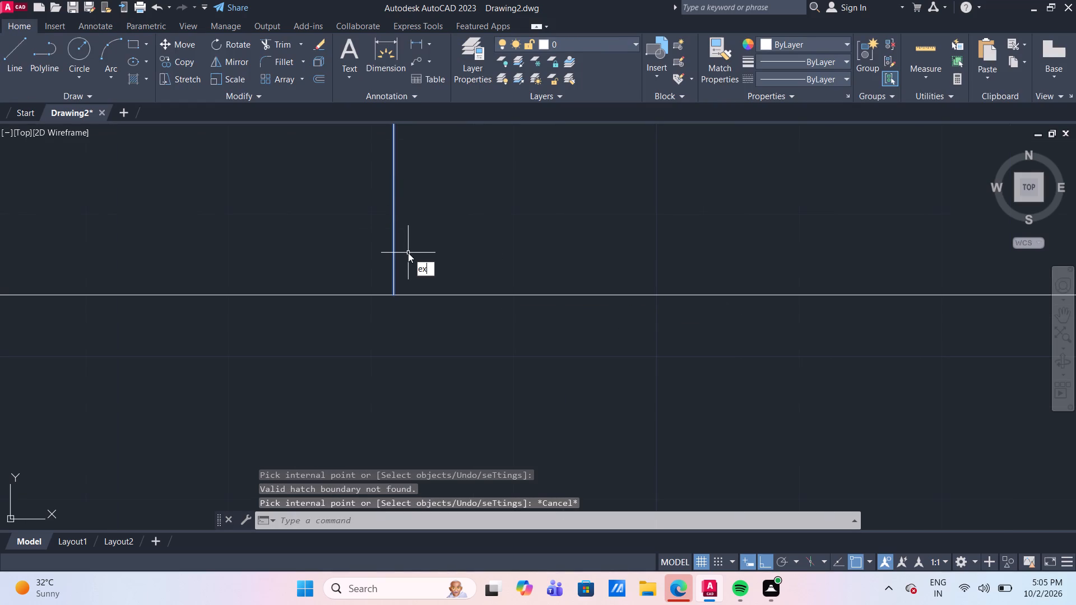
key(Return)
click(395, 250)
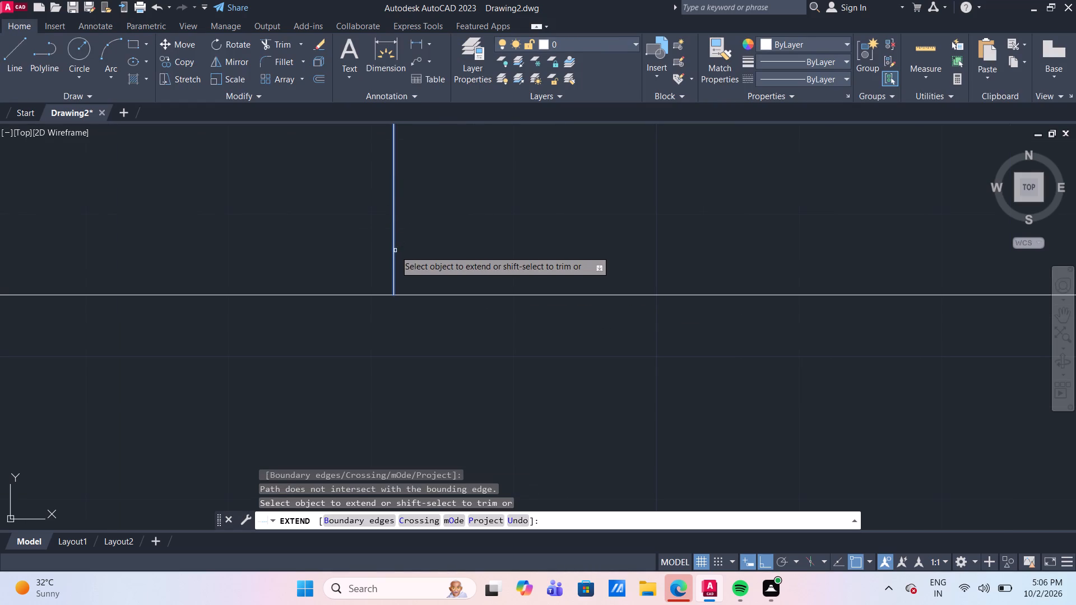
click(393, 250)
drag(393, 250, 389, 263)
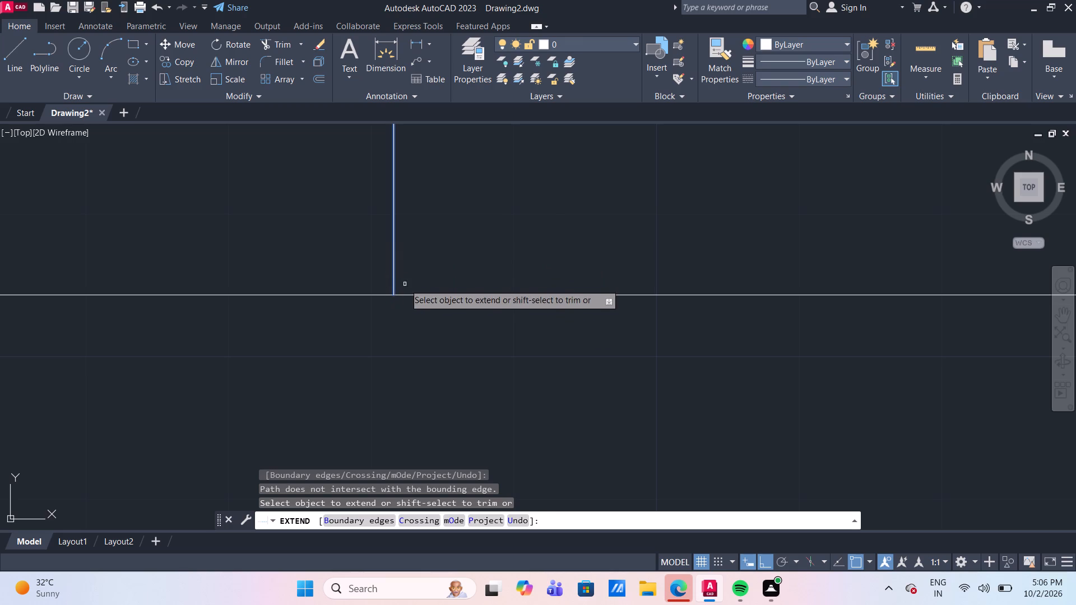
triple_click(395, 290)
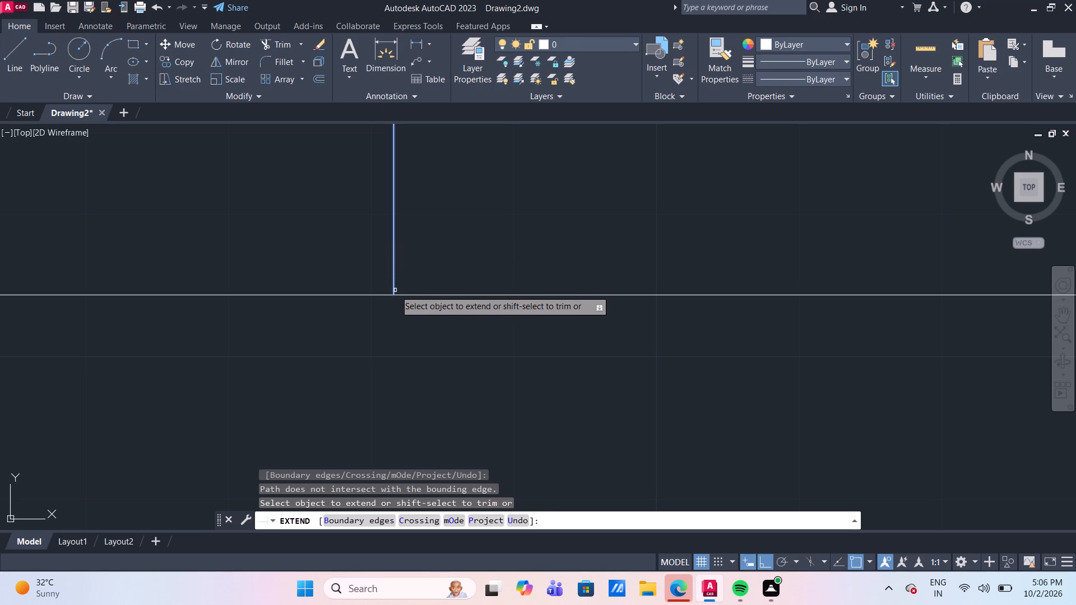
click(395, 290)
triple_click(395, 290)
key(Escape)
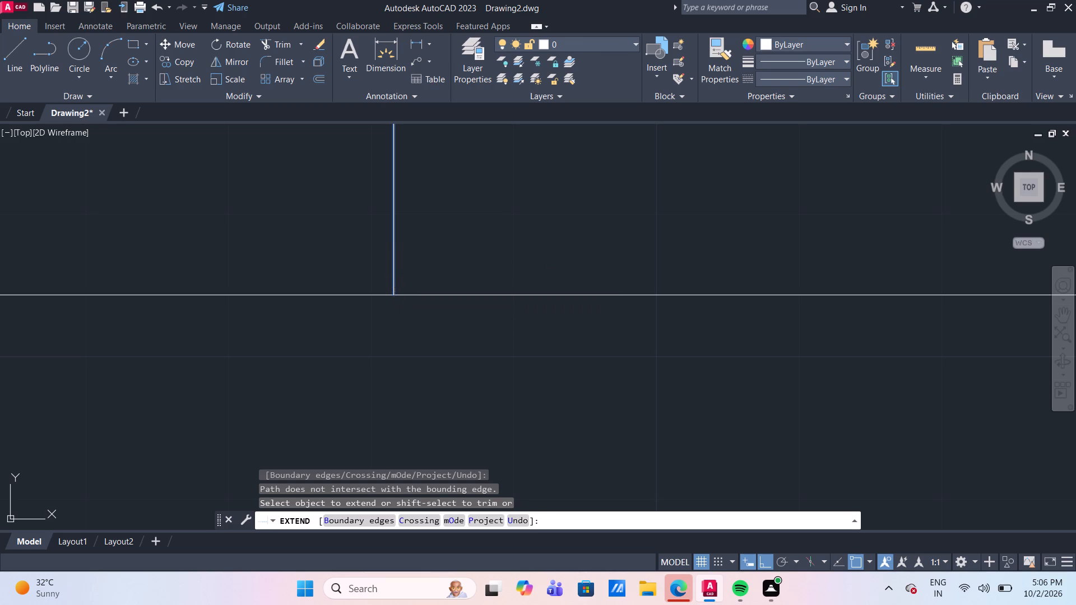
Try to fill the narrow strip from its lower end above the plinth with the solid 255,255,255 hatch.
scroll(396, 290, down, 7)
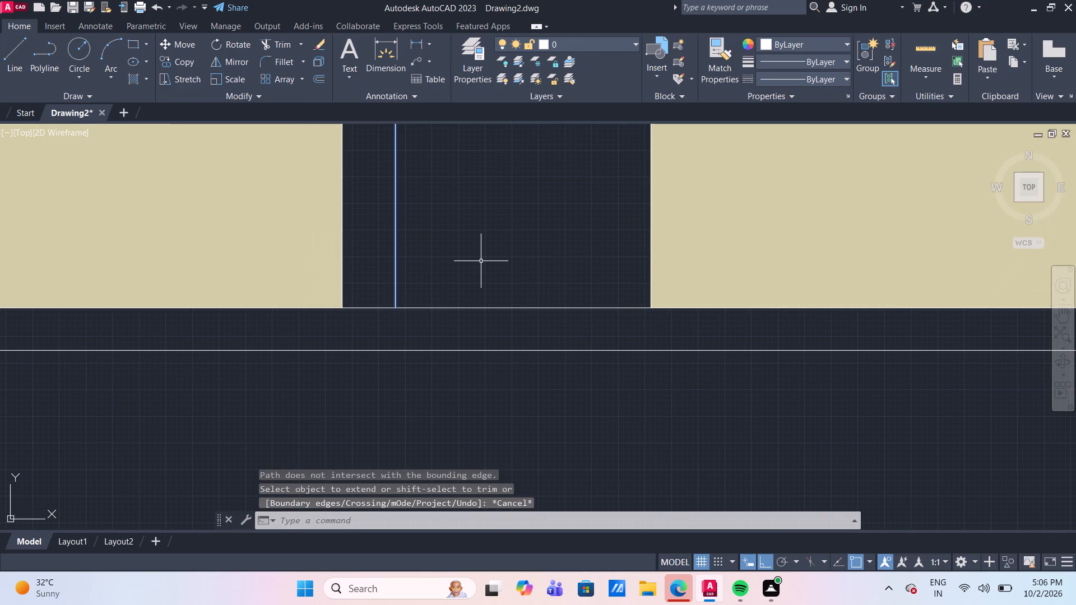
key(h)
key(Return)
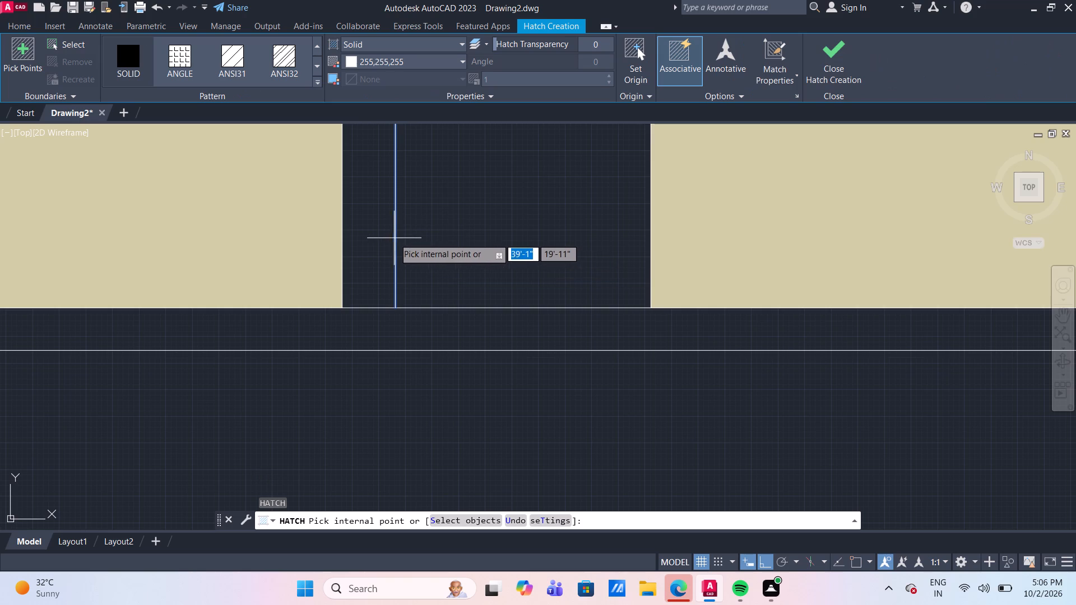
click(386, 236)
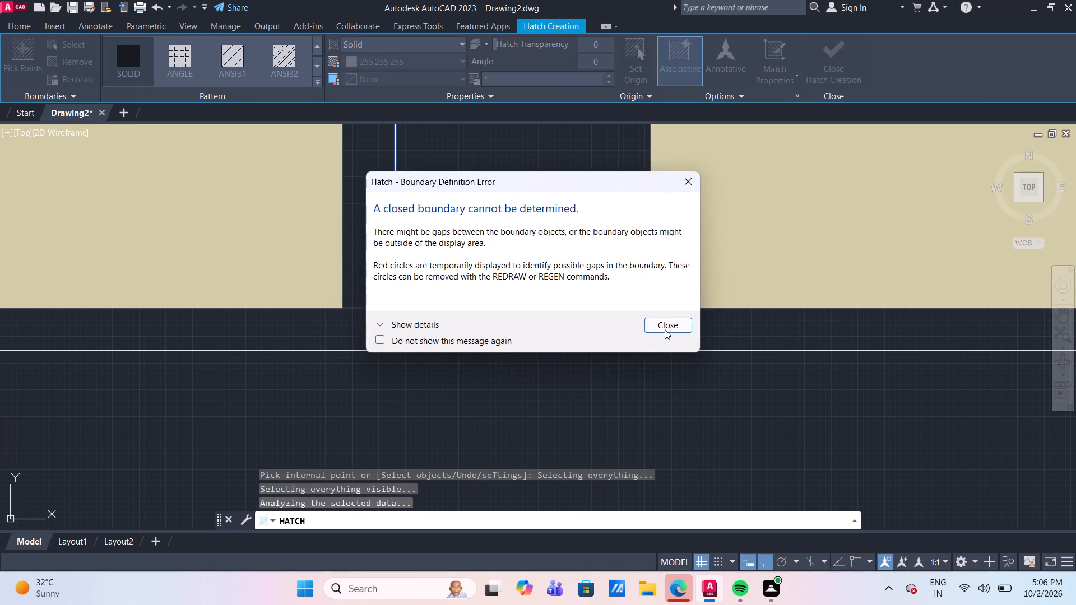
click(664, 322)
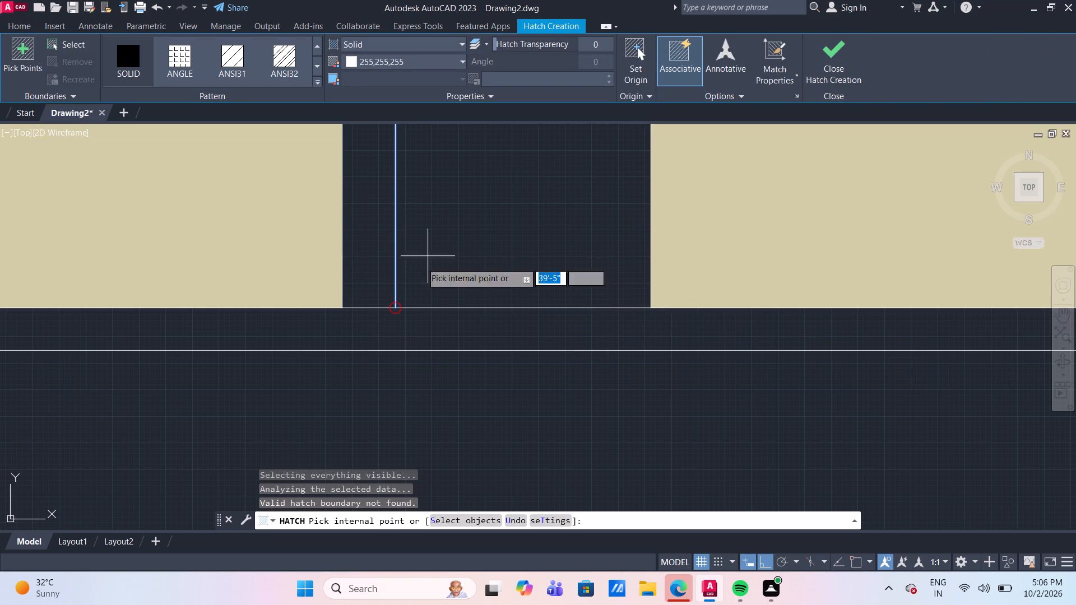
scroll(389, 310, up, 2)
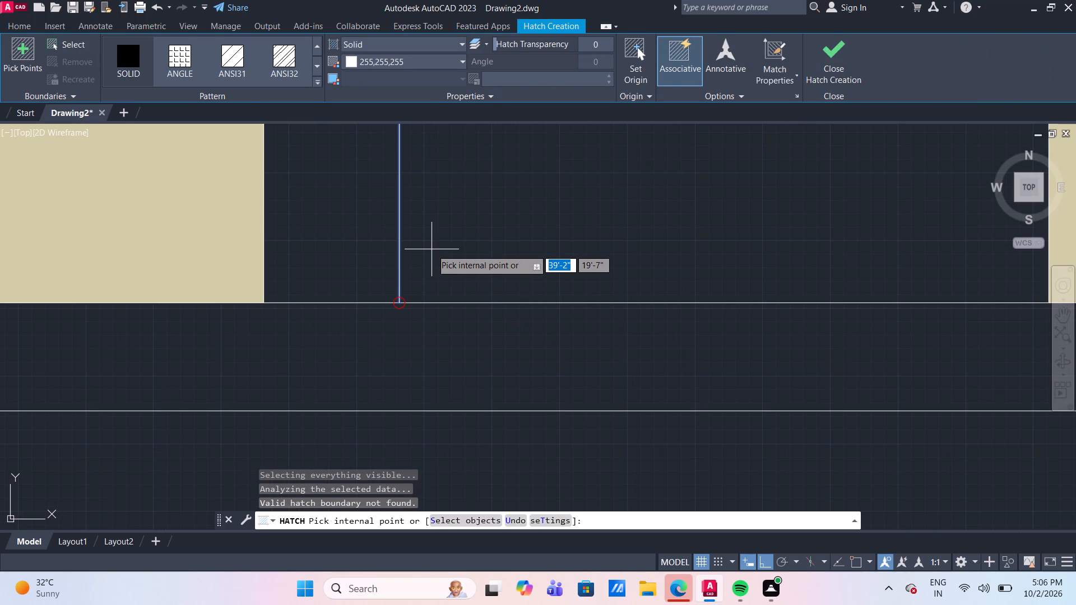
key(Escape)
Draw a horizontal line about 5" long on the plinth's top, from the inner vertical line's bottom end to the adjacent hatched wall's corner.
key(l)
key(Return)
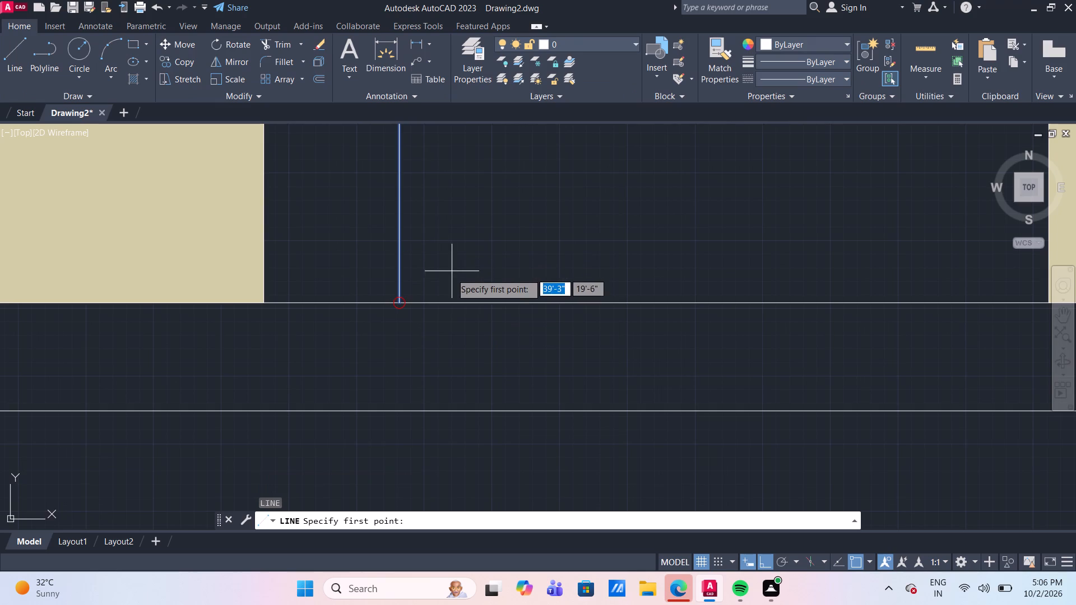
scroll(416, 301, up, 3)
click(332, 308)
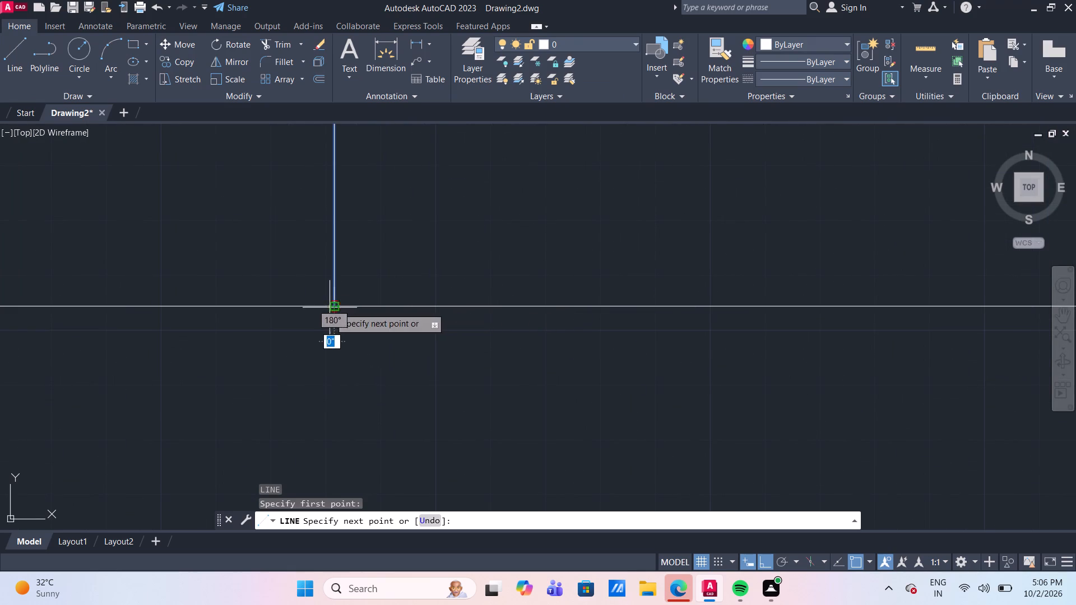
scroll(329, 308, down, 4)
scroll(258, 302, up, 3)
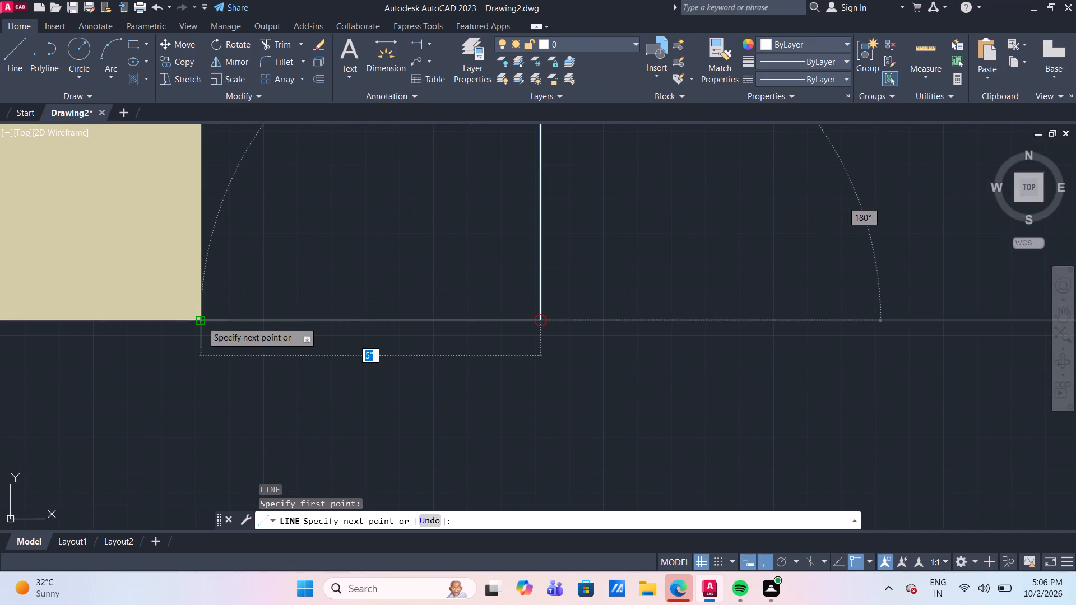
click(202, 322)
key(Return)
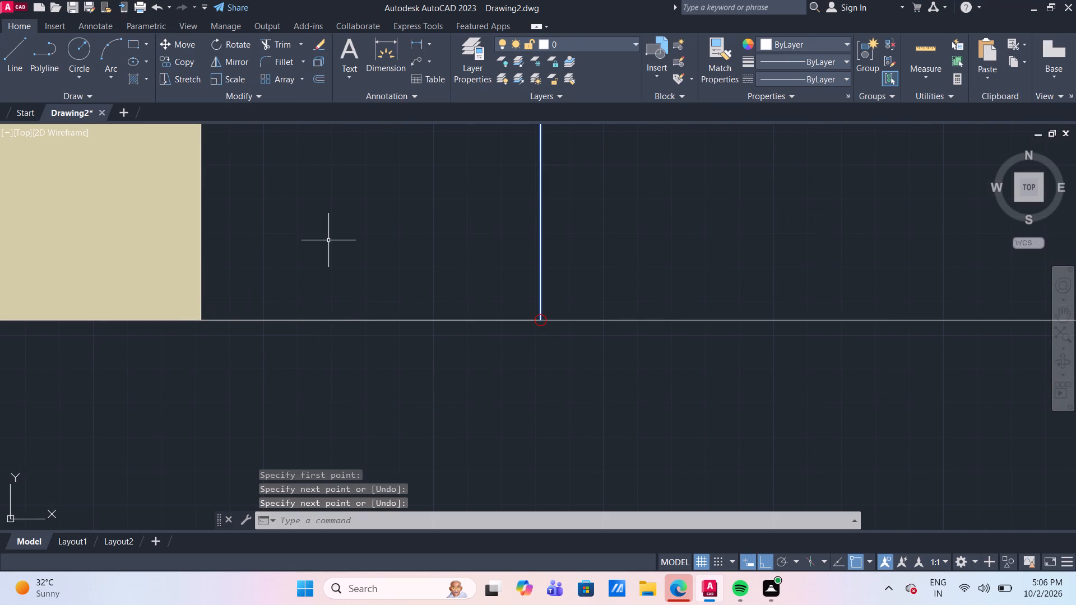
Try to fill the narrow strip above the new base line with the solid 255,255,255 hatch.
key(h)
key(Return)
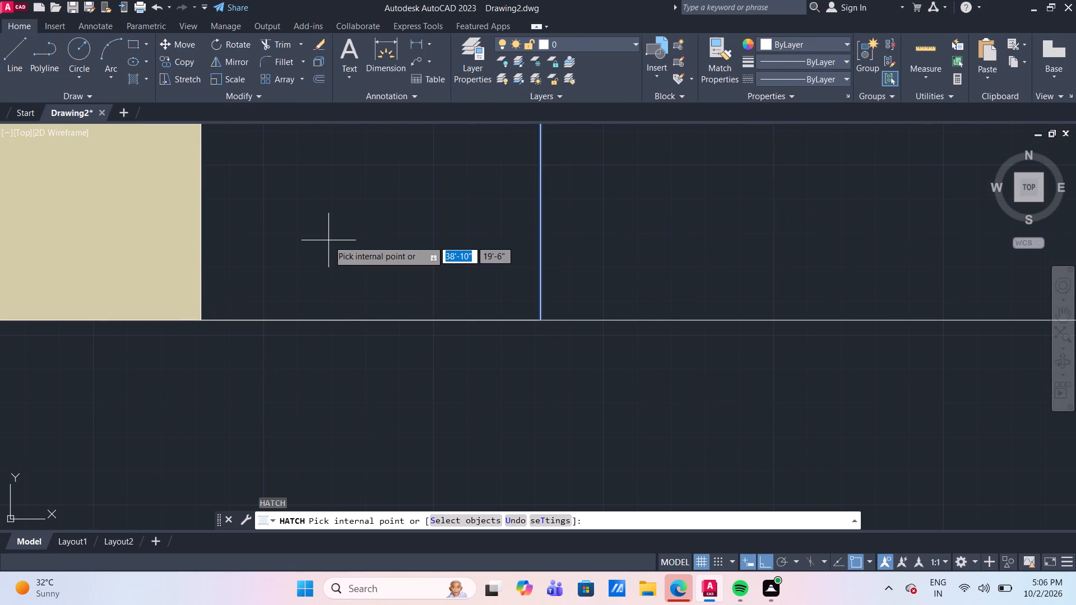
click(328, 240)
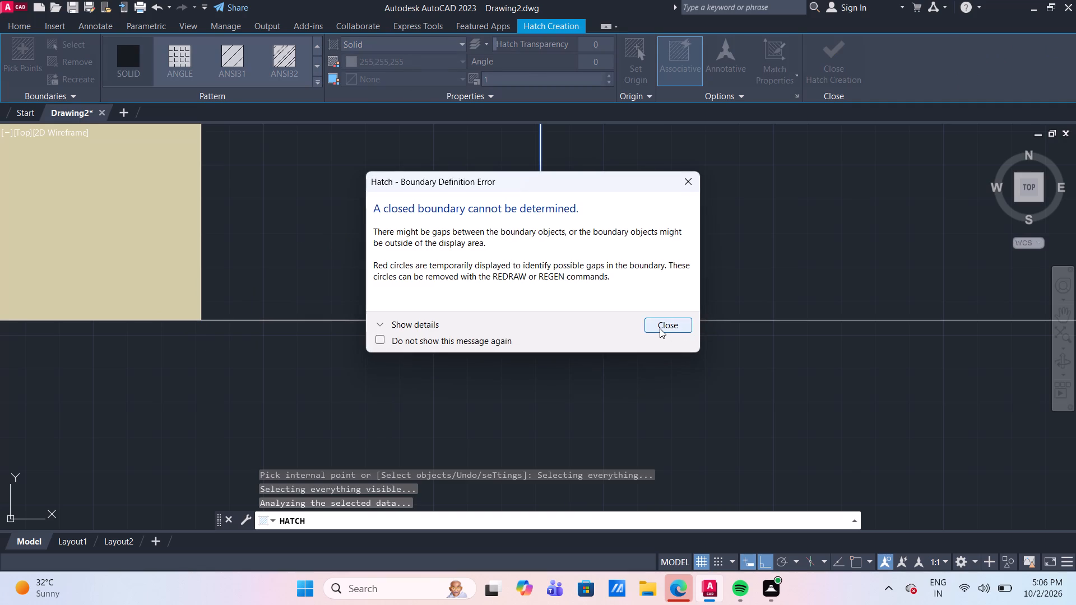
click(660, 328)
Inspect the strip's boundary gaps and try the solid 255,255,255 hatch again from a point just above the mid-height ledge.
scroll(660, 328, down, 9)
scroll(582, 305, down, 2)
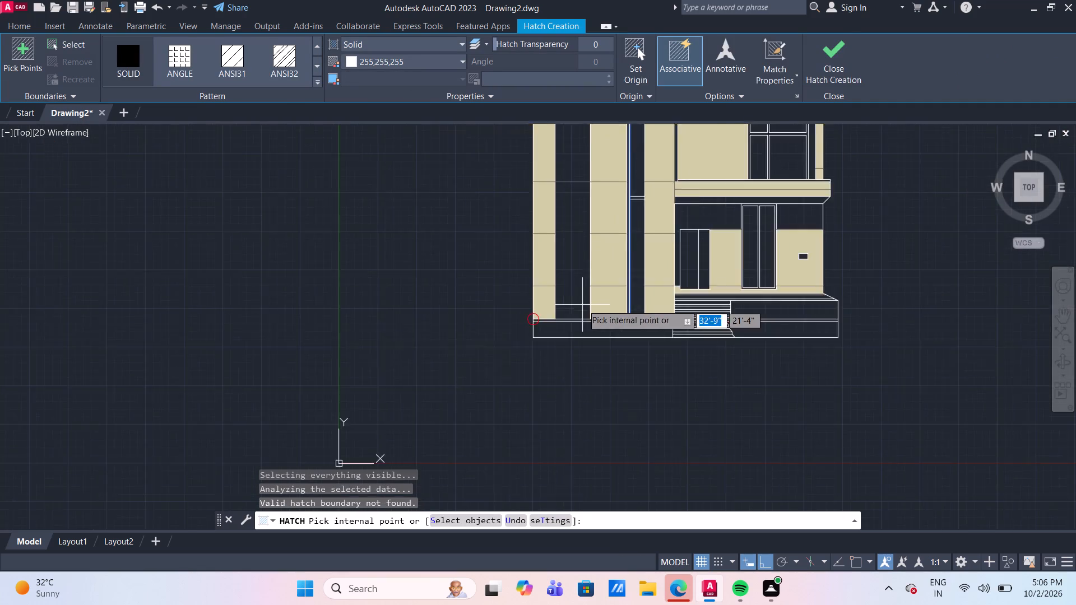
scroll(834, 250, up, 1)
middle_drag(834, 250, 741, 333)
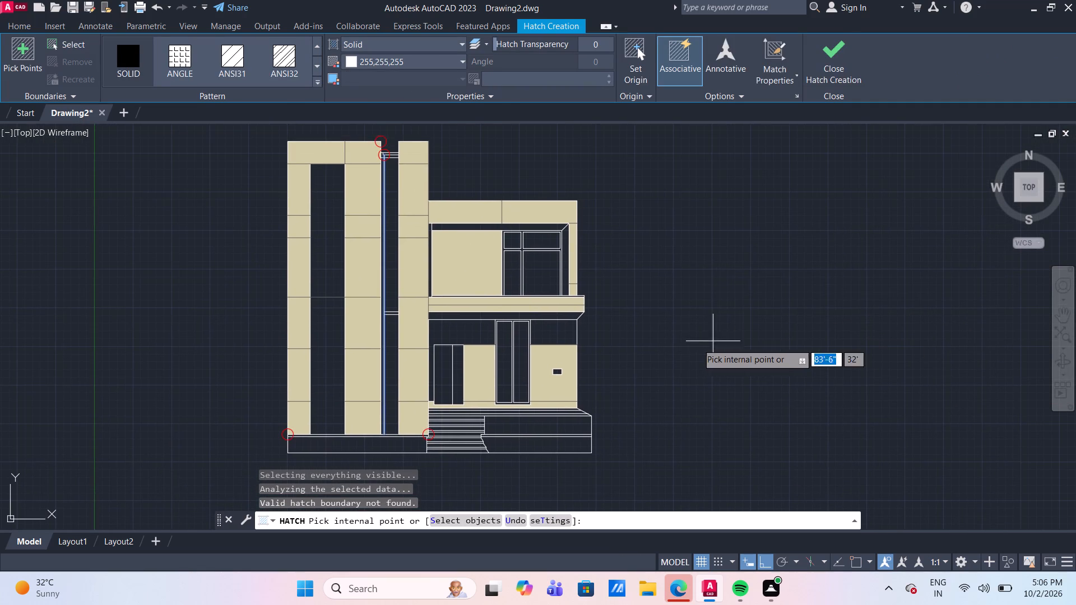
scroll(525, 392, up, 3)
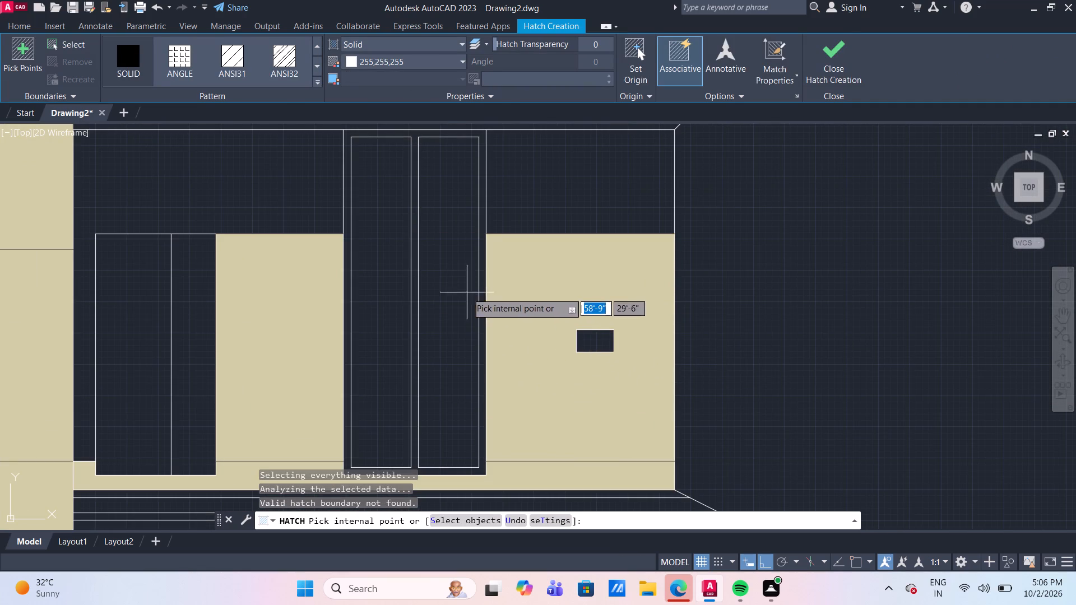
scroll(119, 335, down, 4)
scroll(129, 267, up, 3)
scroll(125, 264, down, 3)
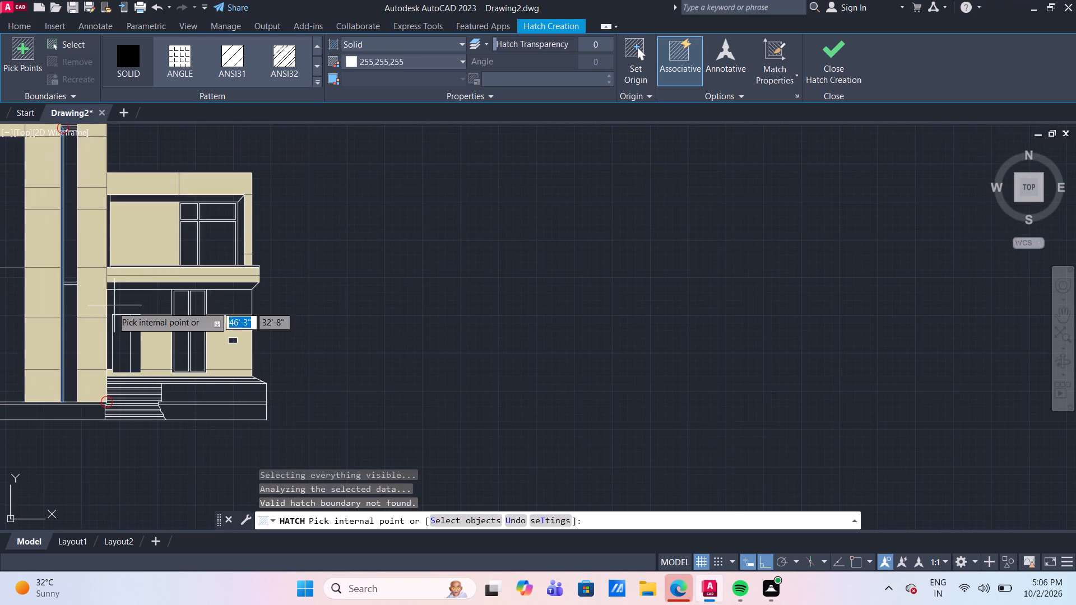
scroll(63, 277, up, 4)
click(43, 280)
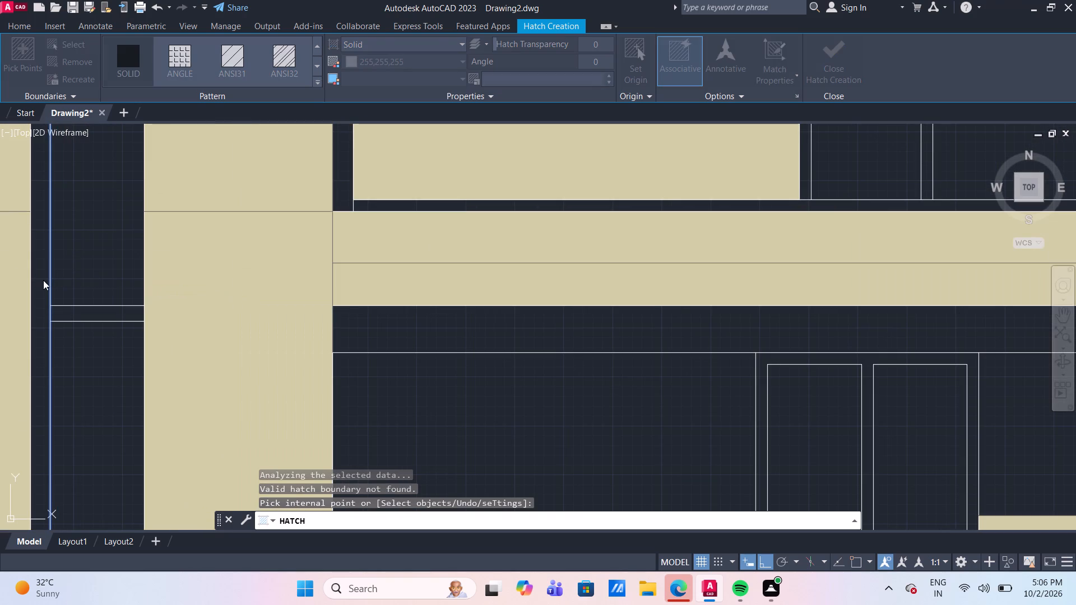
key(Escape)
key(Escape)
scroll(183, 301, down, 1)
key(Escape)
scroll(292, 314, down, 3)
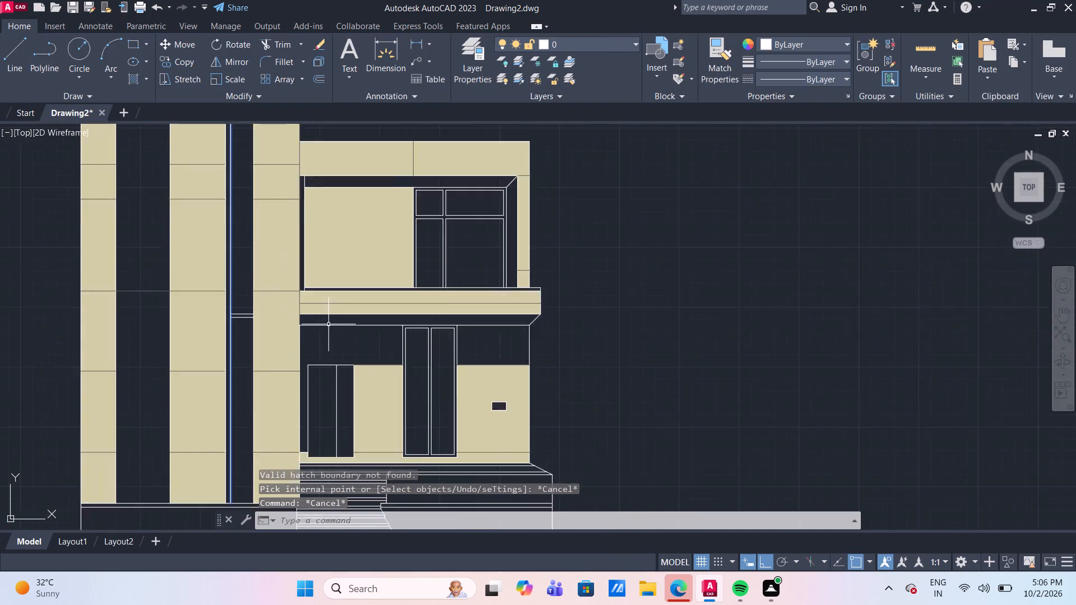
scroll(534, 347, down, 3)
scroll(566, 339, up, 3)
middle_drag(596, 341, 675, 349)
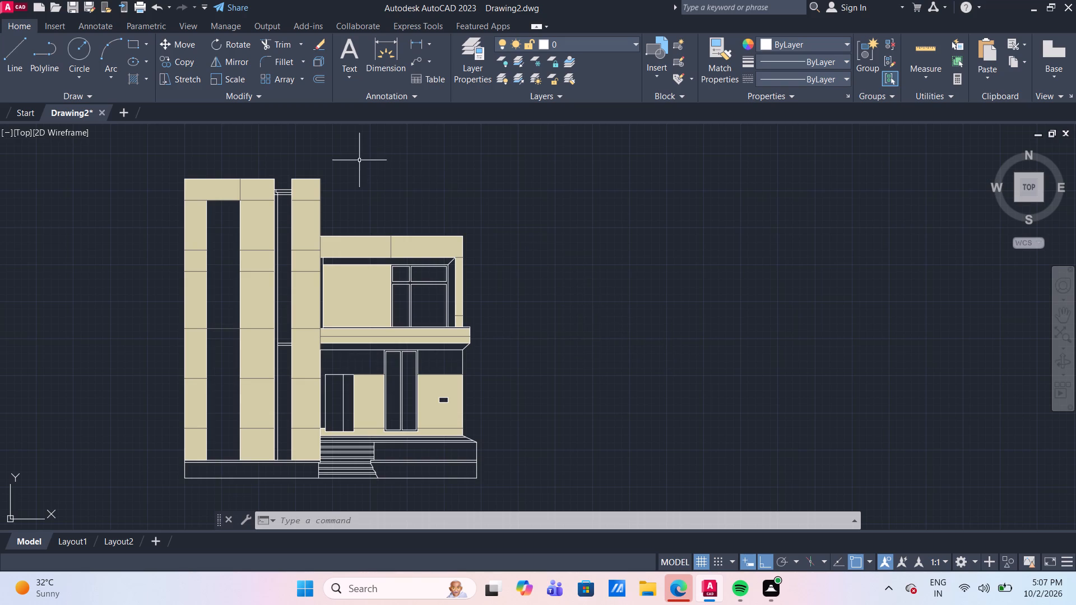
Fill the upper and lower parts of the tower's tall recessed panel with a solid hatch in index colour 19.
scroll(361, 220, up, 1)
scroll(209, 241, up, 1)
scroll(262, 208, down, 2)
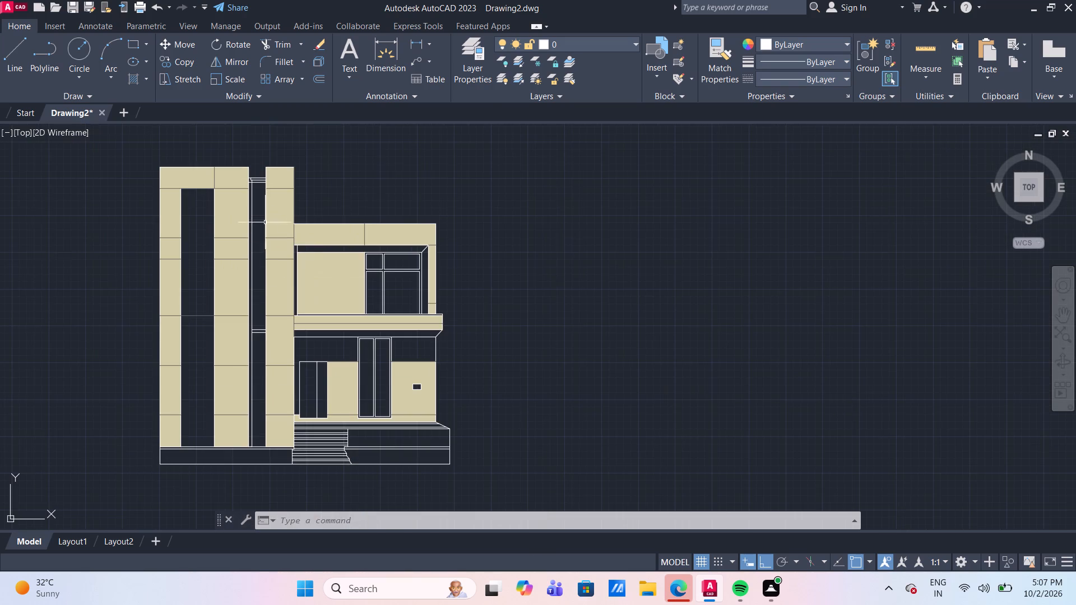
middle_drag(391, 193, 446, 189)
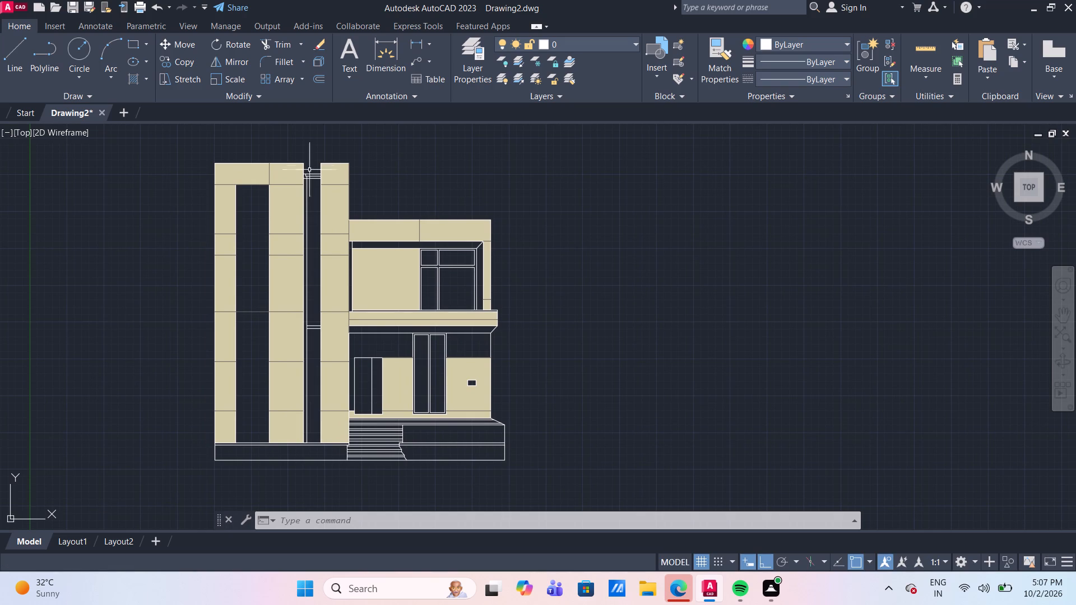
click(135, 83)
click(437, 59)
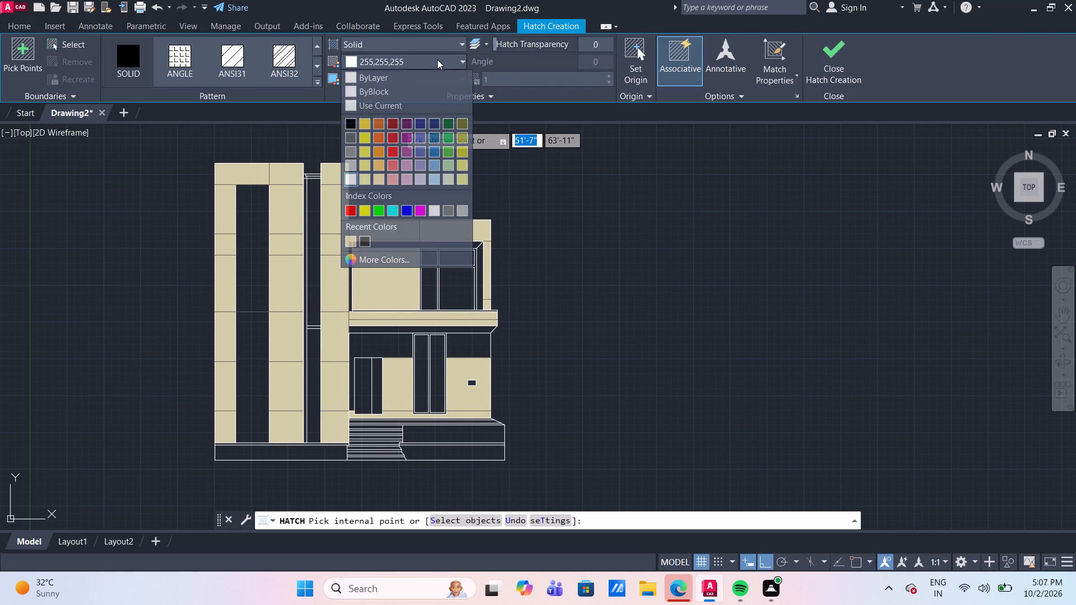
click(372, 260)
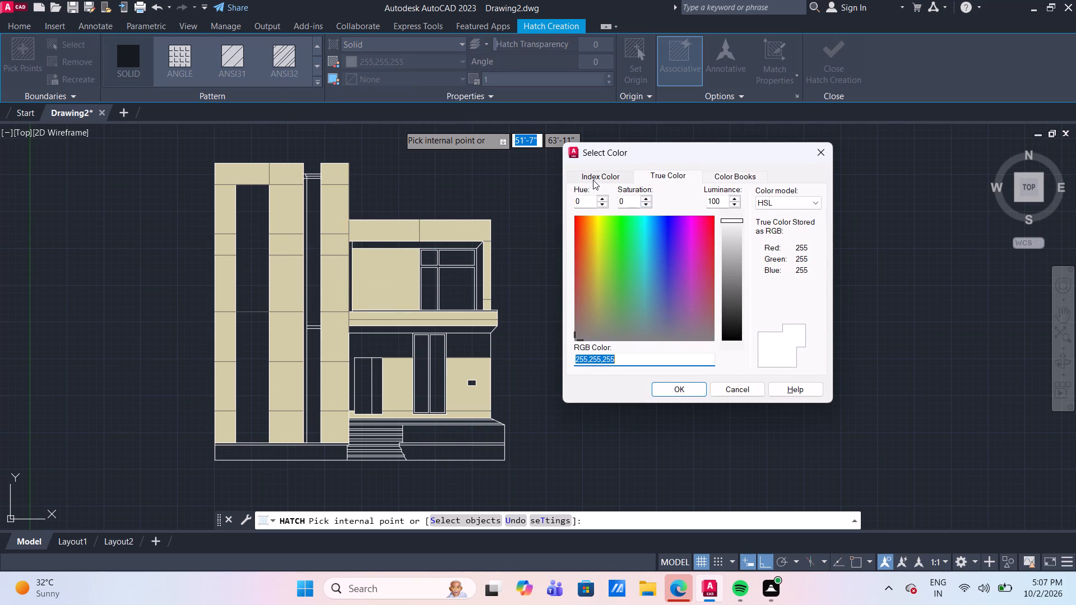
click(593, 175)
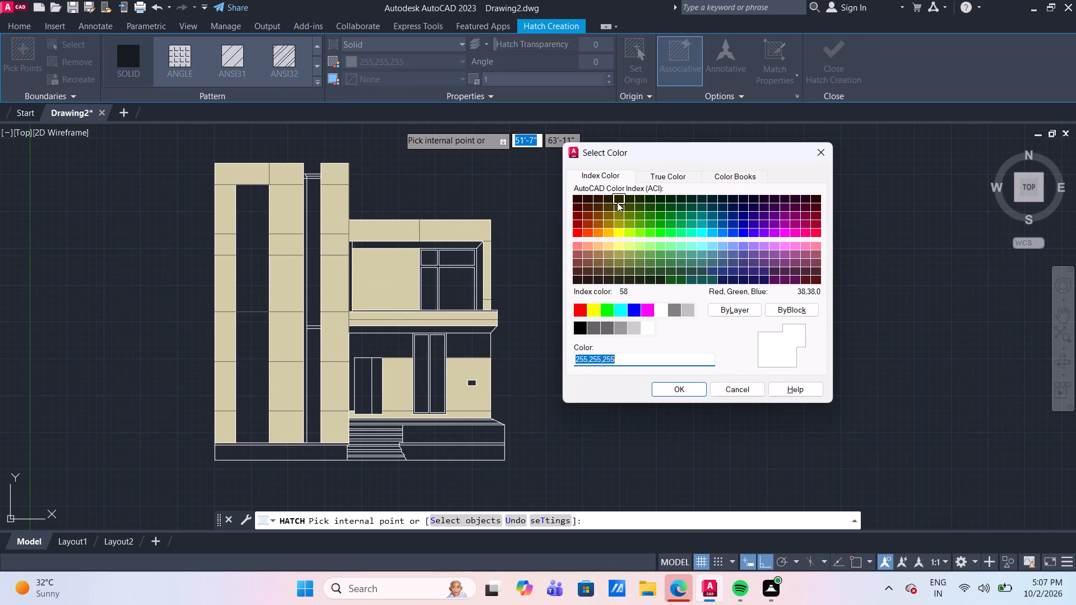
click(591, 197)
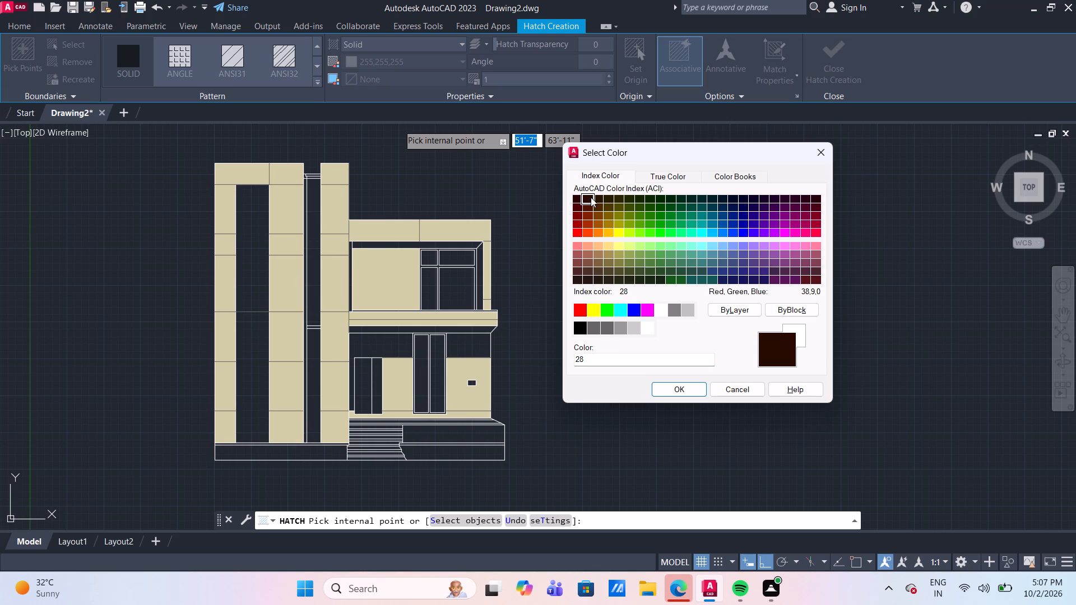
click(574, 198)
click(576, 278)
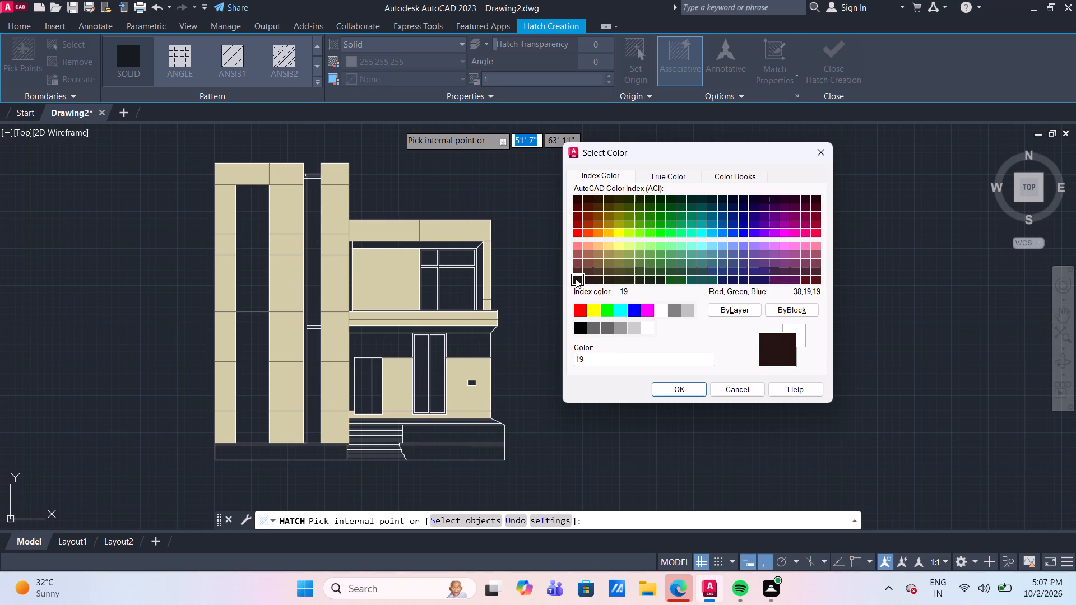
click(685, 393)
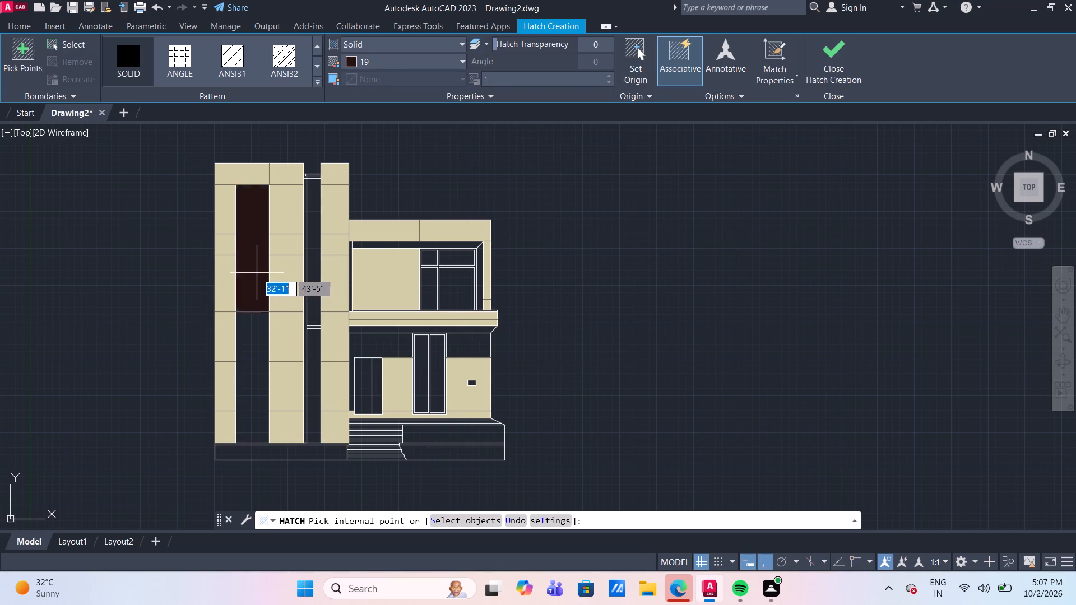
click(257, 273)
click(259, 376)
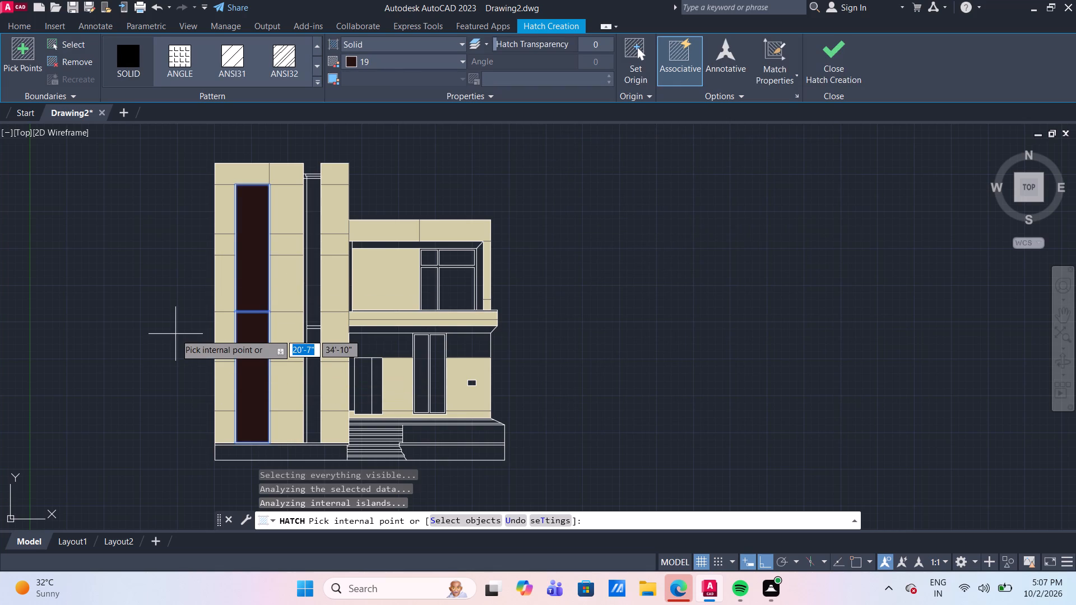
key(Return)
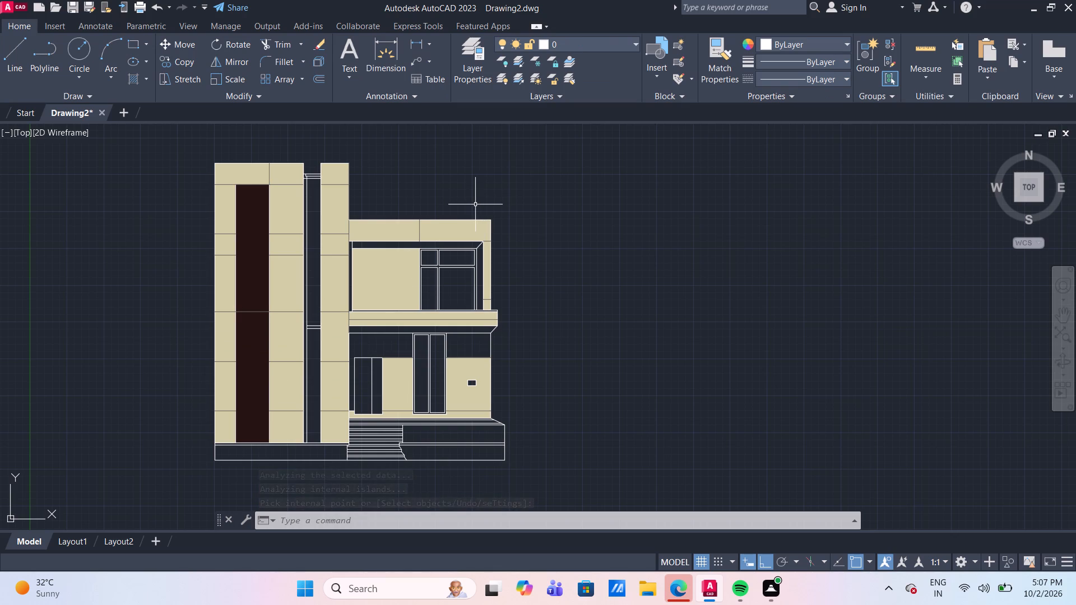
Fill the tower's narrow vertical strip above the mid-height ledge with a GR_CYLIN gradient in colours 147,149,152 and 254,234,185.
middle_drag(475, 204, 426, 240)
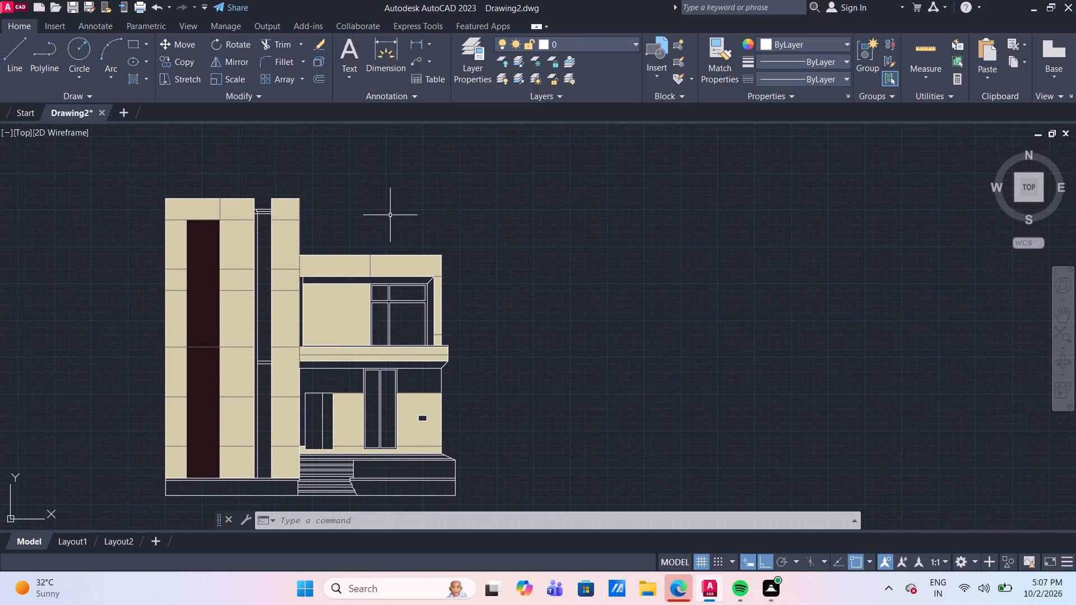
click(147, 79)
click(171, 132)
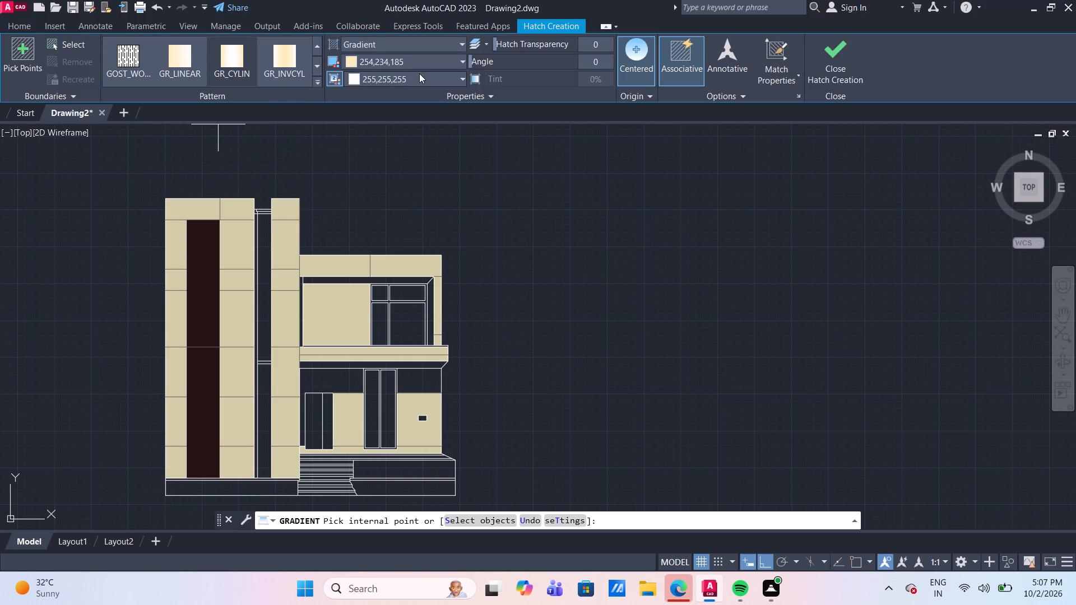
click(393, 62)
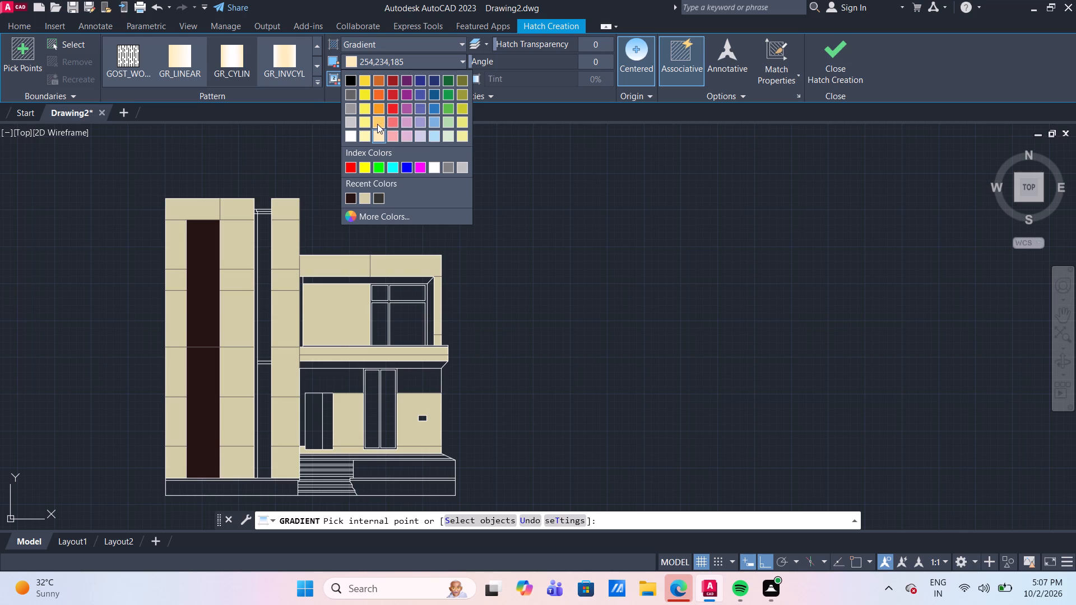
click(377, 124)
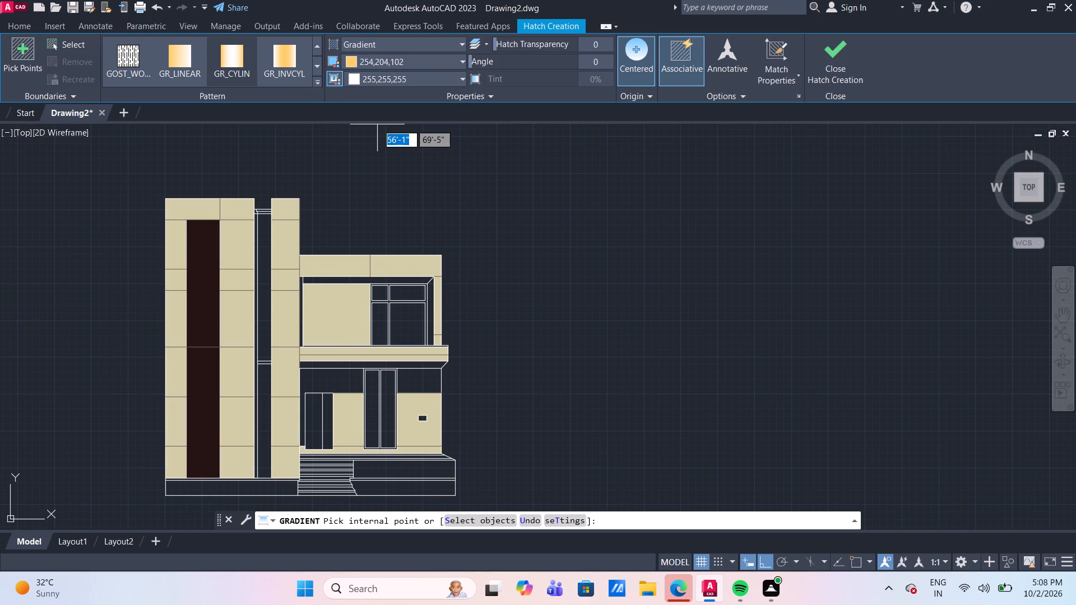
click(381, 76)
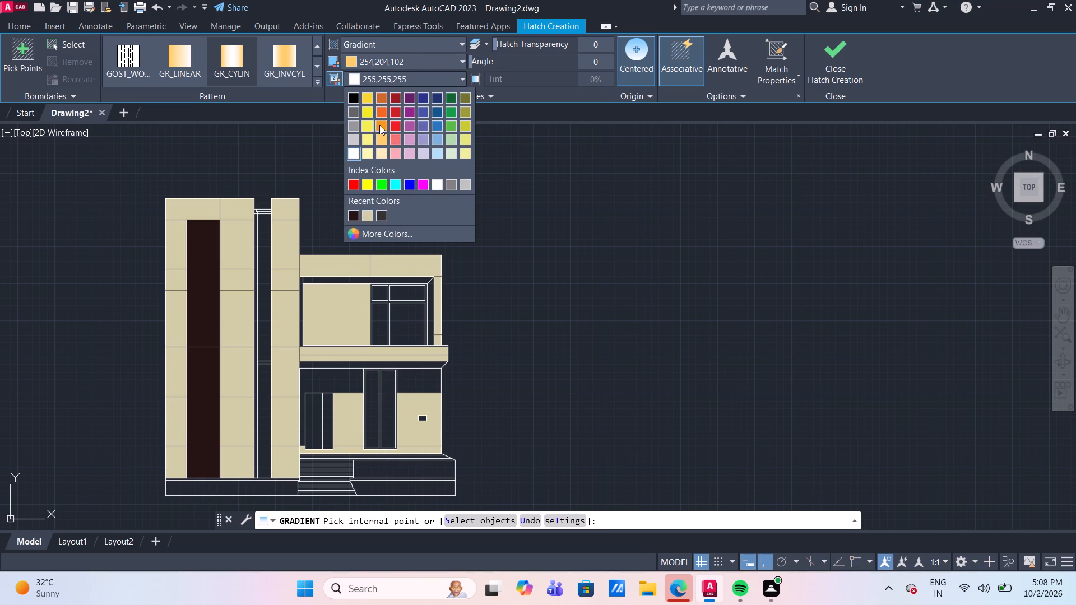
click(357, 136)
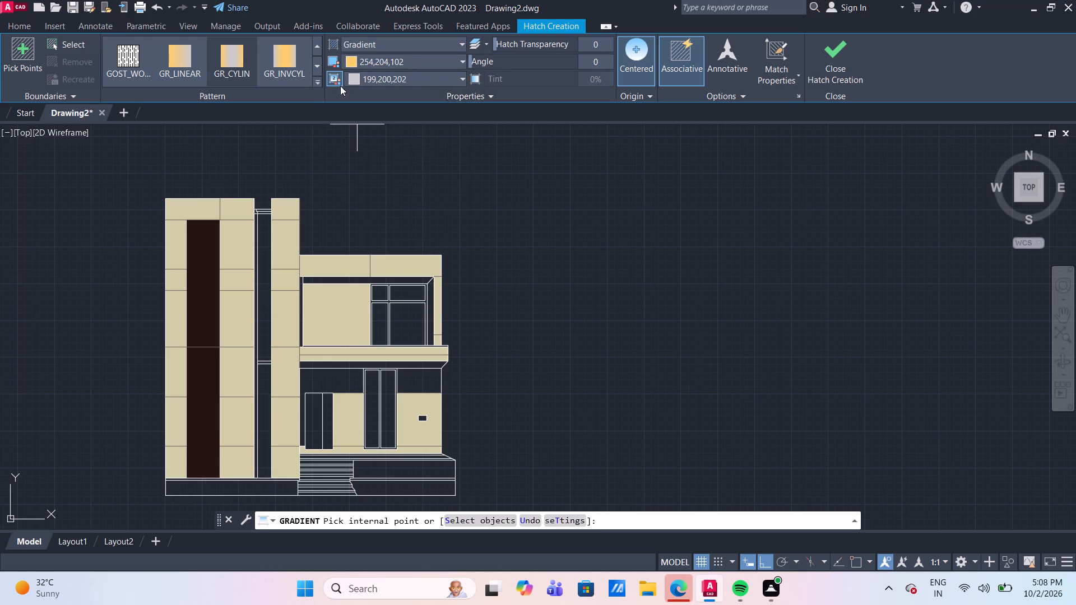
click(387, 61)
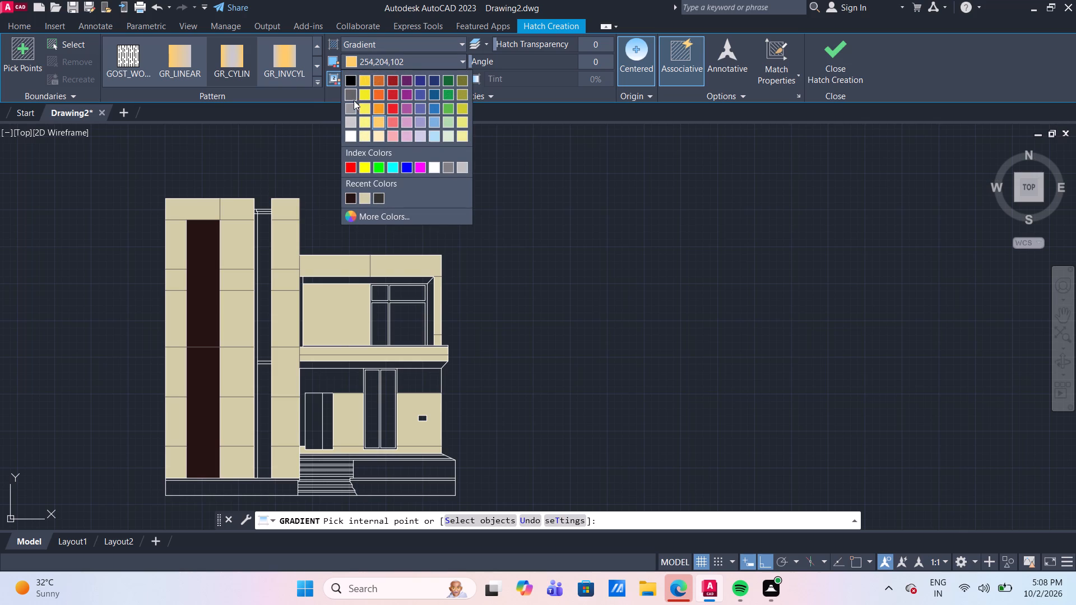
click(350, 104)
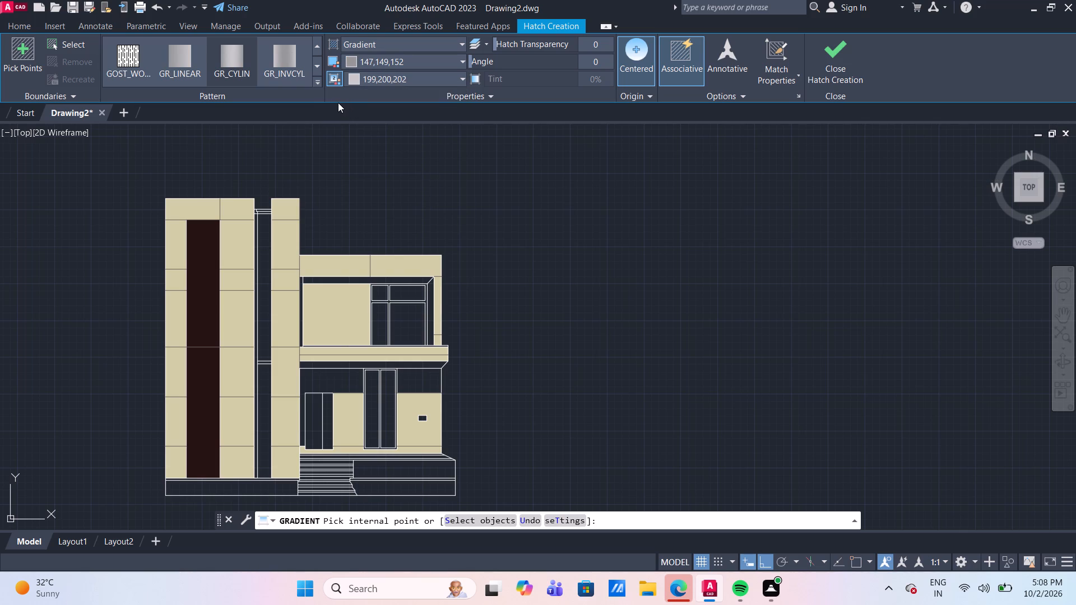
click(223, 63)
scroll(245, 268, up, 2)
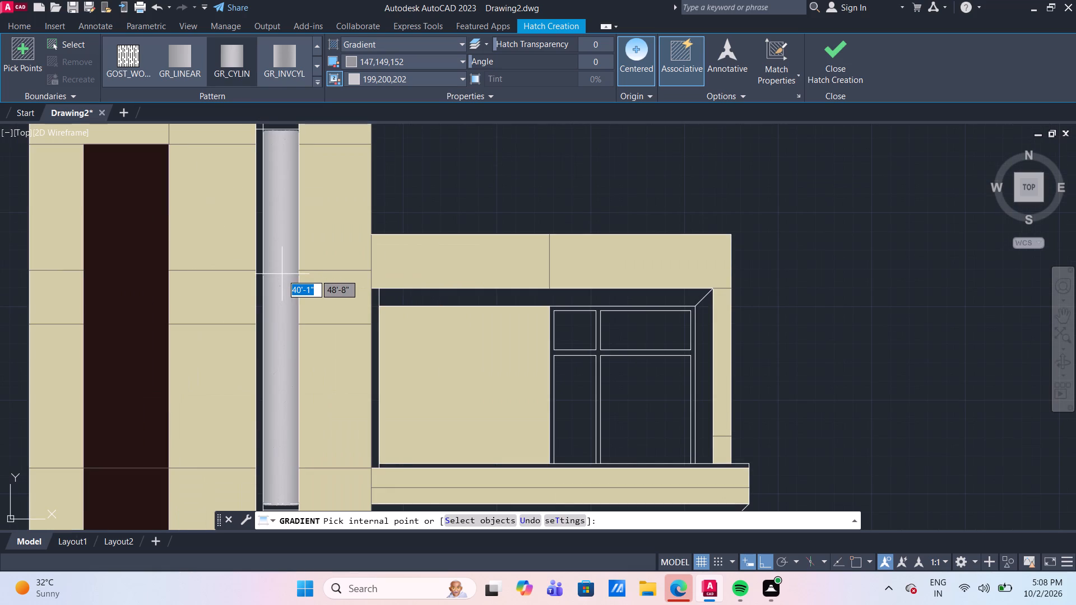
click(437, 77)
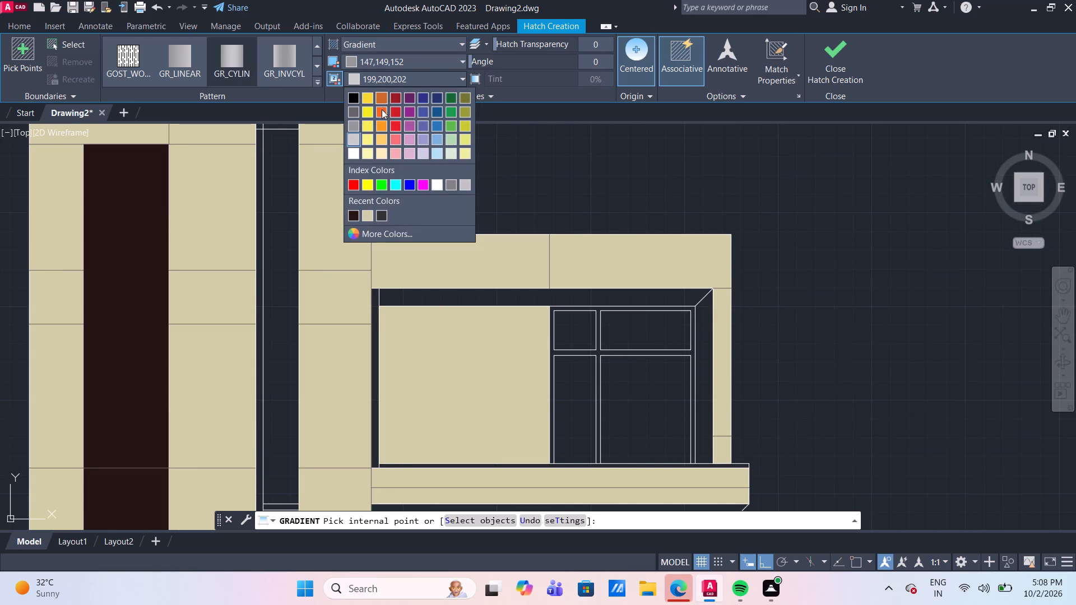
click(380, 157)
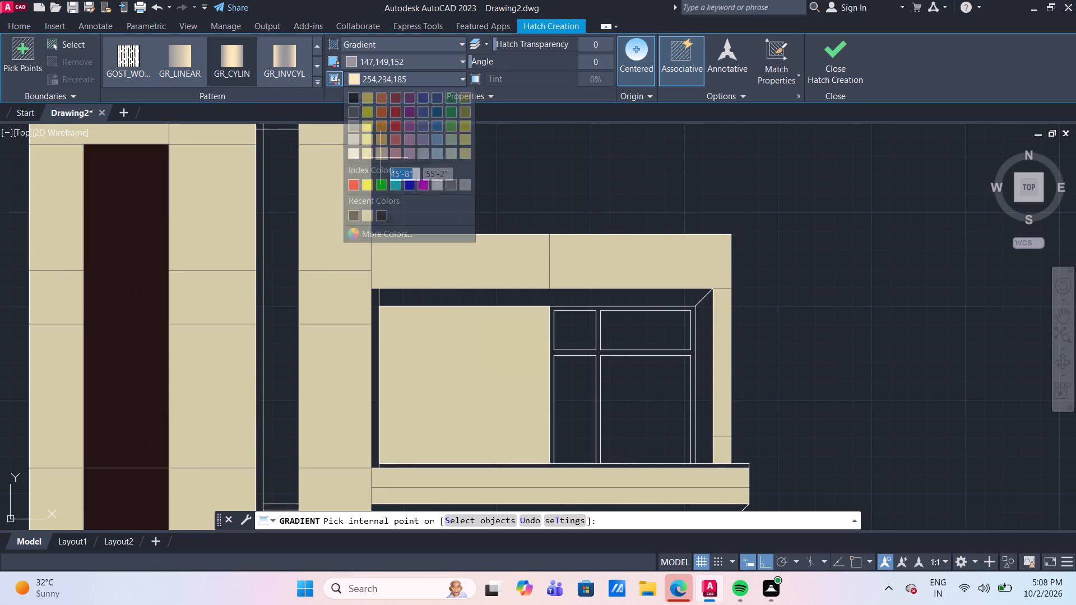
click(239, 58)
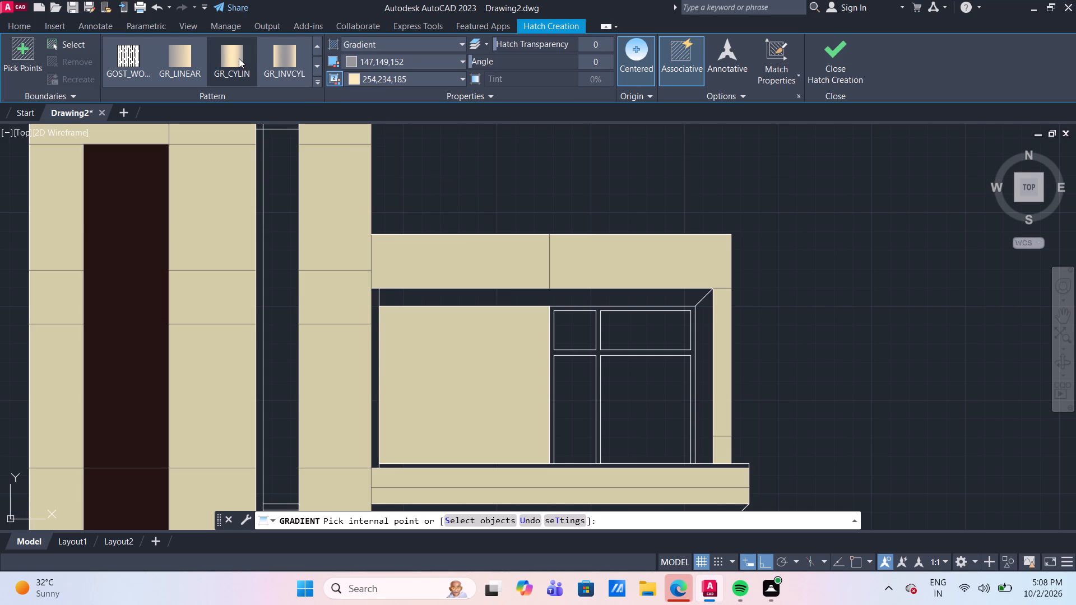
click(275, 196)
scroll(275, 196, down, 1)
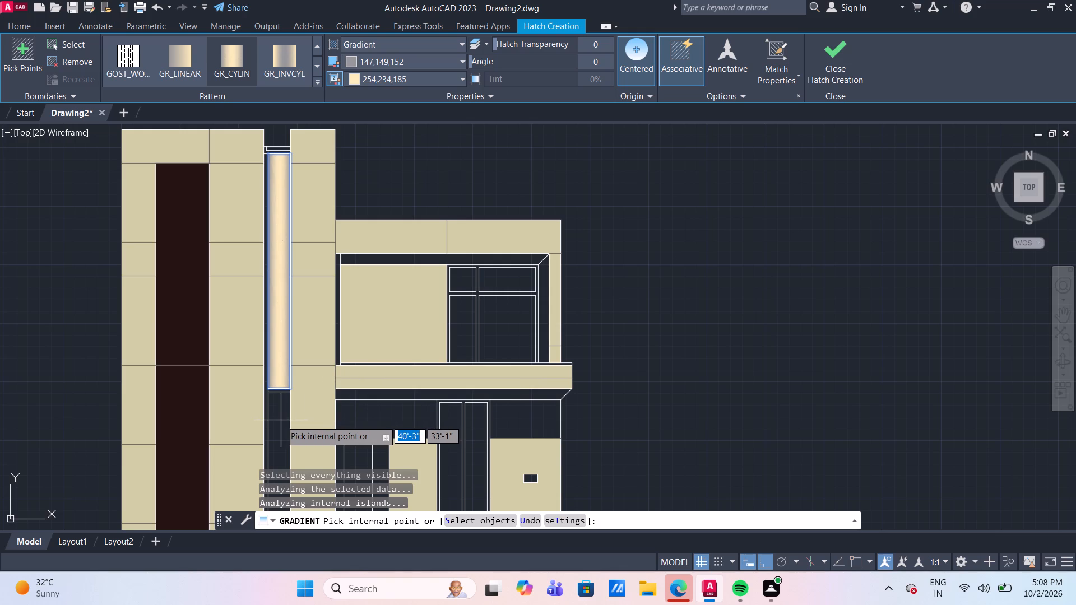
middle_drag(280, 420, 265, 336)
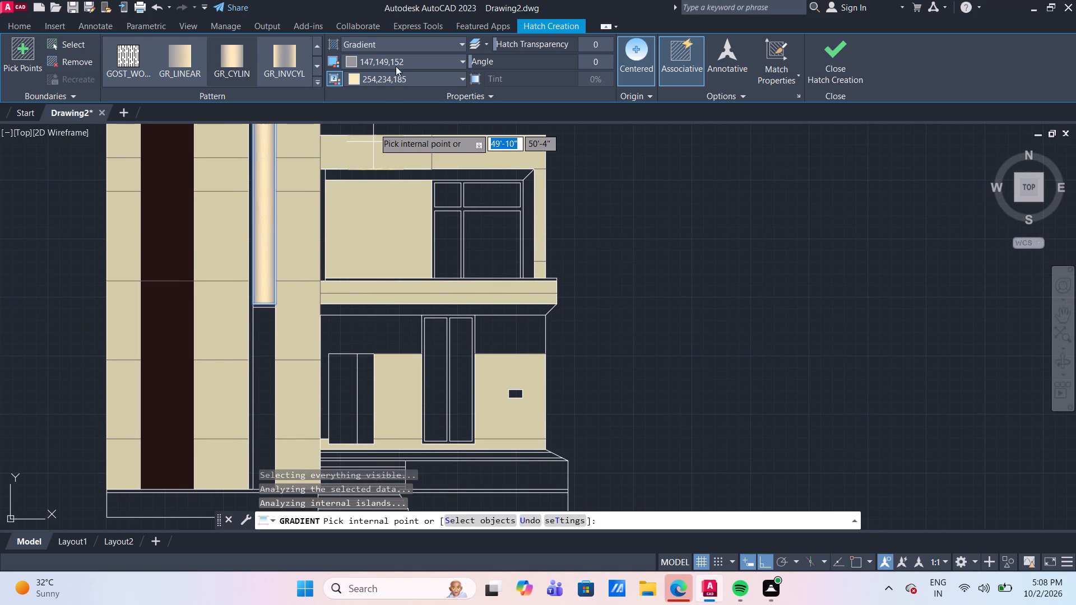
key(Return)
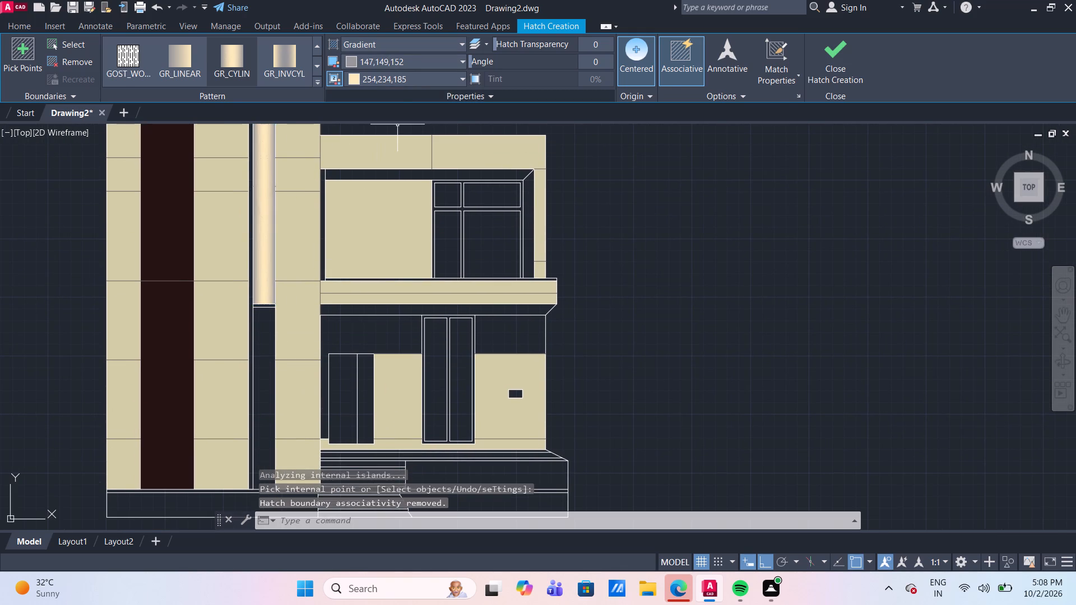
Fill the same strip below the mid-height ledge with a GR_INVCYL gradient in colours 99,100,102 and 254,234,185.
middle_drag(431, 106, 434, 164)
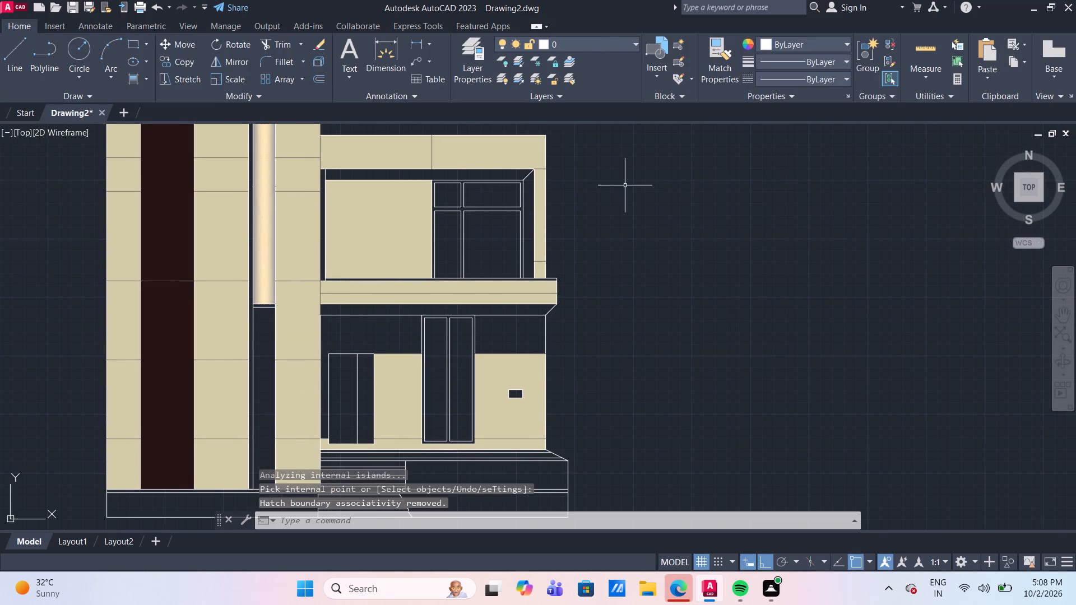
middle_drag(625, 186, 617, 267)
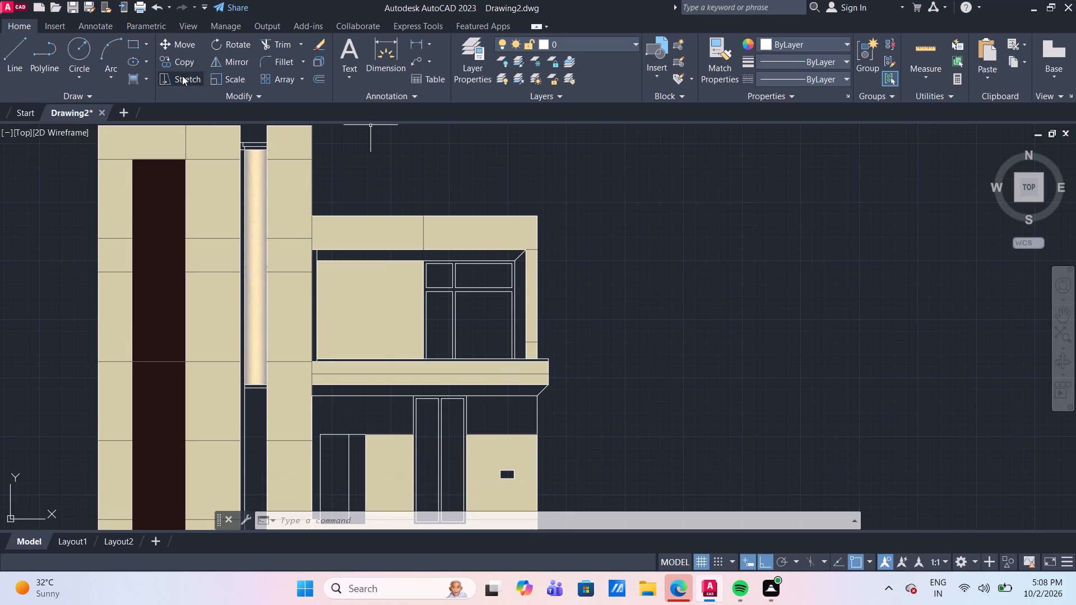
click(149, 80)
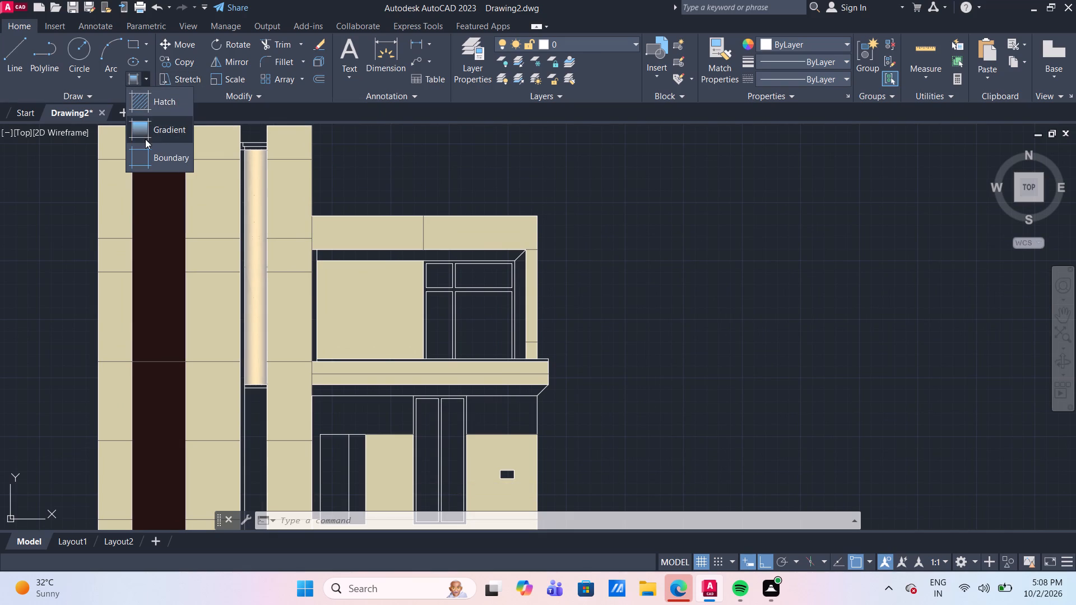
click(160, 127)
click(393, 59)
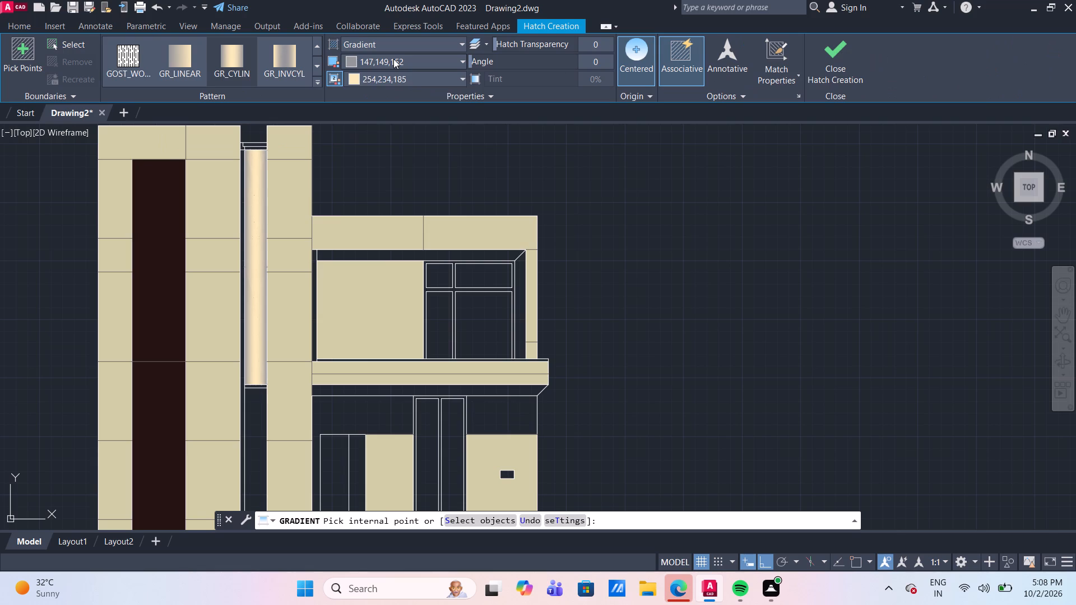
click(350, 94)
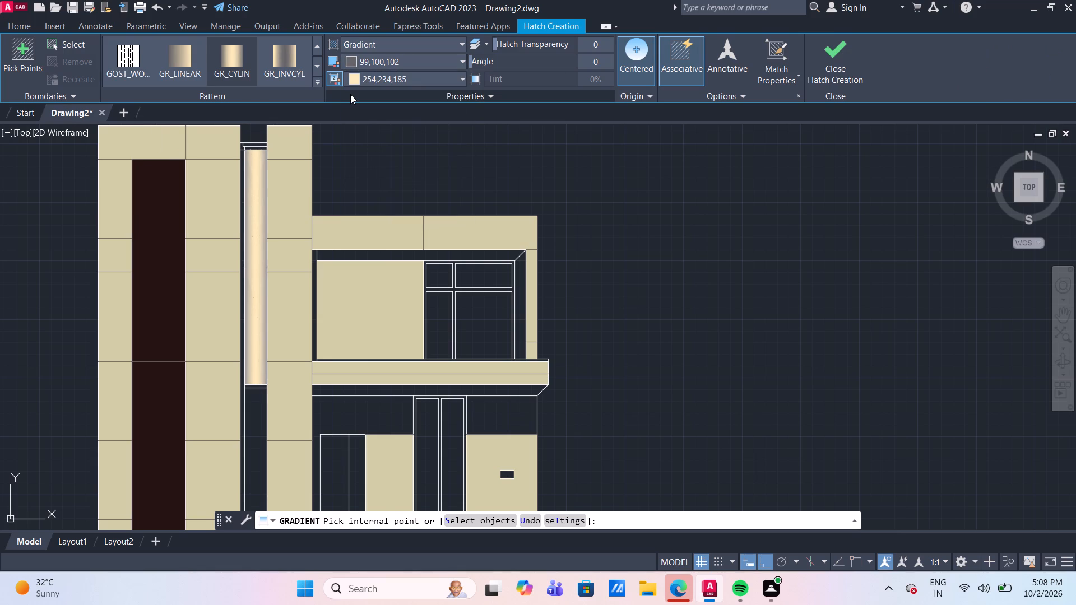
click(290, 58)
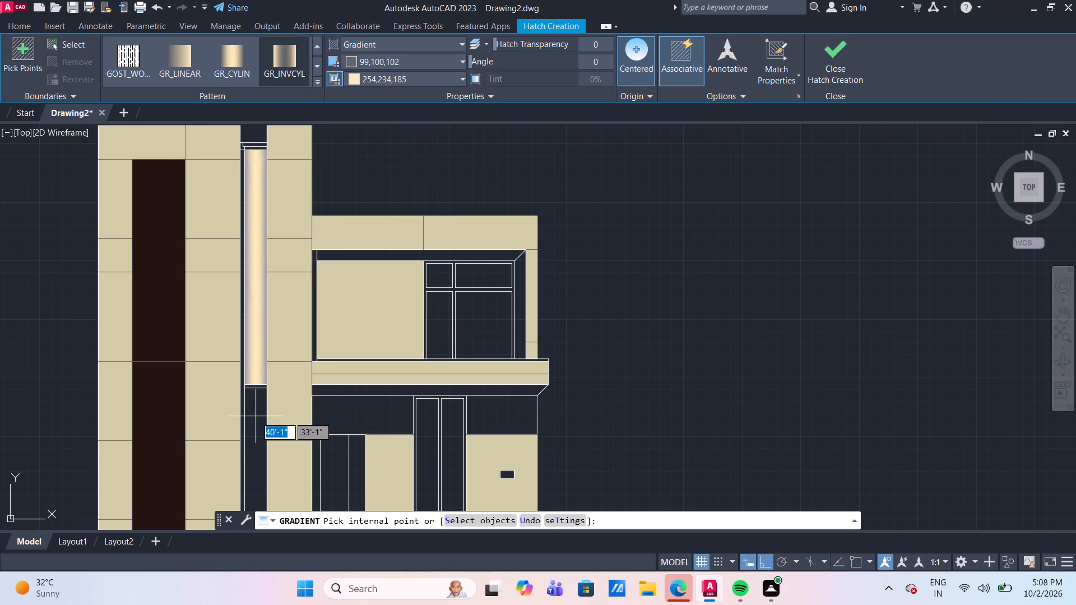
click(256, 416)
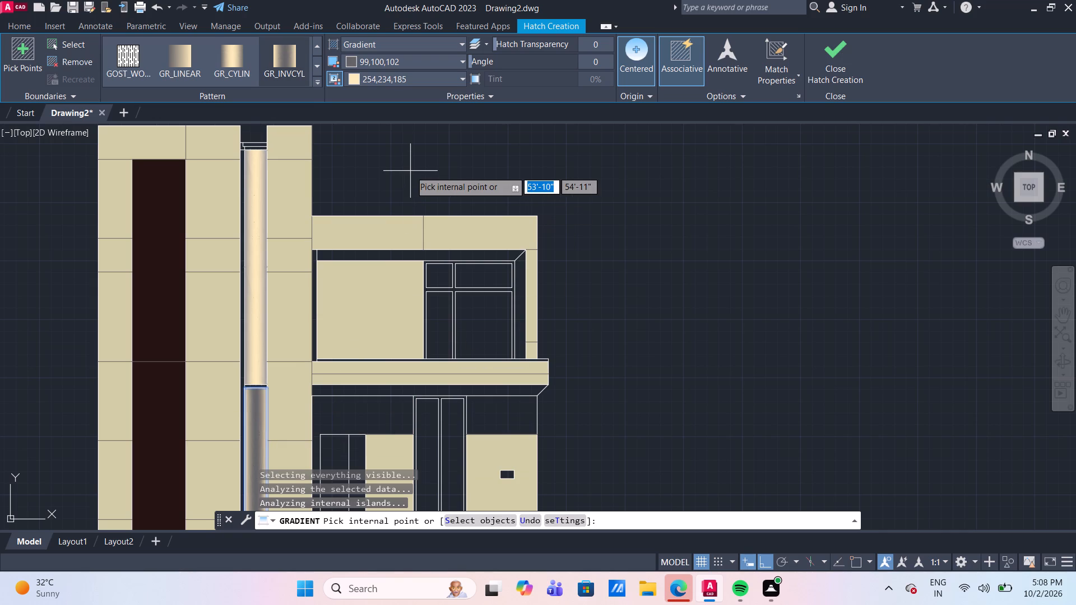
key(Return)
Fill the small mid-height ledge between the tower strip's two gradients with a solid hatch in index colour 19.
scroll(410, 171, down, 1)
scroll(400, 222, down, 1)
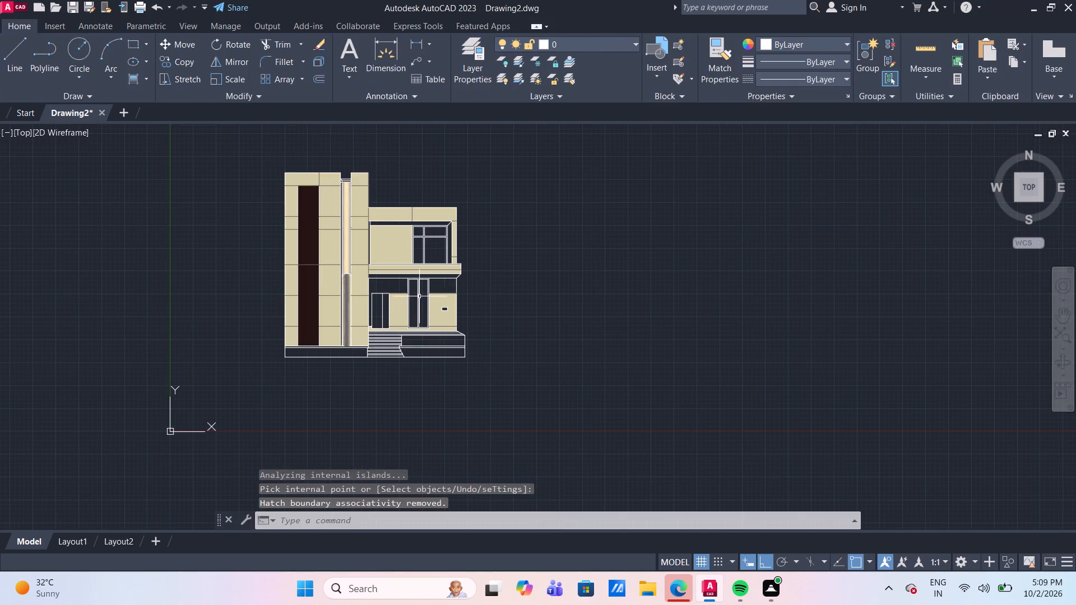
scroll(385, 304, up, 2)
scroll(279, 229, up, 1)
scroll(287, 232, down, 4)
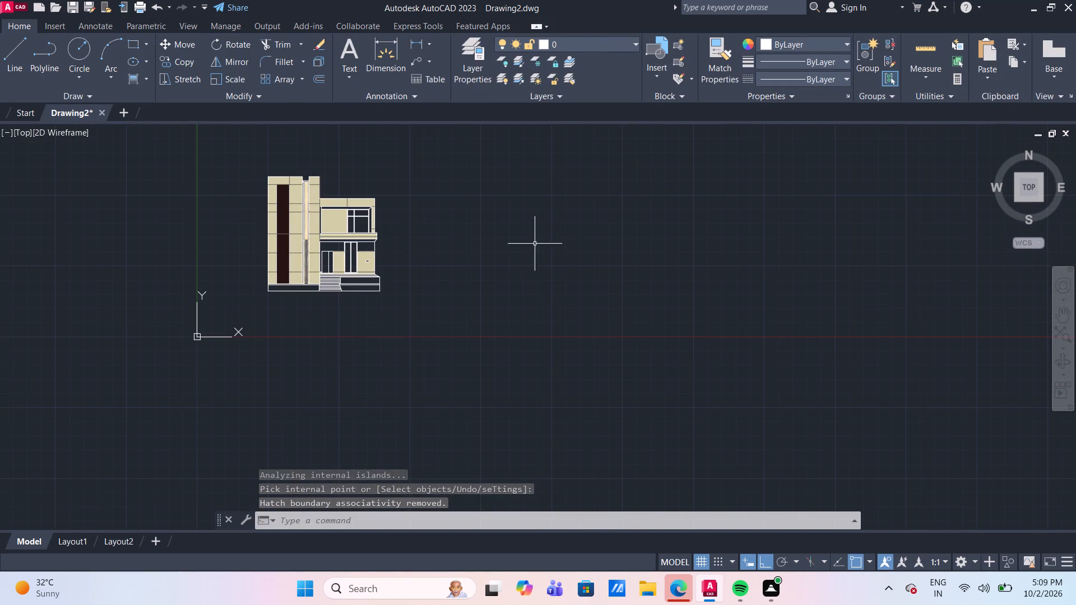
scroll(451, 221, up, 2)
middle_drag(451, 220, 543, 246)
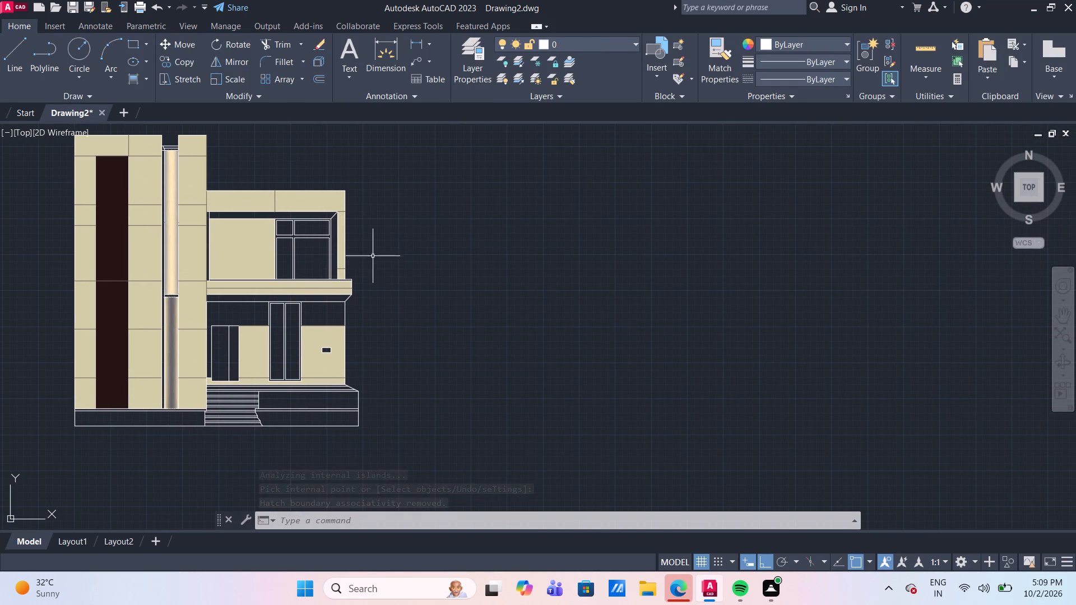
scroll(194, 300, up, 2)
middle_drag(129, 288, 159, 275)
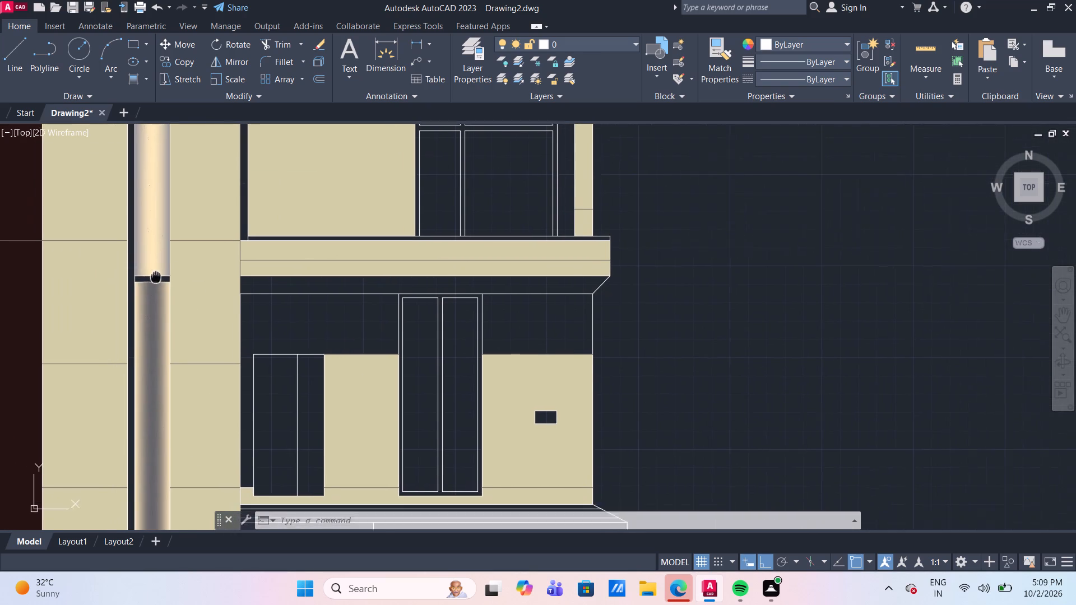
middle_drag(159, 275, 168, 271)
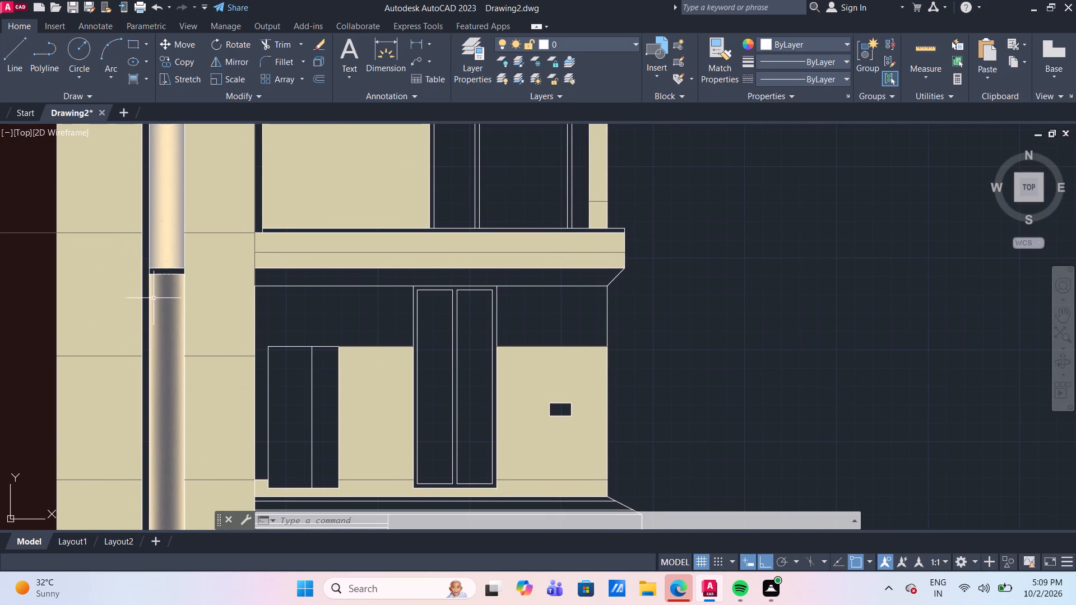
scroll(160, 305, up, 1)
middle_drag(169, 305, 189, 309)
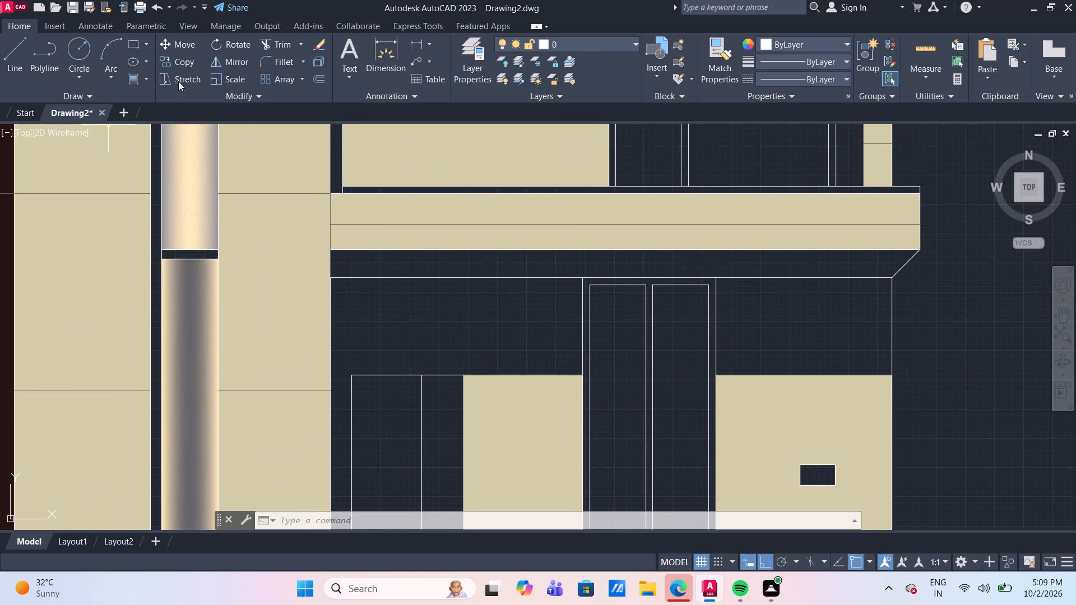
click(136, 78)
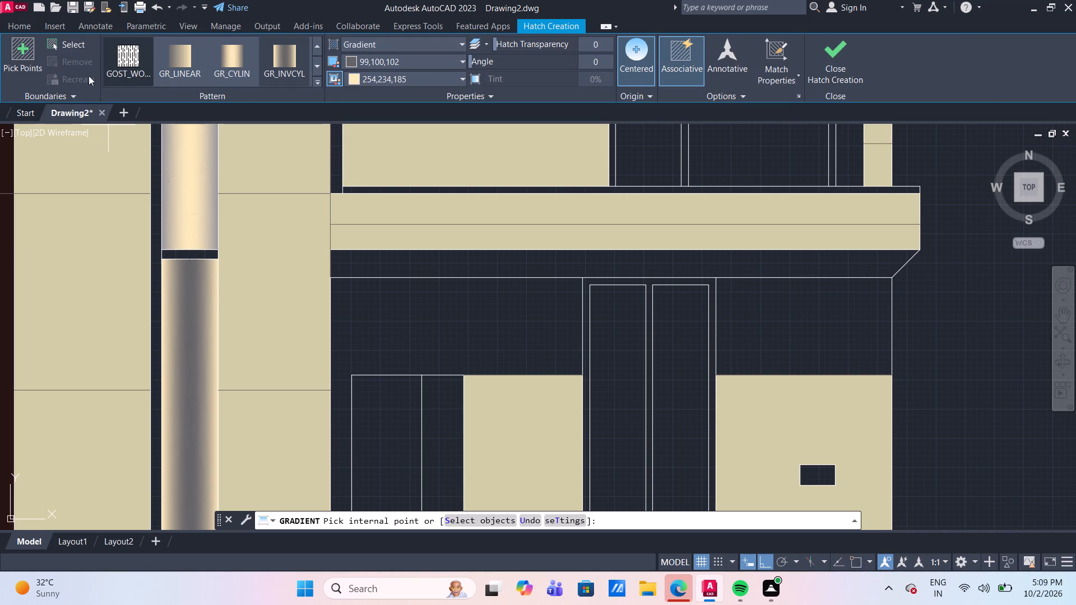
key(Escape)
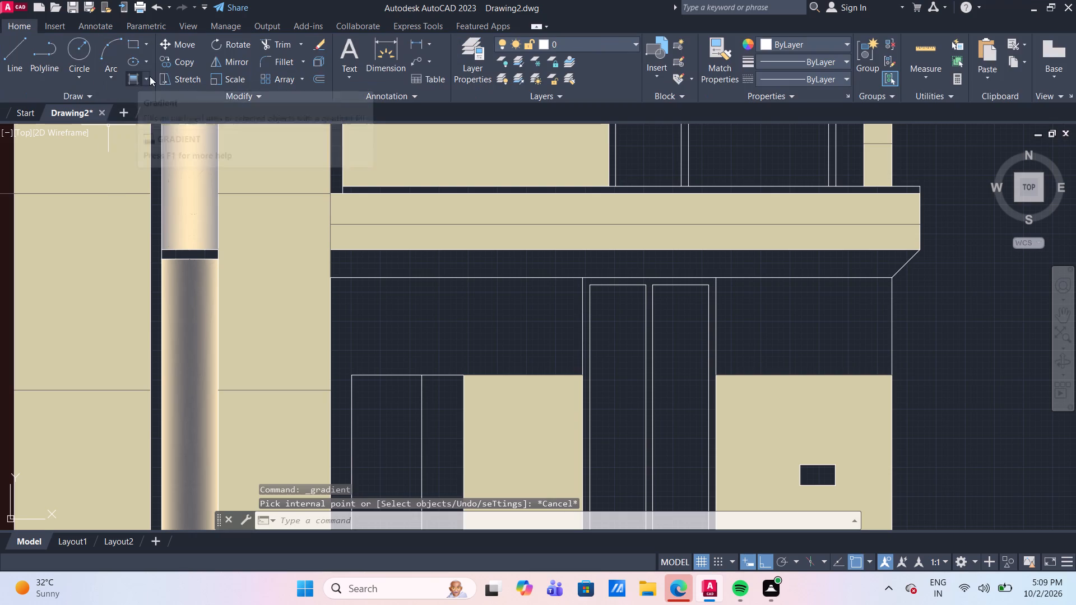
click(151, 76)
click(146, 80)
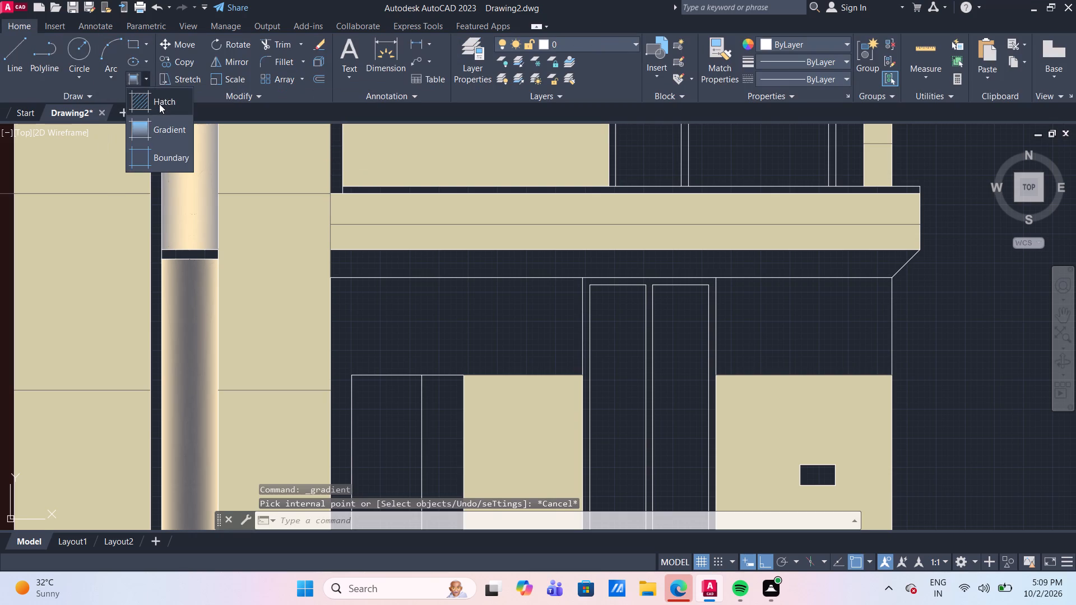
click(159, 104)
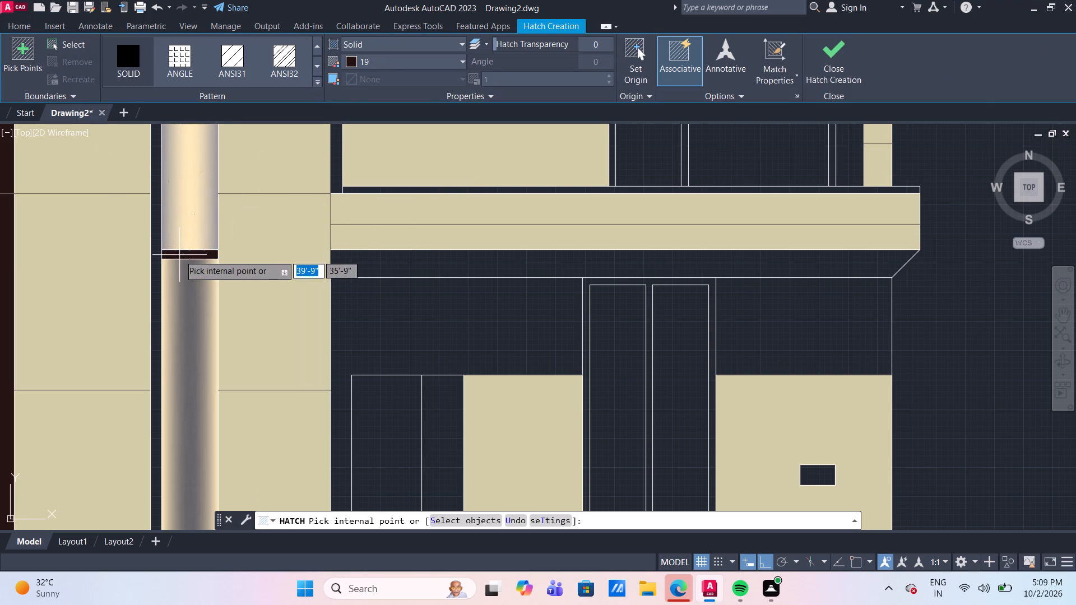
click(186, 255)
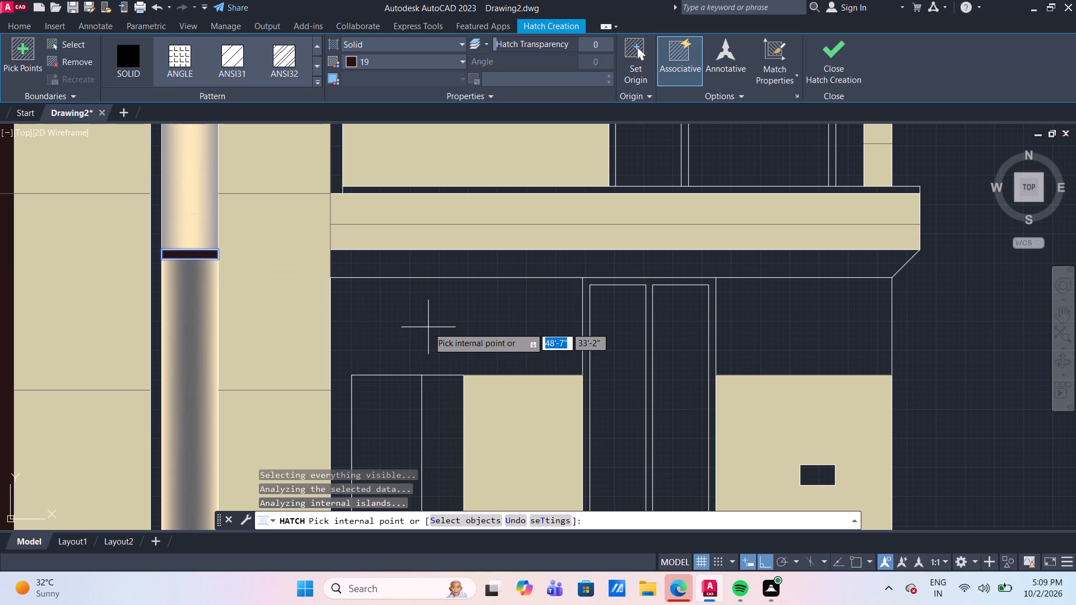
scroll(636, 292, up, 2)
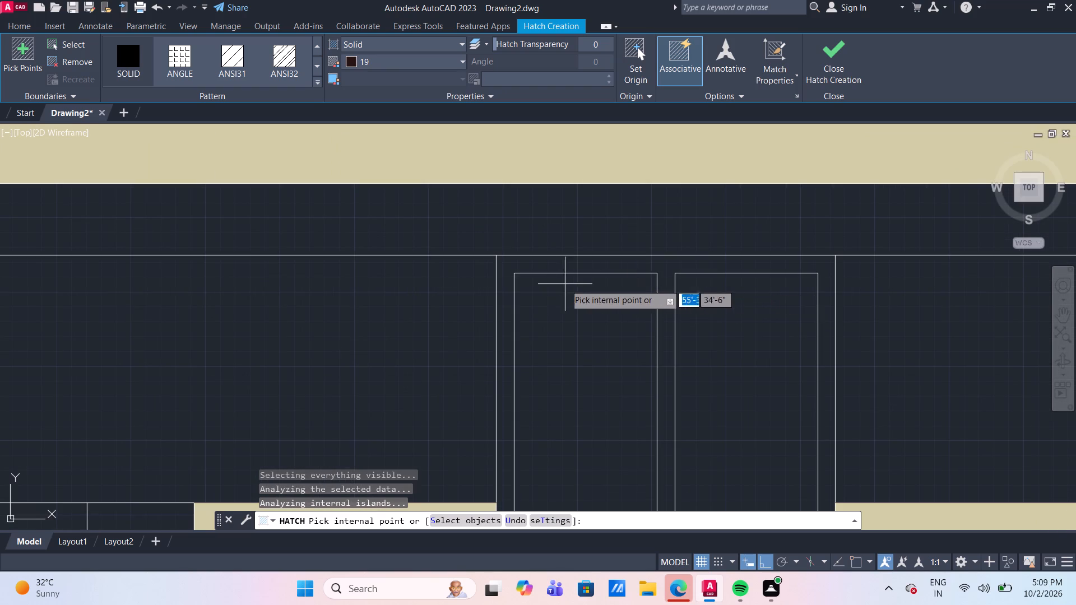
key(Return)
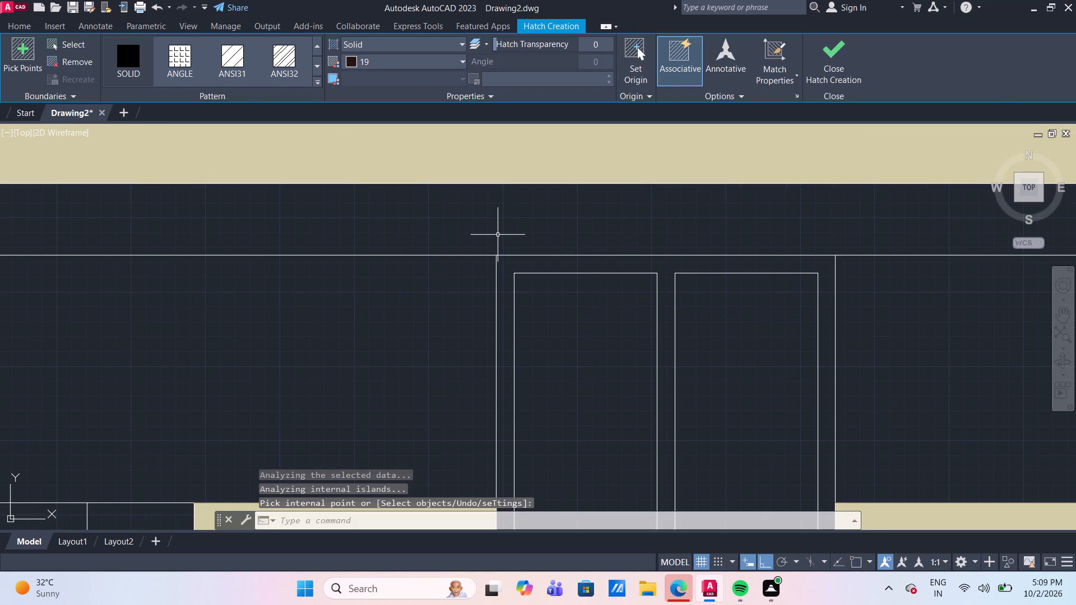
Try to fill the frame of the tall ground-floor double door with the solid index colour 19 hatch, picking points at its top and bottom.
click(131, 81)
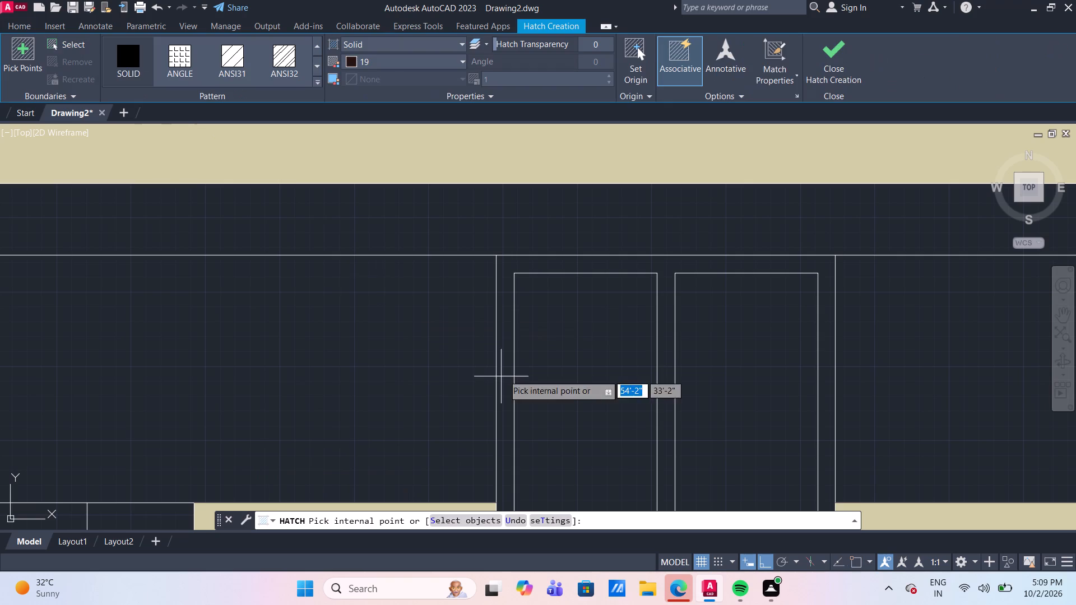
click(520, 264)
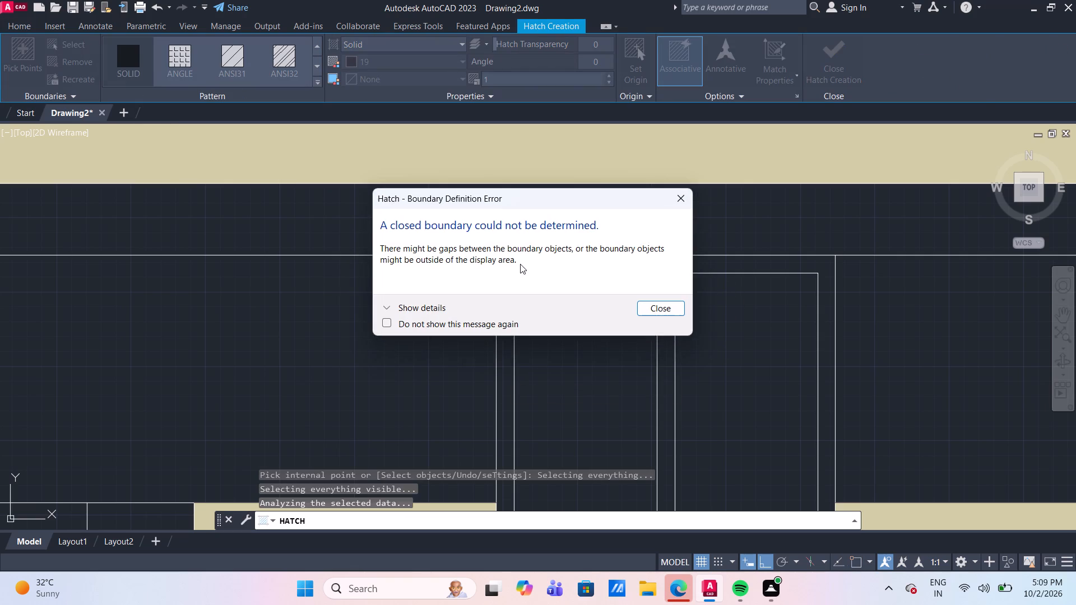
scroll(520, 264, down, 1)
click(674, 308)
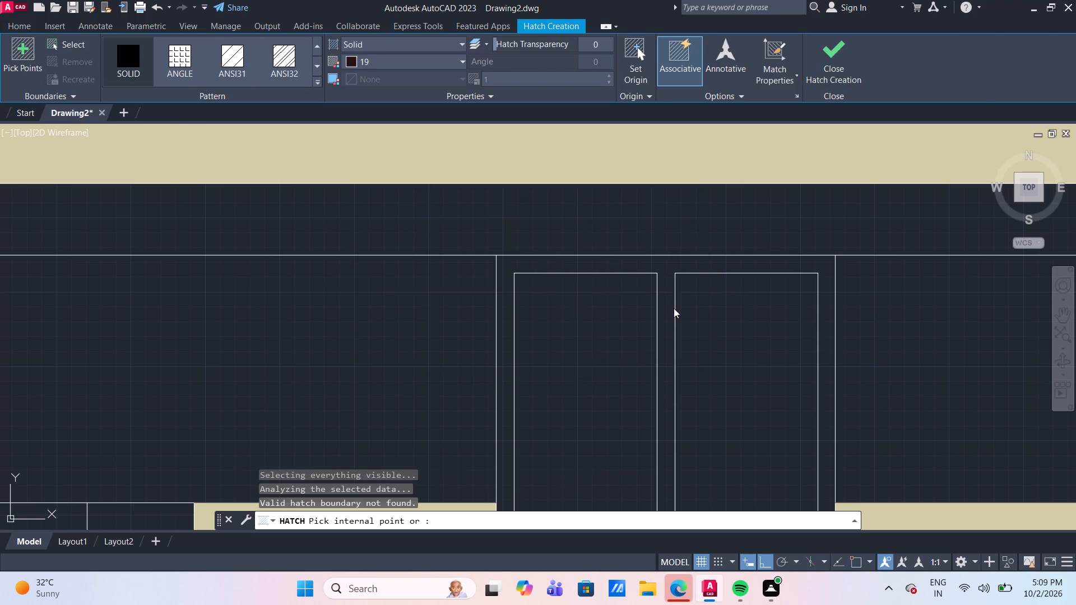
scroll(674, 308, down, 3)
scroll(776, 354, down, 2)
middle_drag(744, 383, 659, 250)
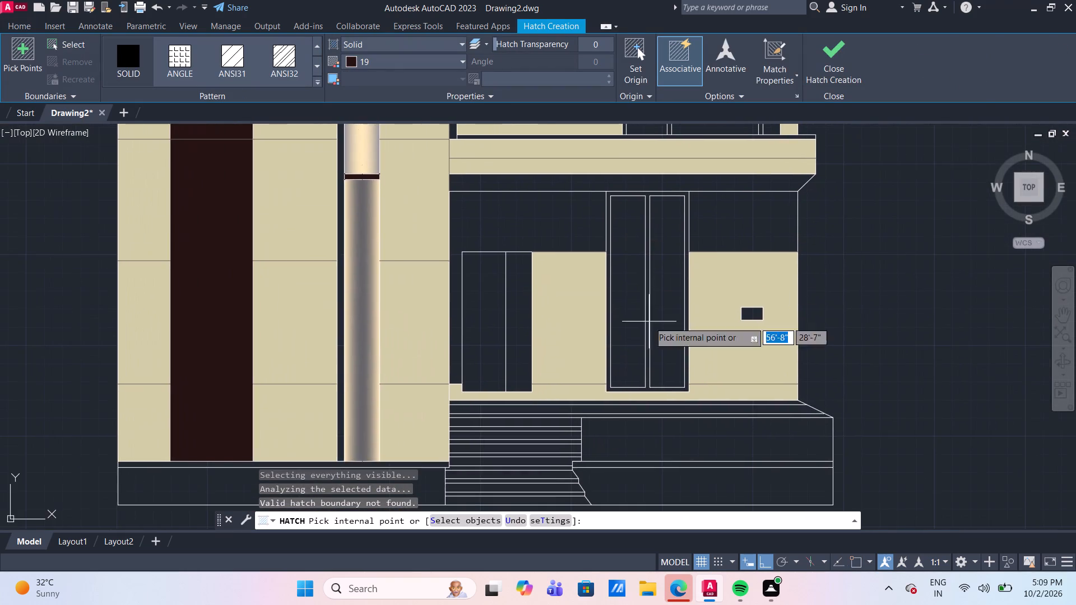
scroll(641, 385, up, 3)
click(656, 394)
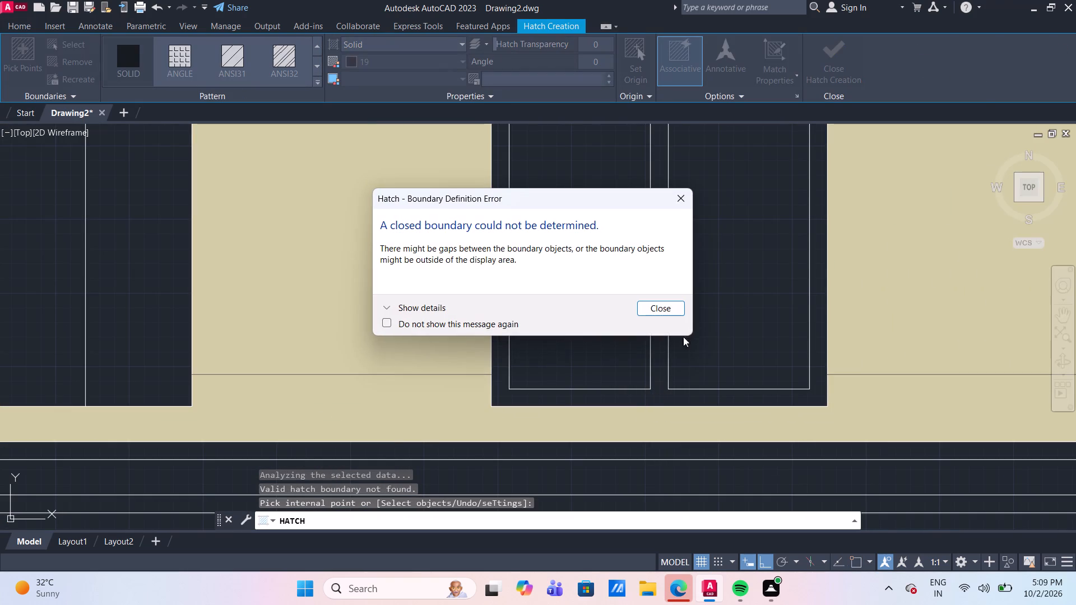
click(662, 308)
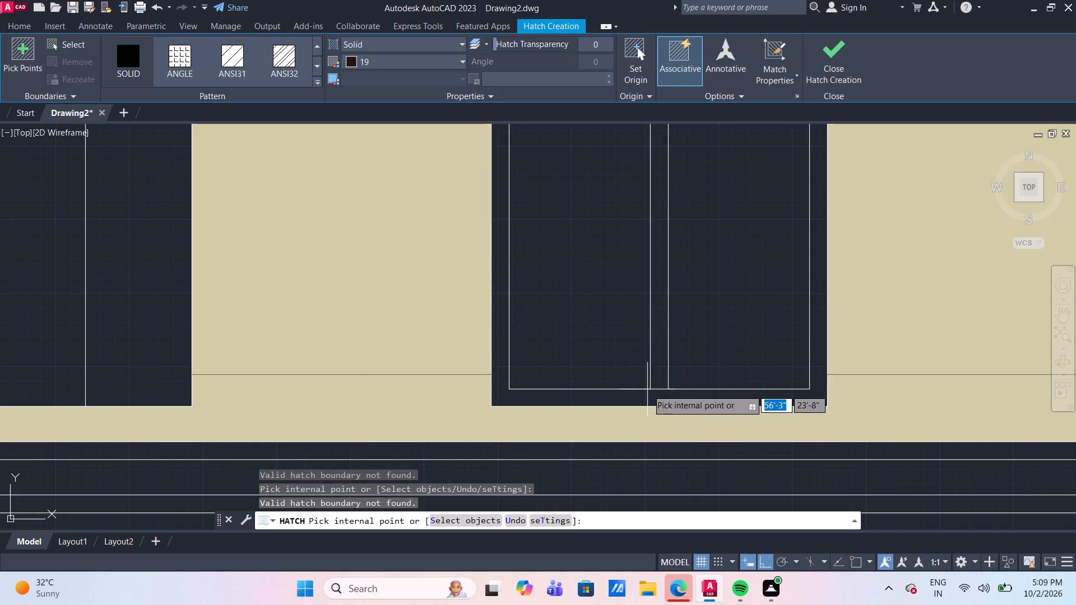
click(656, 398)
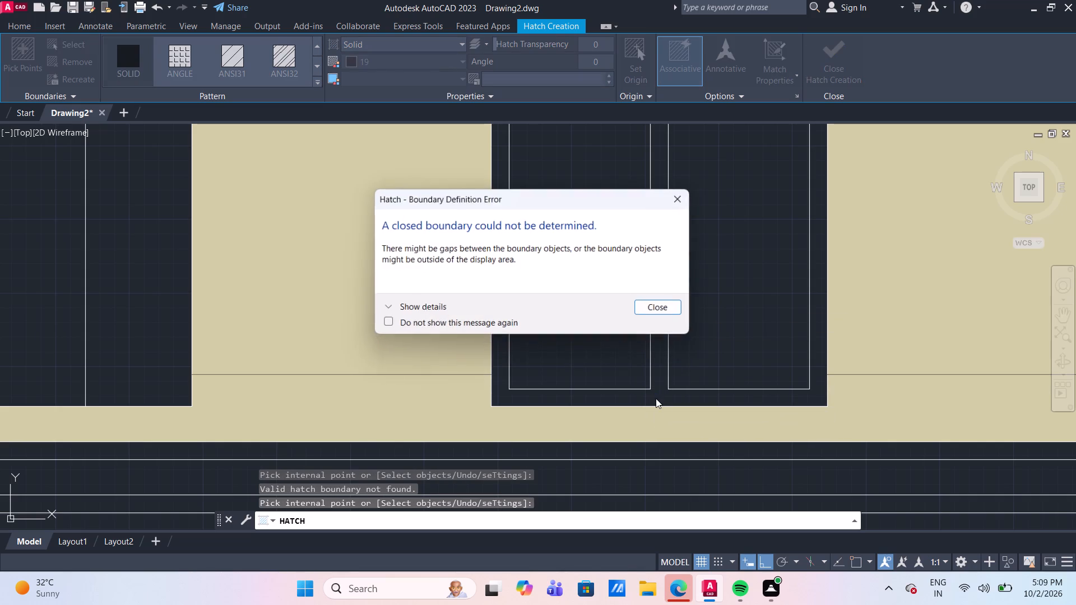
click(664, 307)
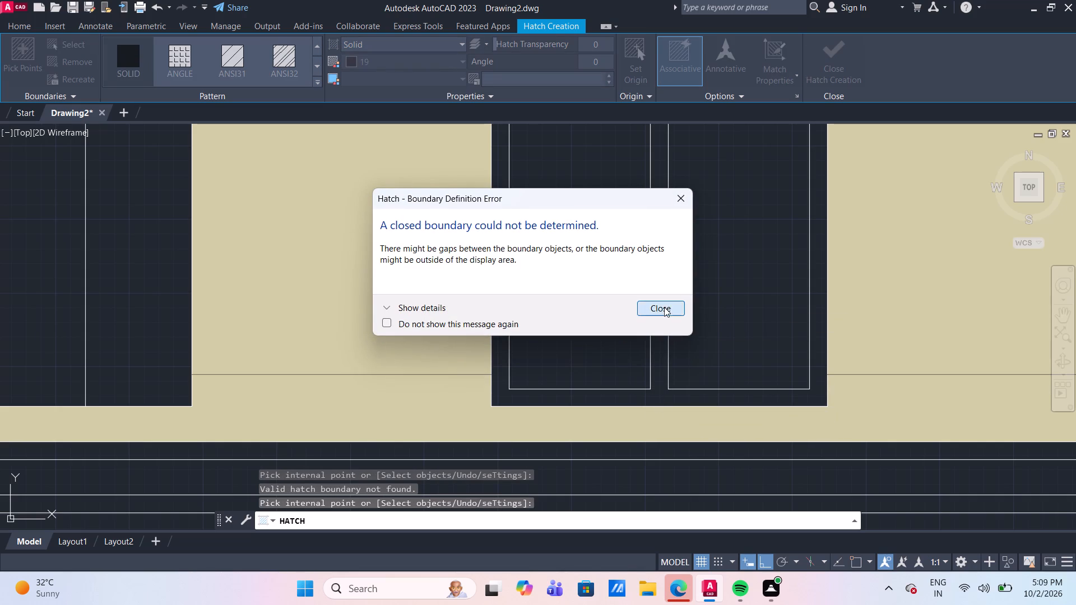
Fill the upper-floor window's frame and mullions with a solid hatch in index colour 19.
scroll(664, 307, down, 5)
scroll(783, 232, down, 2)
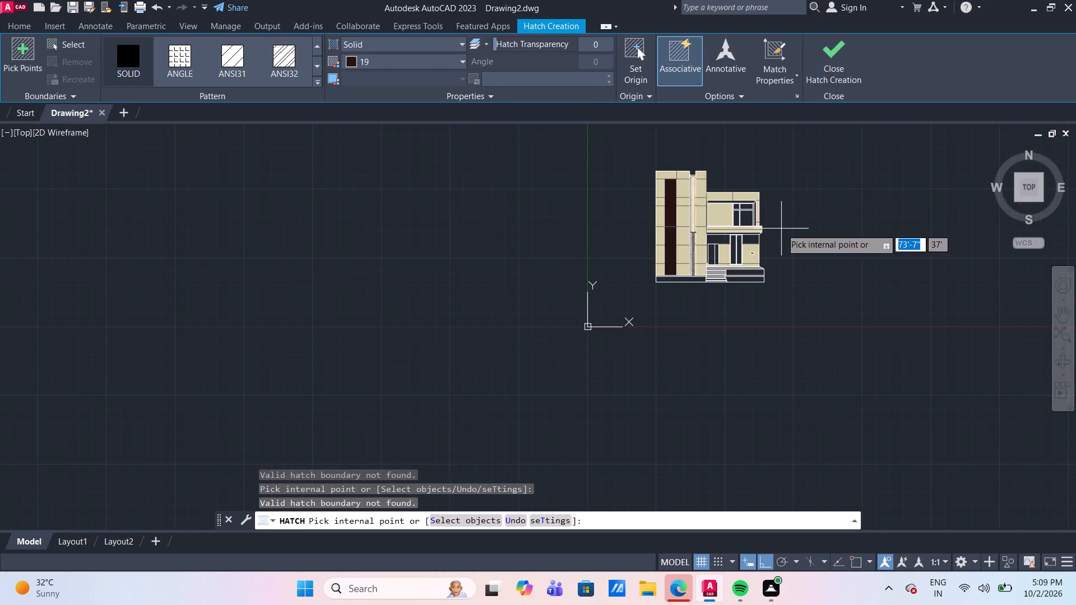
scroll(787, 220, up, 3)
scroll(659, 181, up, 3)
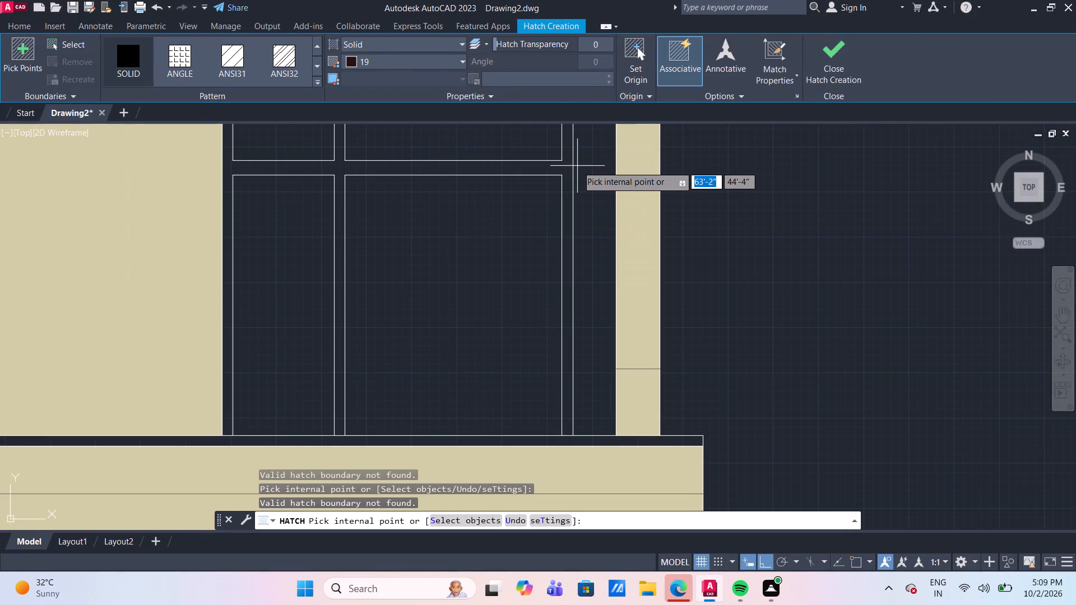
click(567, 166)
scroll(567, 166, down, 3)
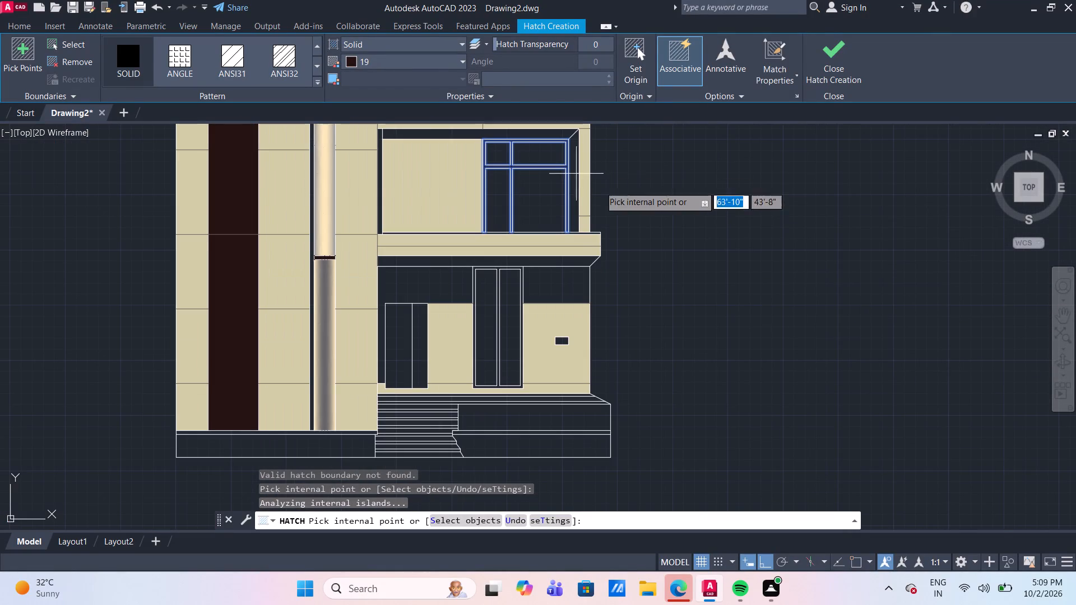
key(Return)
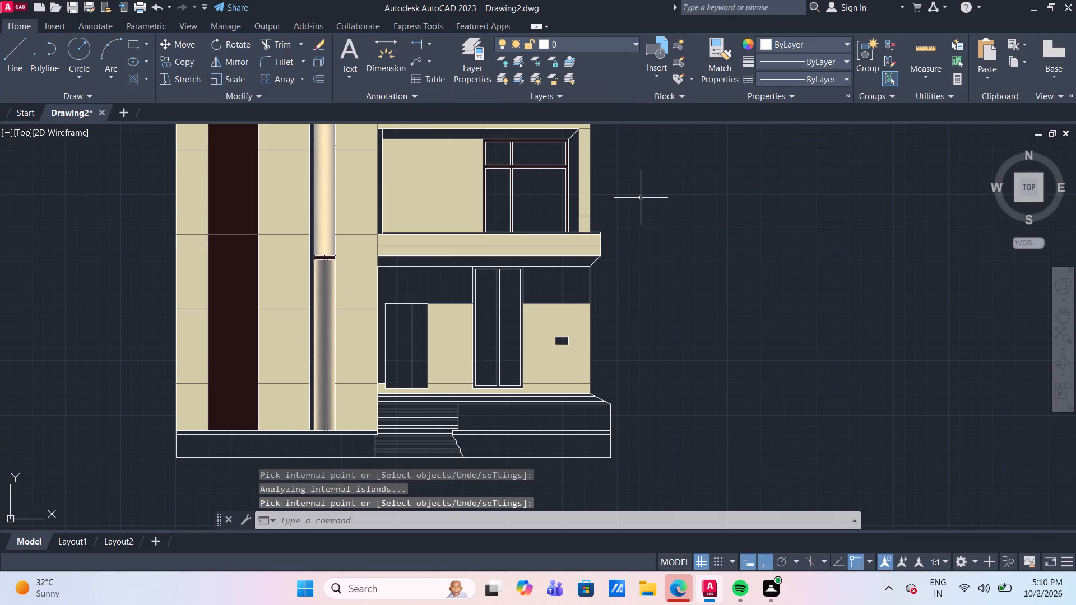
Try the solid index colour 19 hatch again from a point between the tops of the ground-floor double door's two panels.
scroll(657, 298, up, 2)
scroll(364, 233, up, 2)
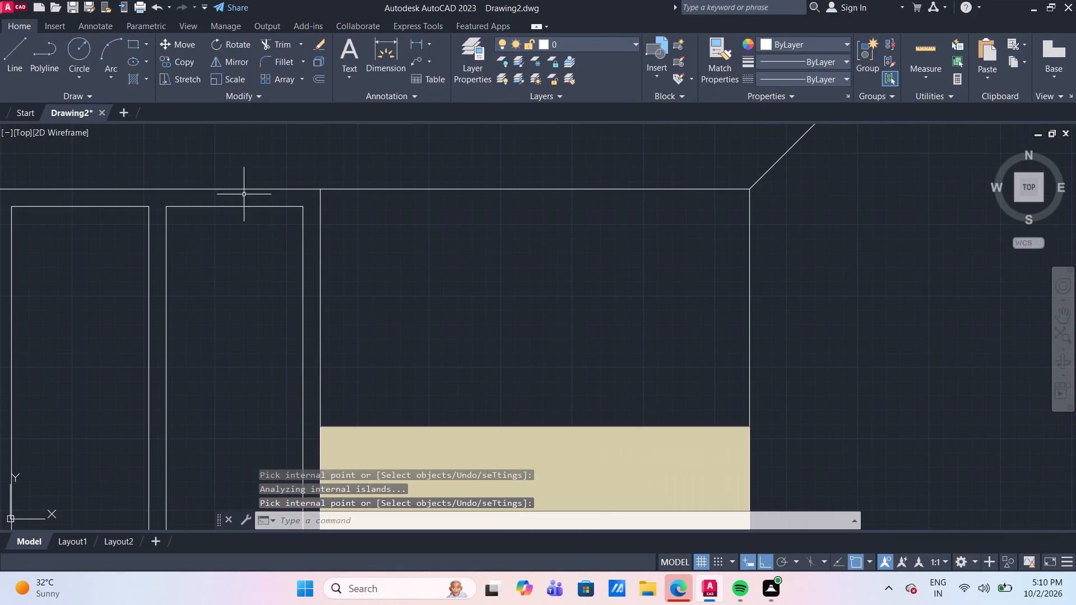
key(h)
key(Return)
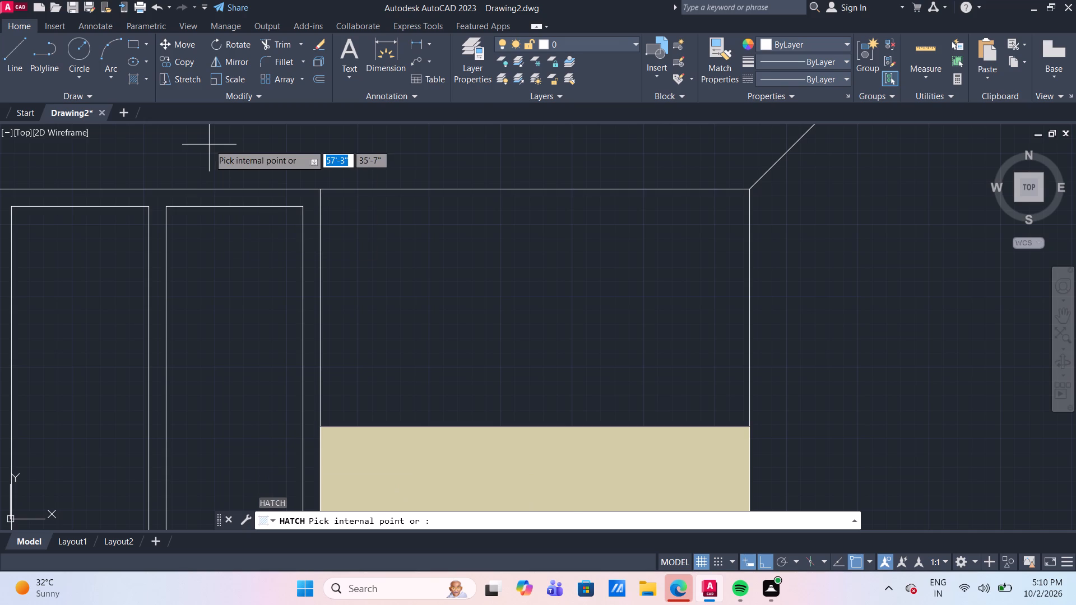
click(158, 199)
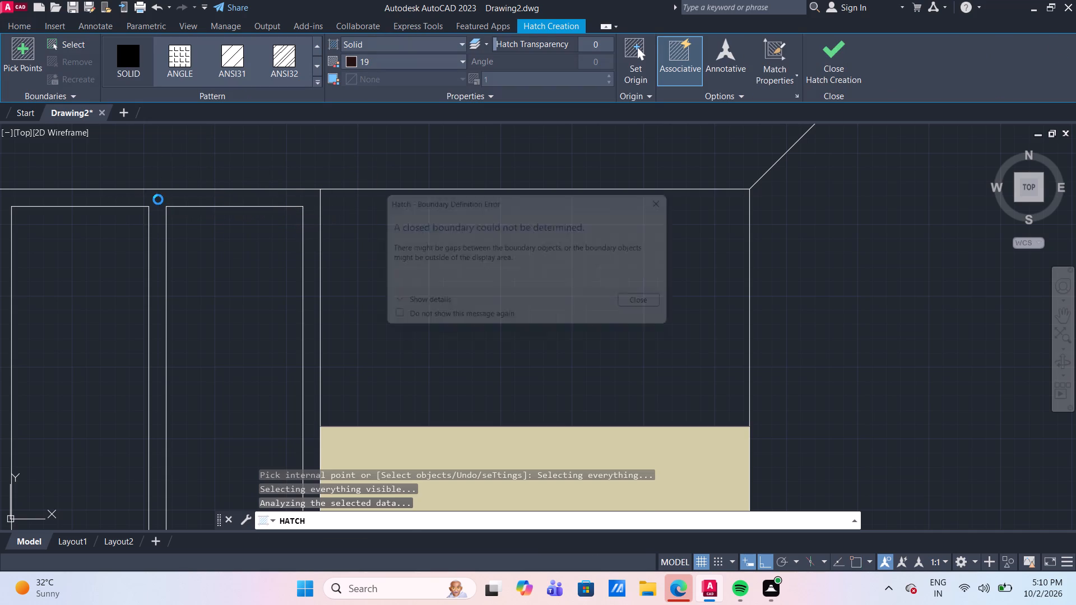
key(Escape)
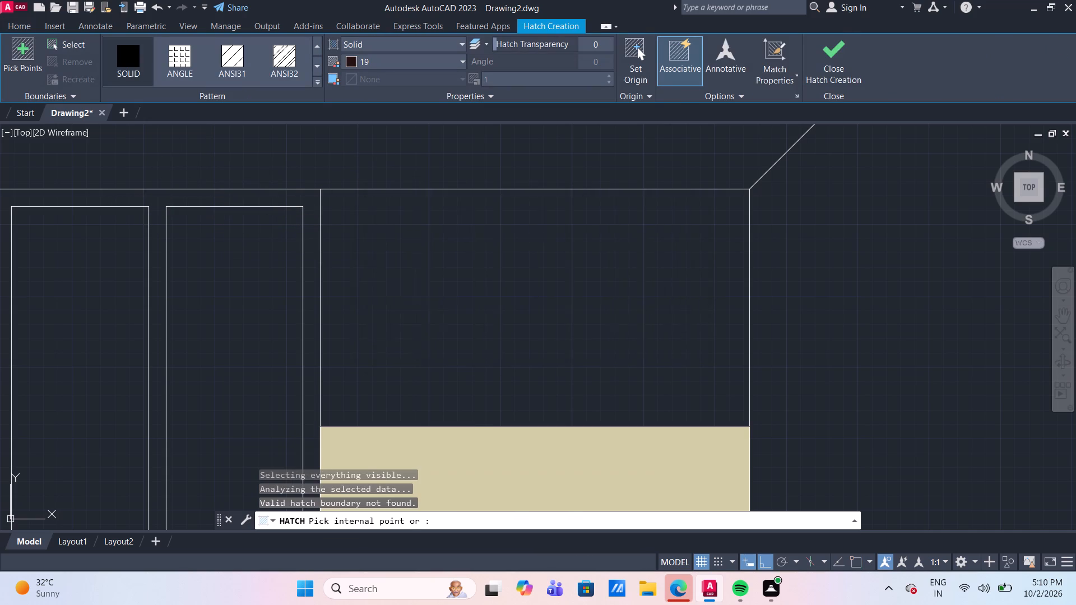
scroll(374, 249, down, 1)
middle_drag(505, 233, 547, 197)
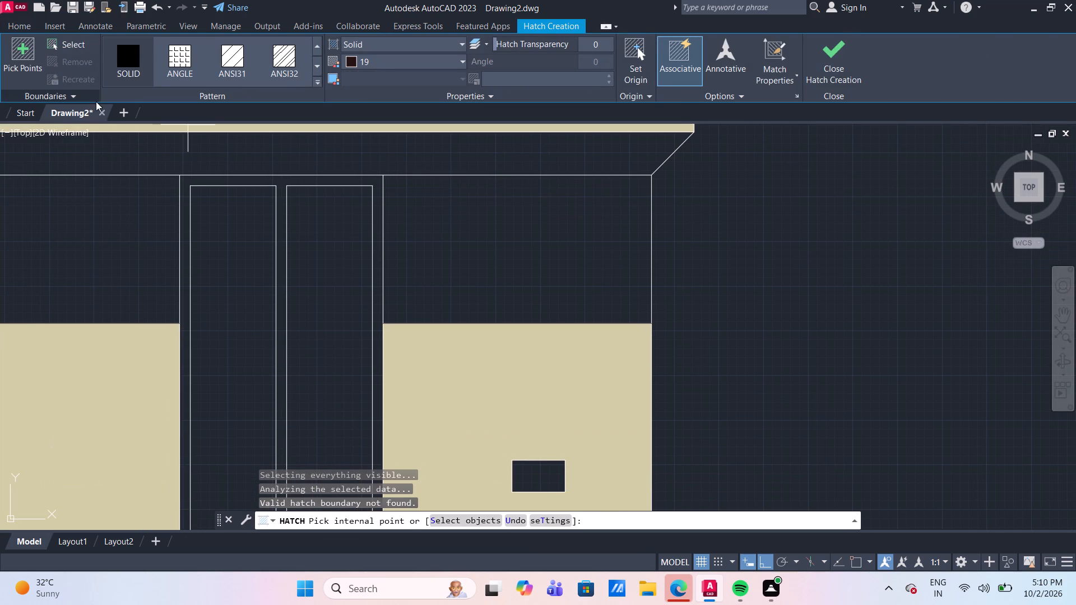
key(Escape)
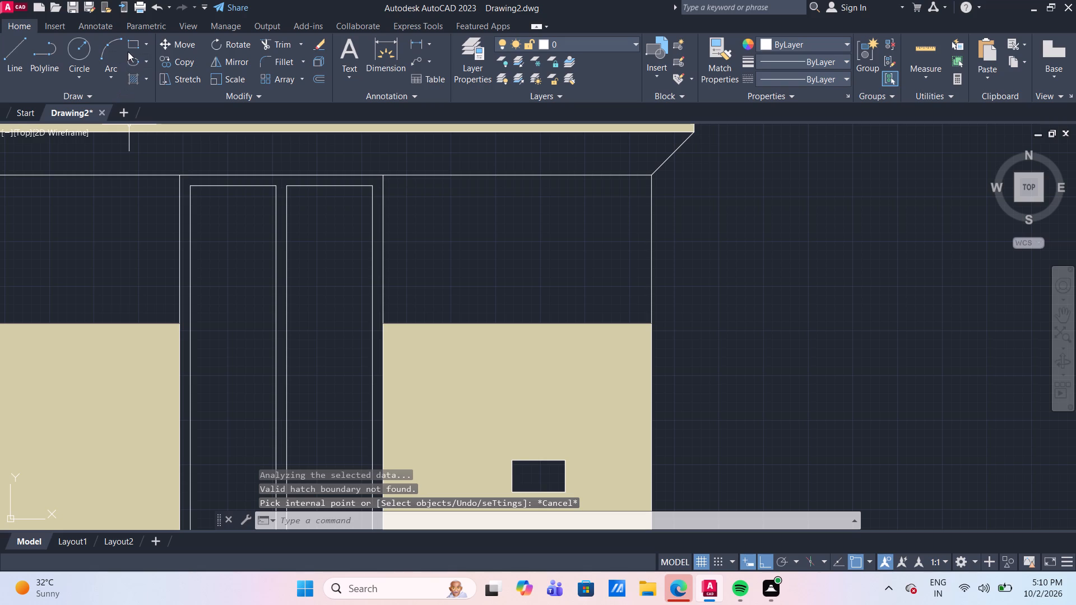
Draw a rectangle over the tall ground-floor double door's outer frame, from its top-left corner to its bottom-right corner.
click(127, 47)
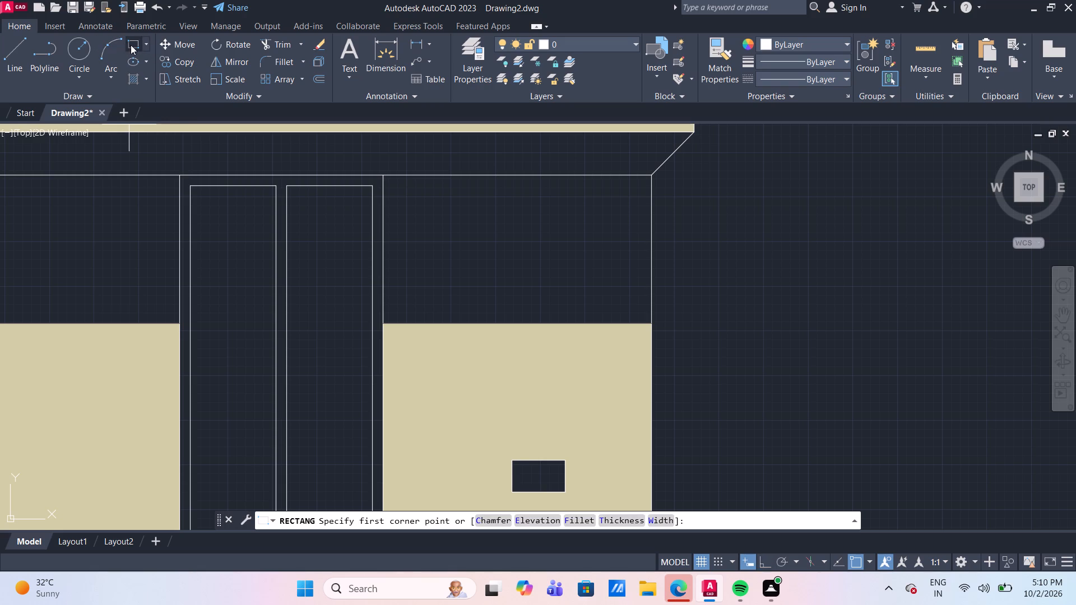
click(133, 44)
scroll(191, 143, up, 2)
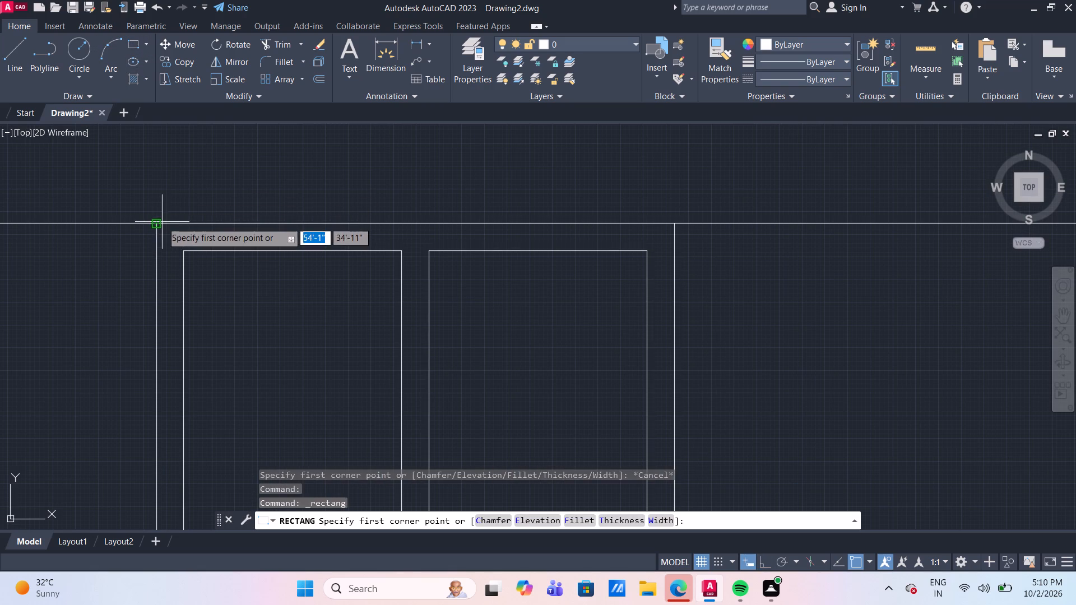
click(160, 221)
scroll(164, 222, down, 4)
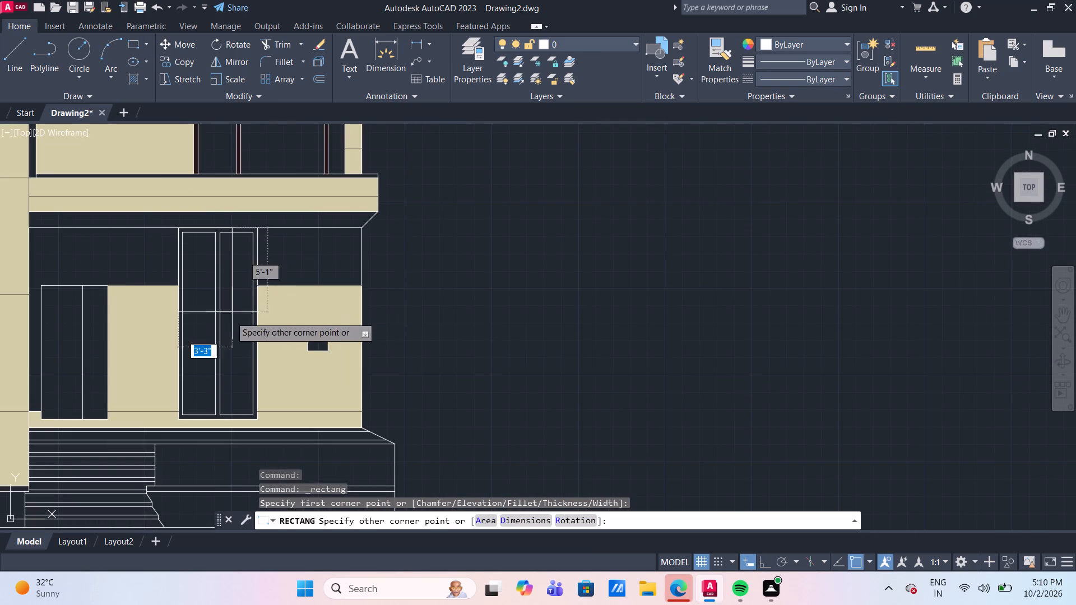
scroll(285, 397, up, 4)
scroll(250, 418, down, 3)
scroll(192, 467, up, 3)
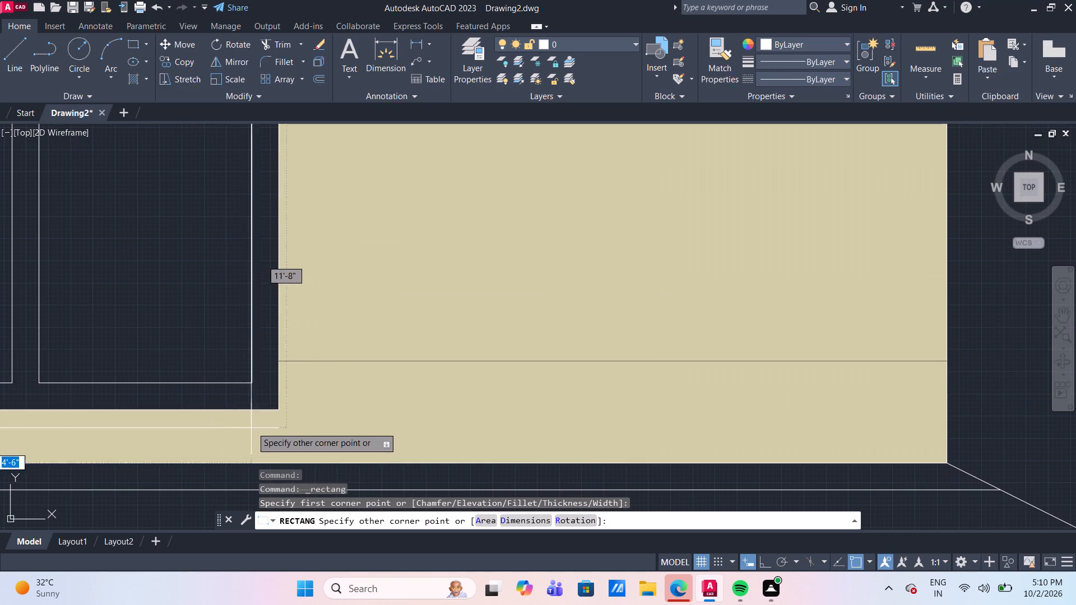
scroll(266, 404, up, 2)
click(295, 420)
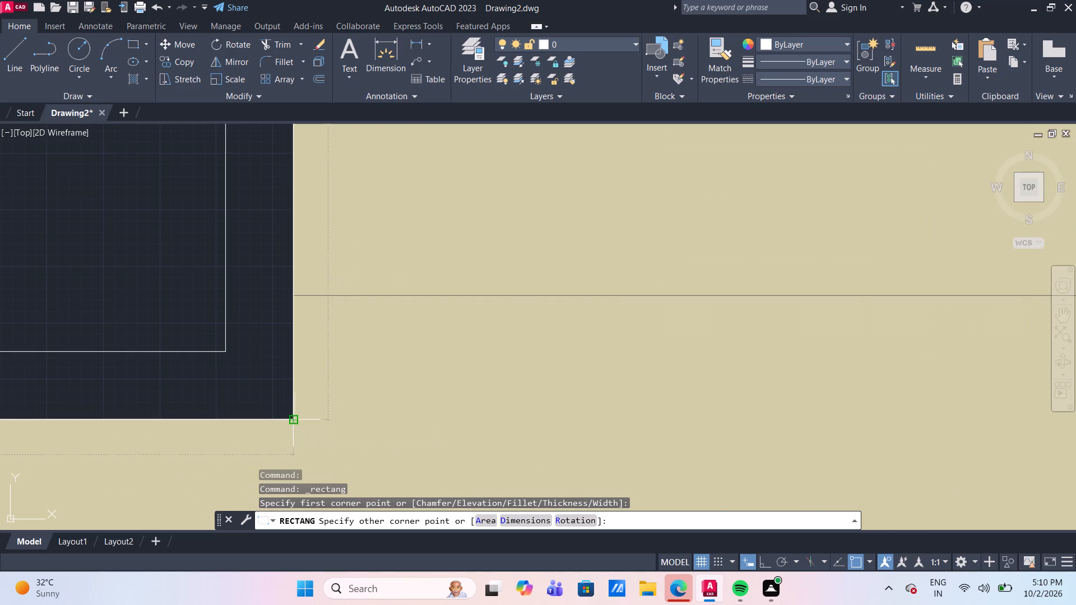
scroll(294, 419, down, 4)
scroll(193, 238, down, 2)
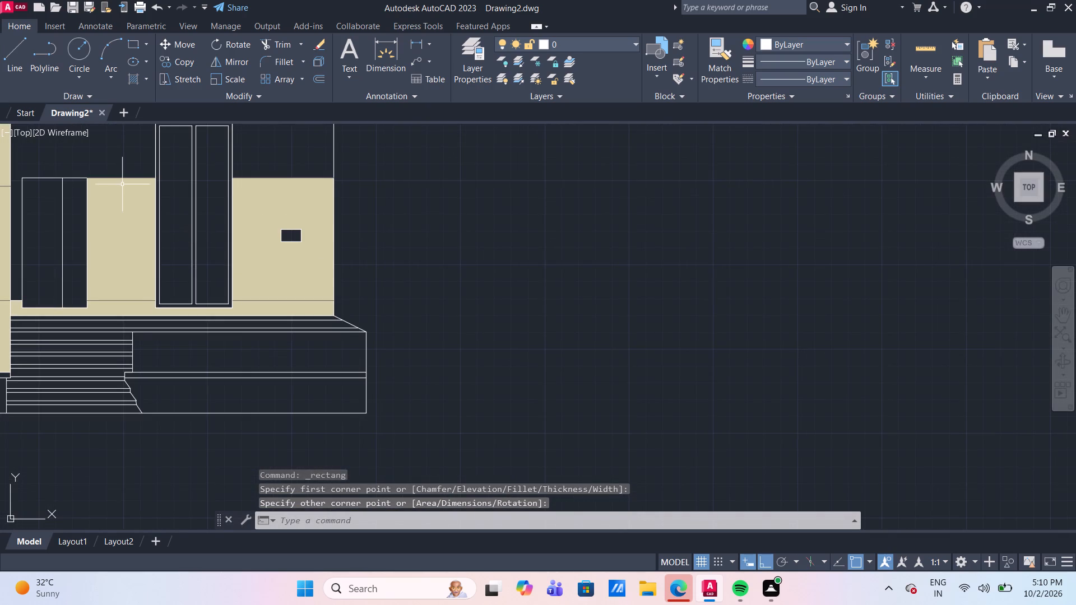
middle_drag(124, 185, 135, 300)
scroll(171, 250, up, 2)
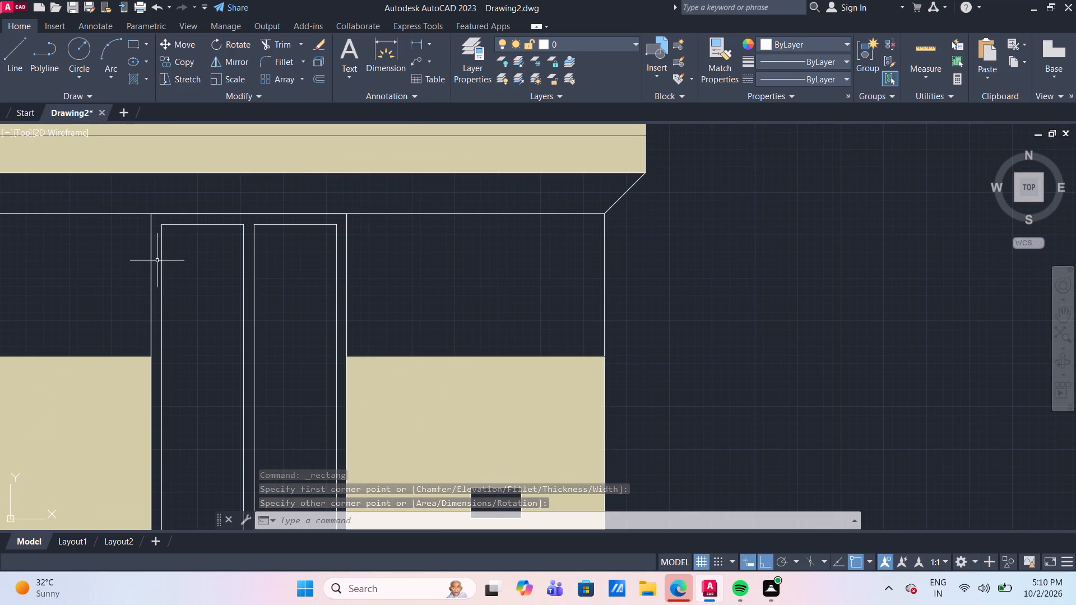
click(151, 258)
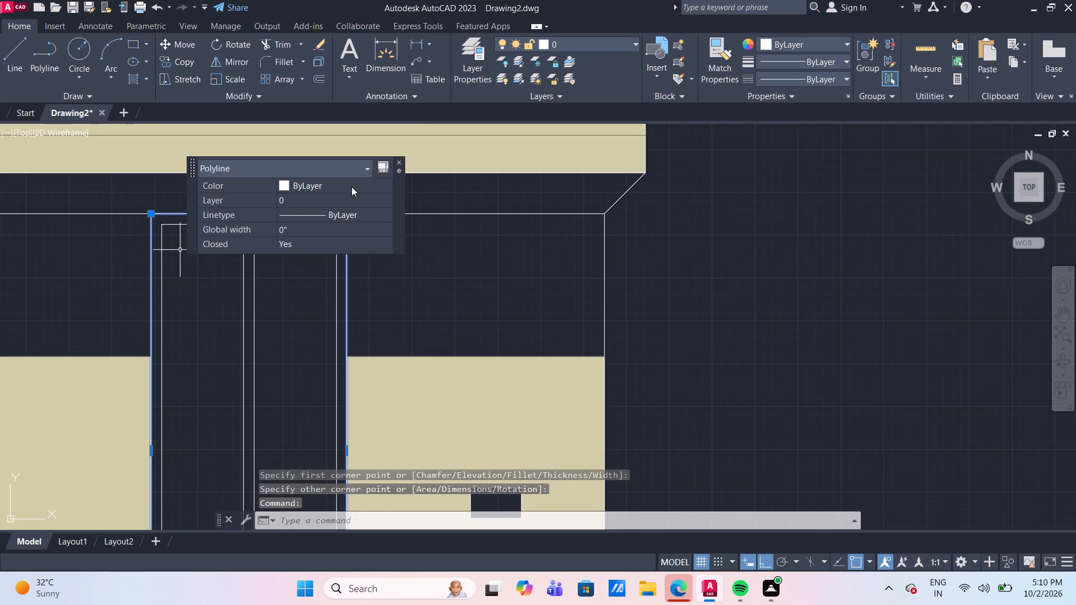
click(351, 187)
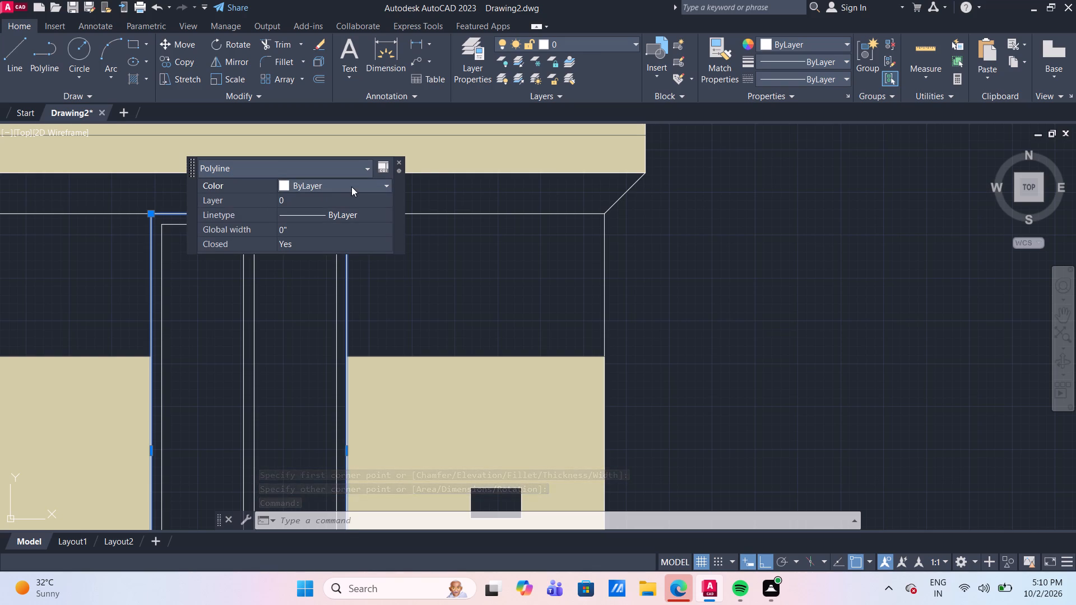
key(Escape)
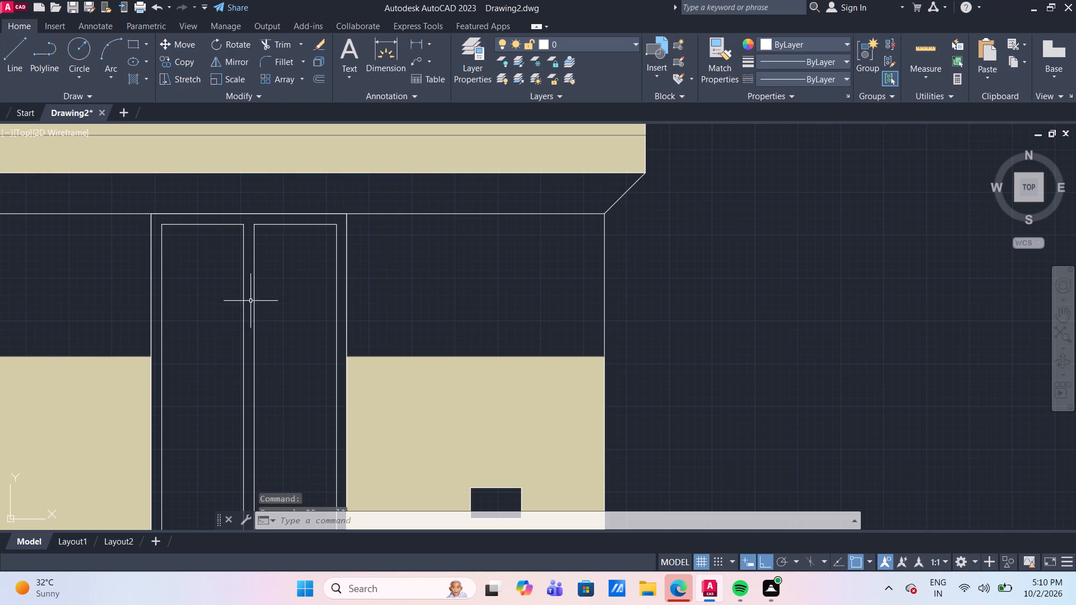
Fill the ground-floor double door's frame with a solid hatch in index colour 19, picking a point between the panel tops.
key(h)
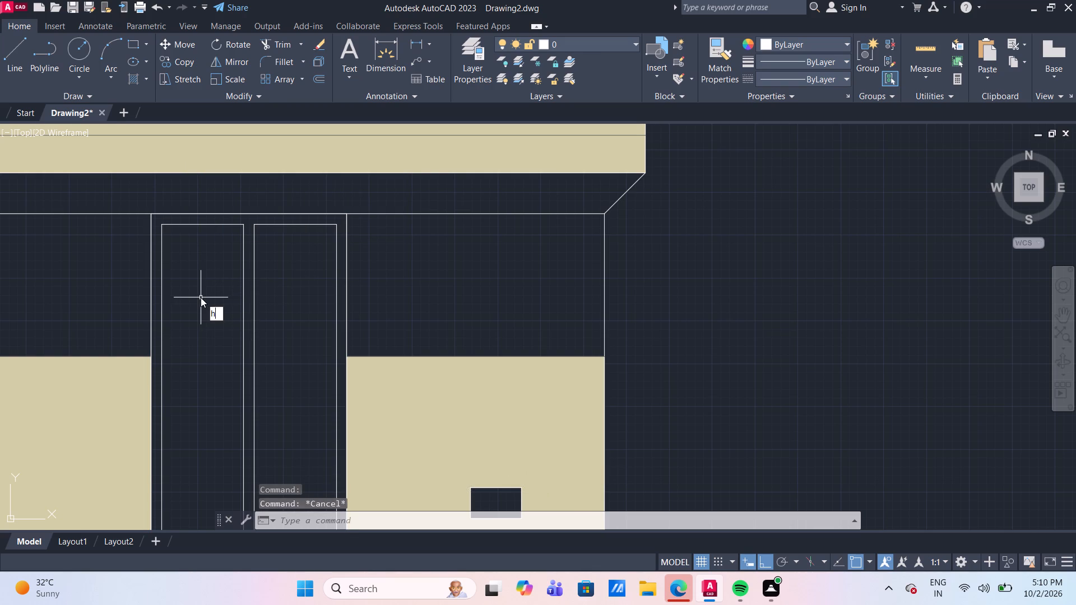
key(Return)
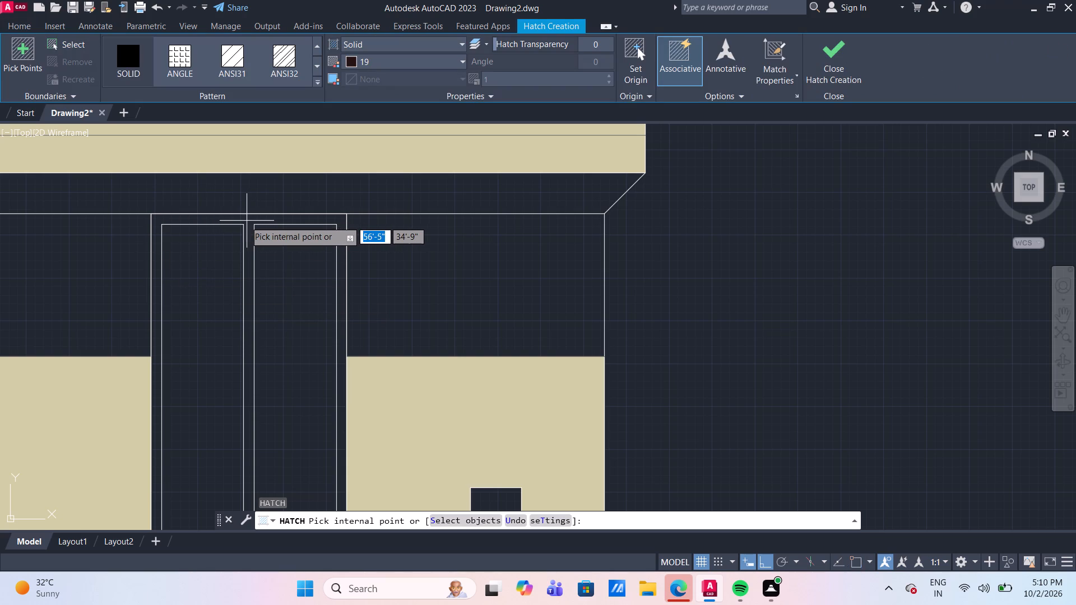
click(244, 221)
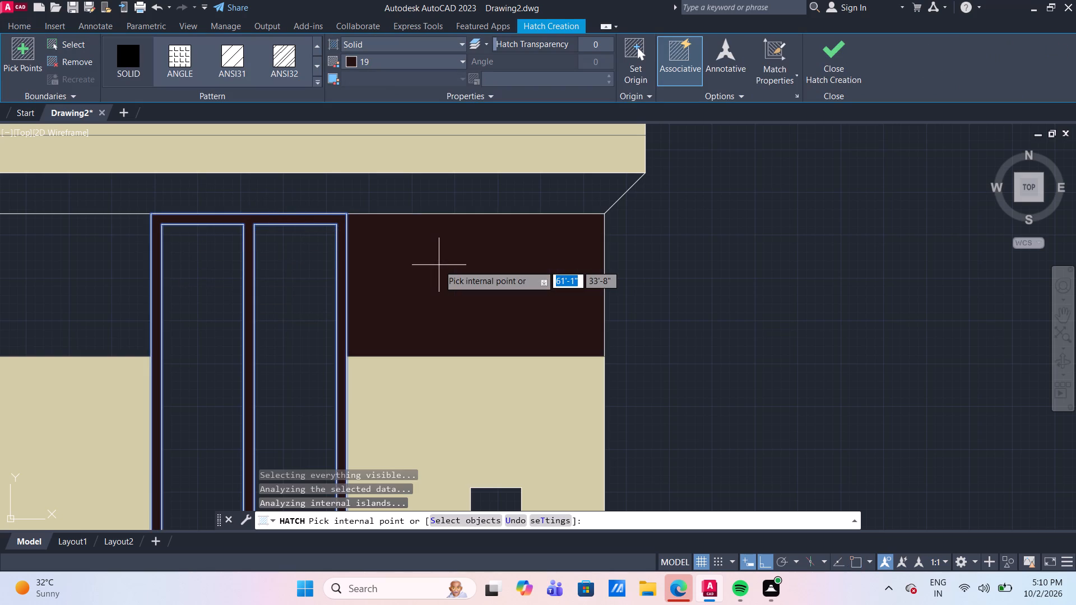
key(Return)
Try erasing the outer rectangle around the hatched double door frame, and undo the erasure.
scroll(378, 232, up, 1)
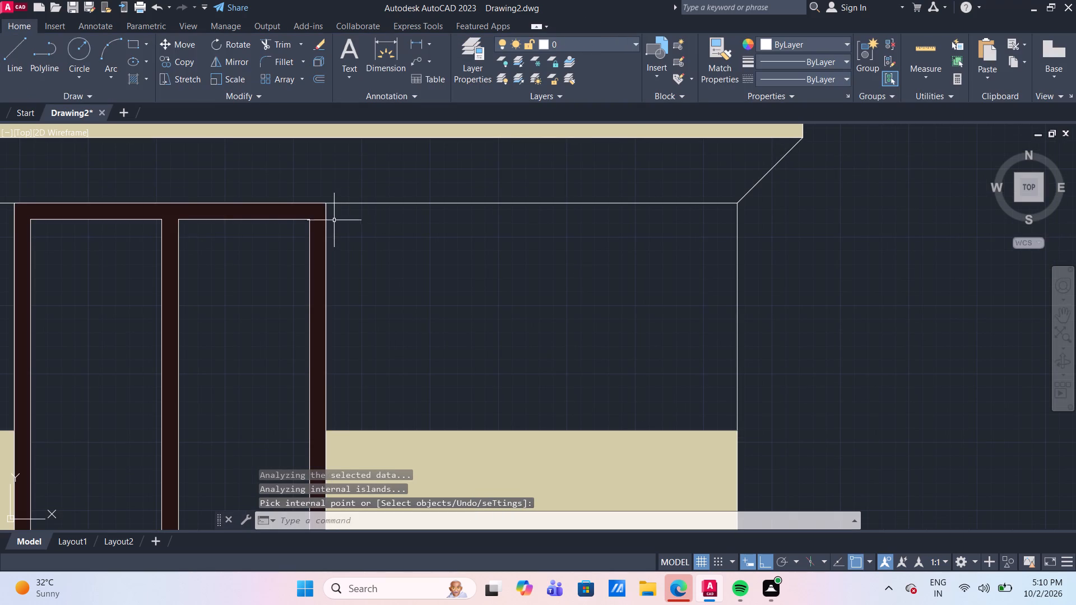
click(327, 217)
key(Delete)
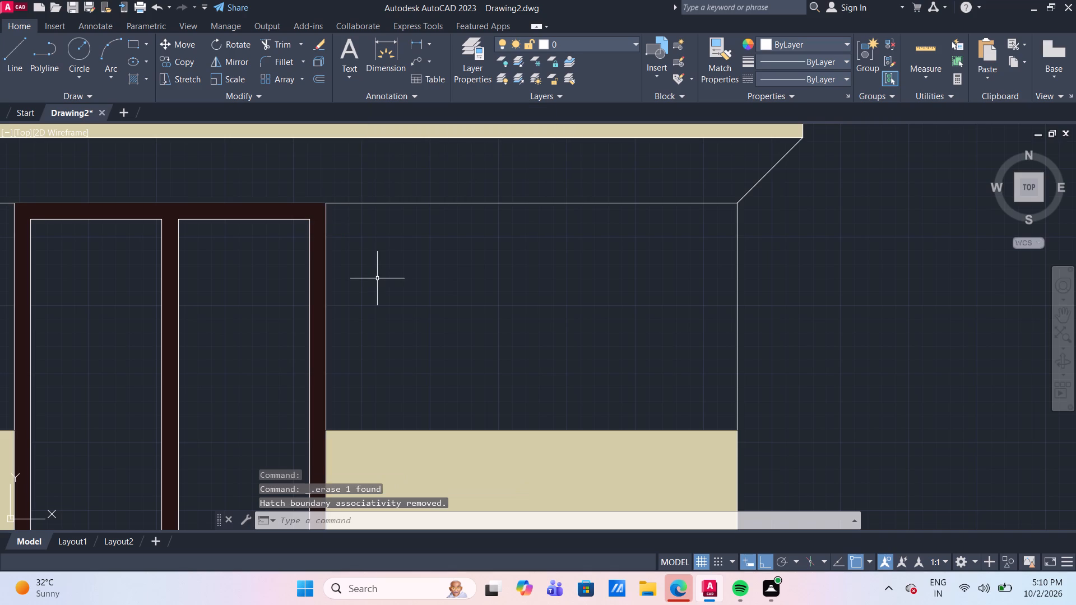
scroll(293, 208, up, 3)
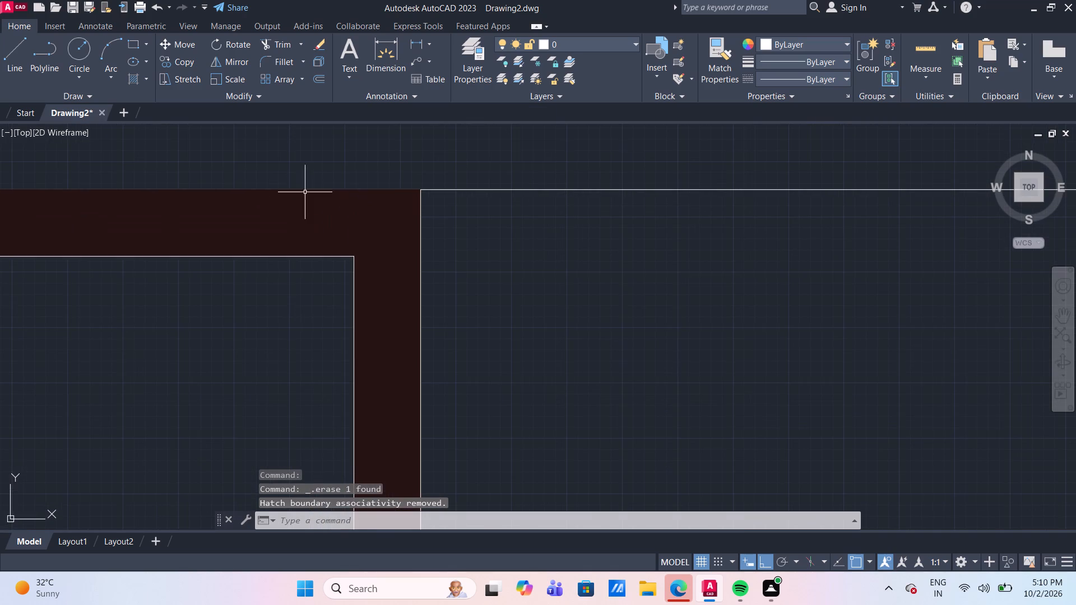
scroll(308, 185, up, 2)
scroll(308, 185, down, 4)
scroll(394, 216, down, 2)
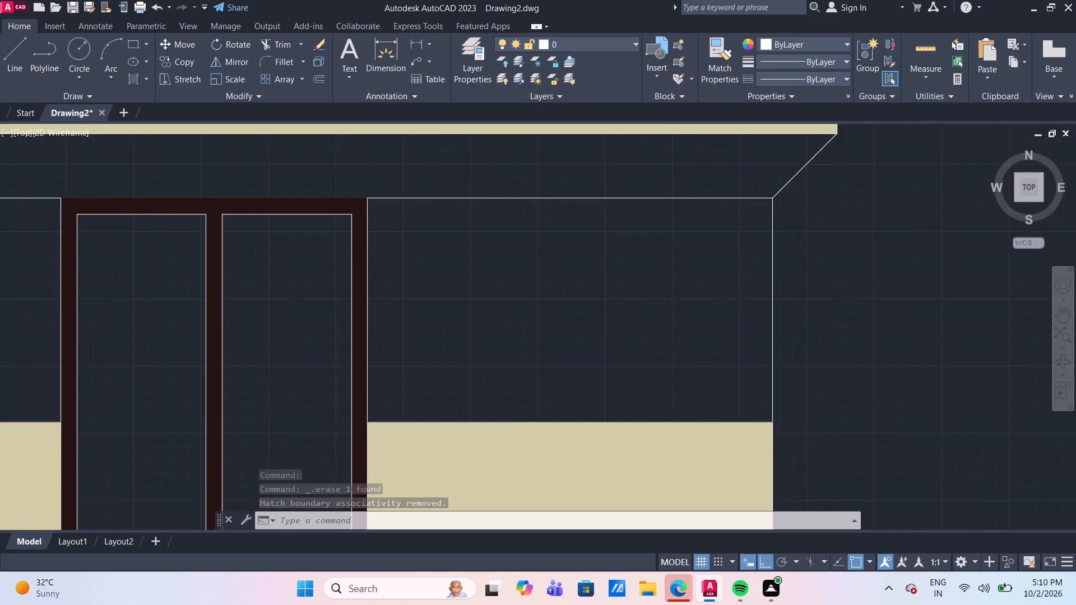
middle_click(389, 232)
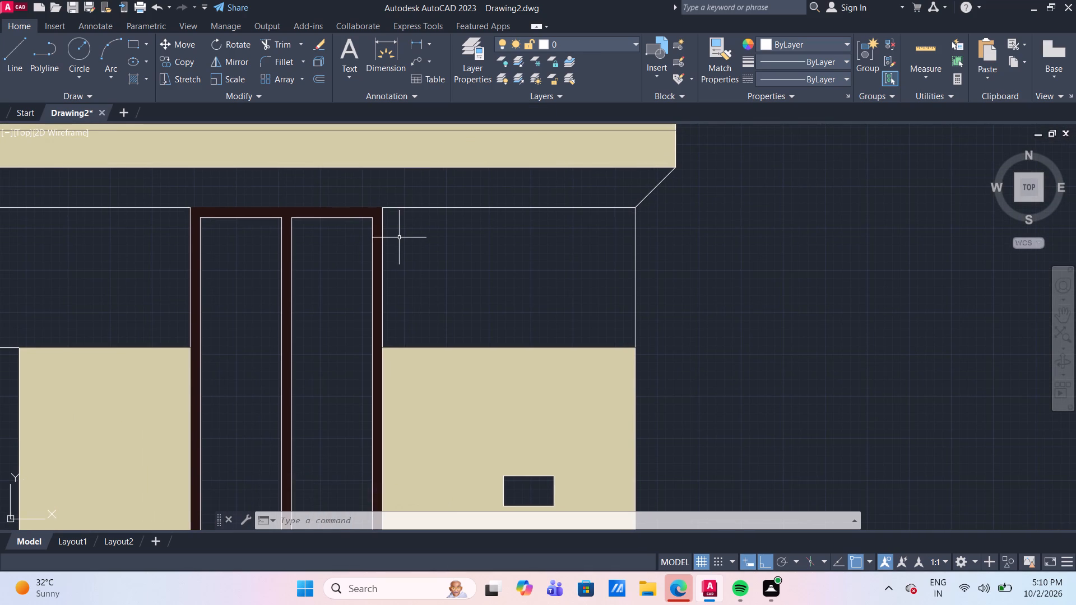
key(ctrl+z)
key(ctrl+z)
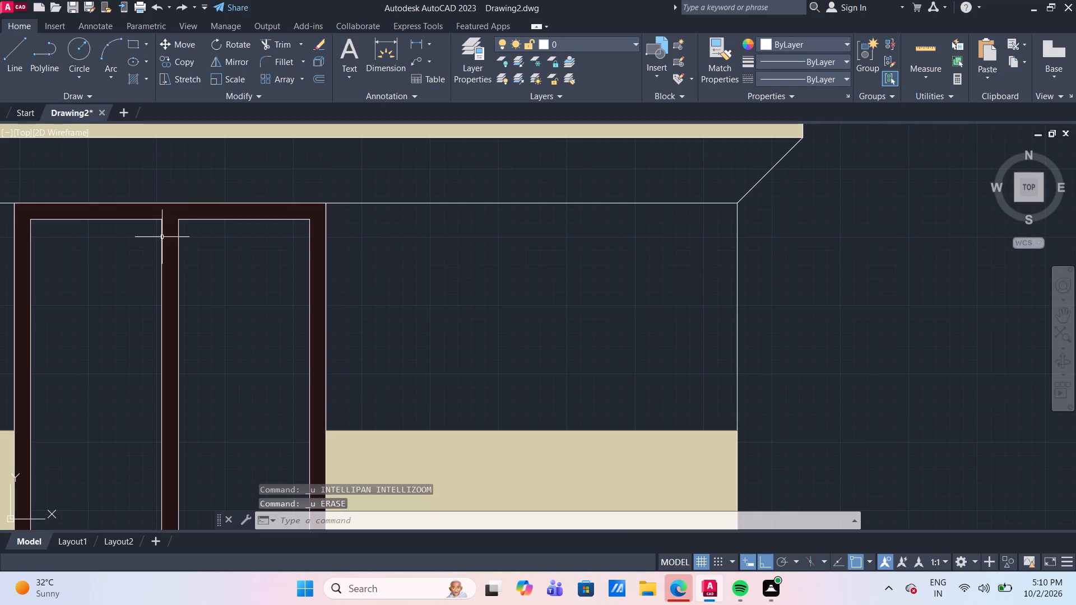
Erase the rectangular outline around the hatched frame of the ground-floor double door.
scroll(2, 237, up, 2)
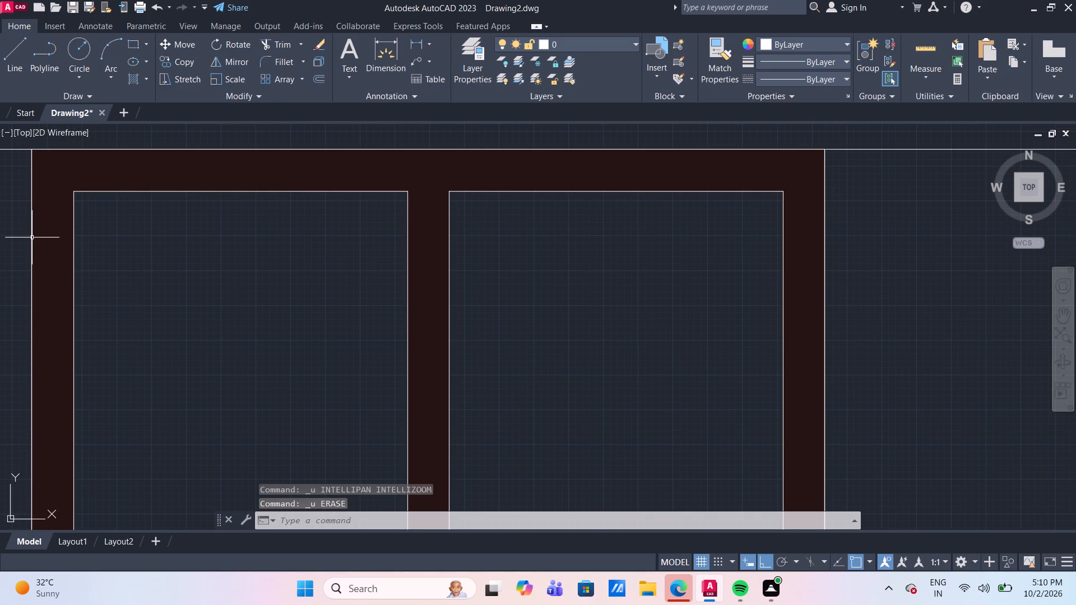
click(32, 238)
scroll(12, 238, down, 1)
key(Delete)
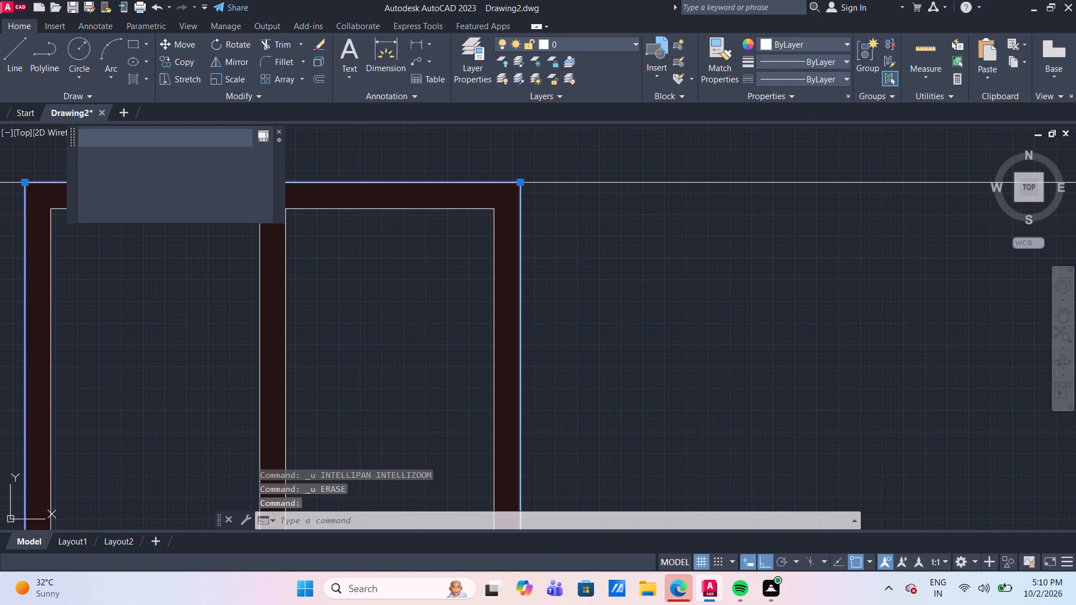
scroll(155, 225, down, 3)
scroll(196, 212, up, 3)
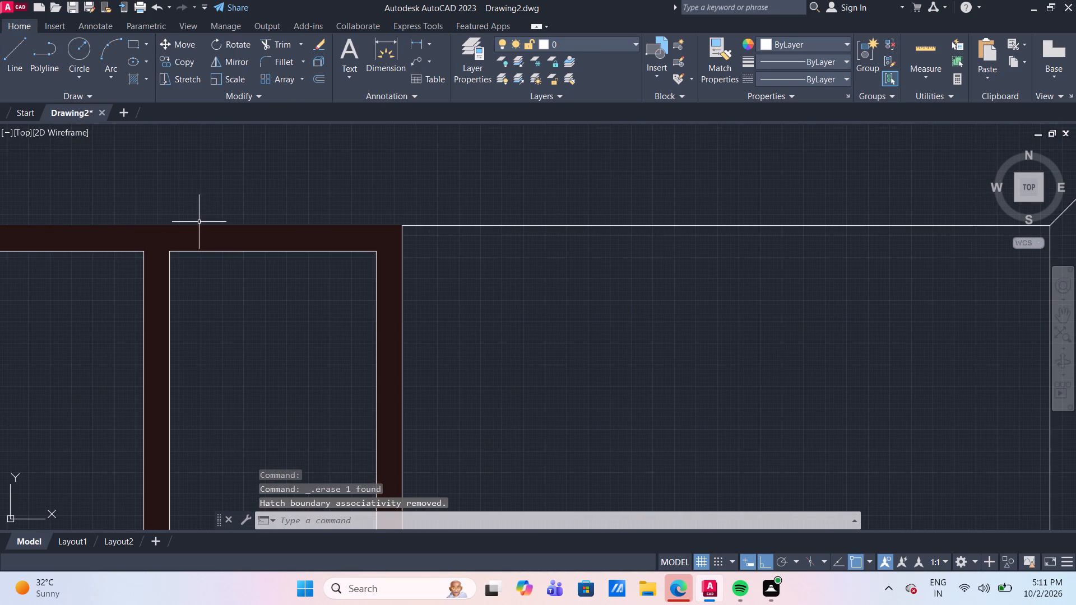
click(199, 225)
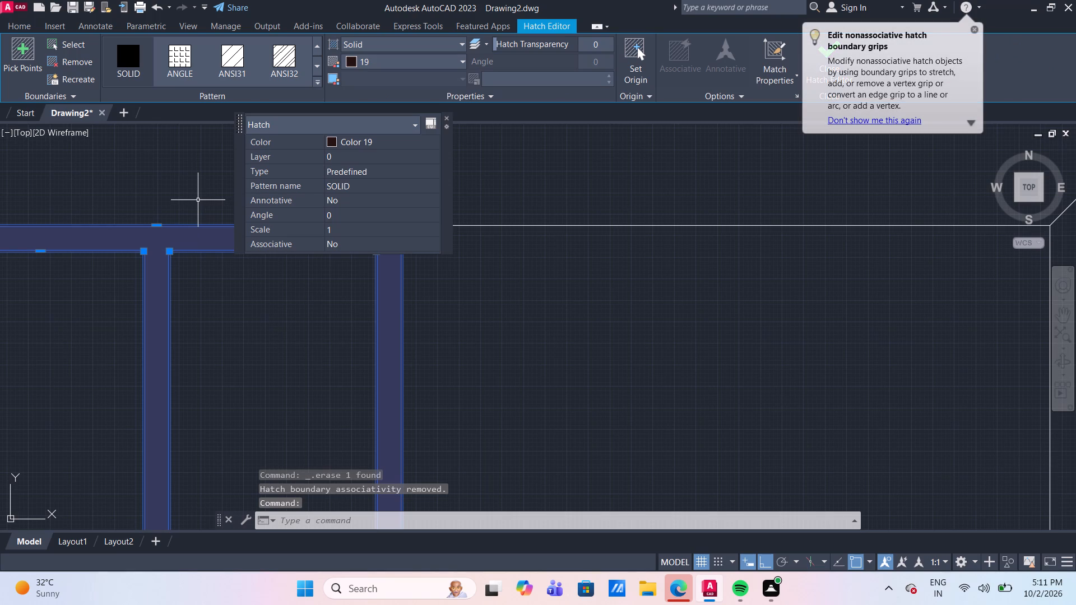
key(Escape)
Examine the double door, the upper floor and the top of the tower for areas still without a hatch.
scroll(197, 199, down, 3)
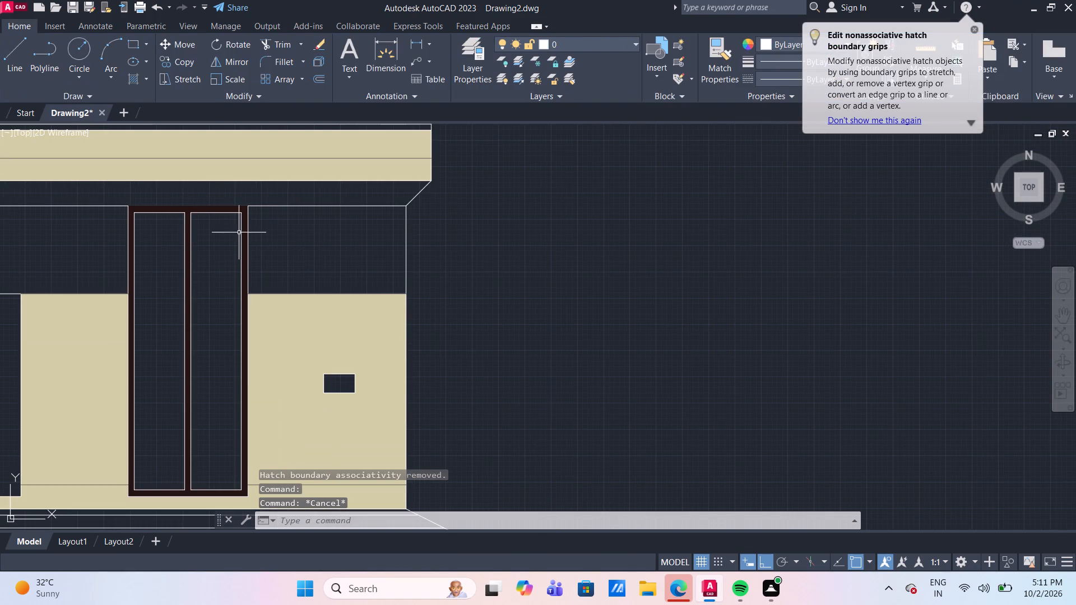
middle_drag(324, 253, 384, 286)
scroll(324, 232, up, 1)
middle_drag(208, 217, 211, 215)
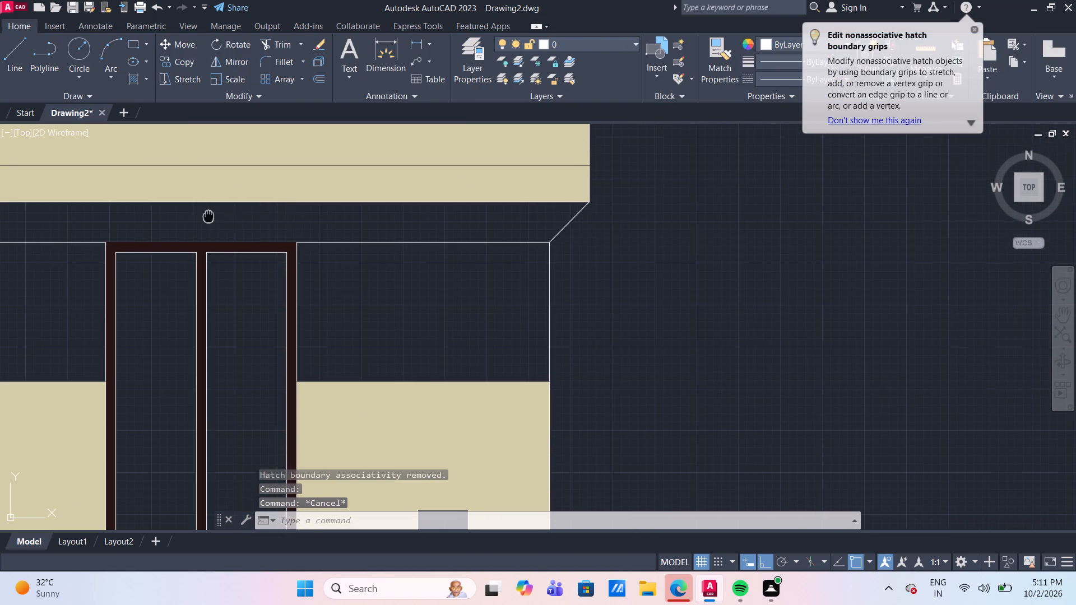
middle_drag(211, 215, 304, 236)
scroll(284, 230, up, 1)
middle_drag(216, 248, 253, 245)
scroll(273, 245, up, 1)
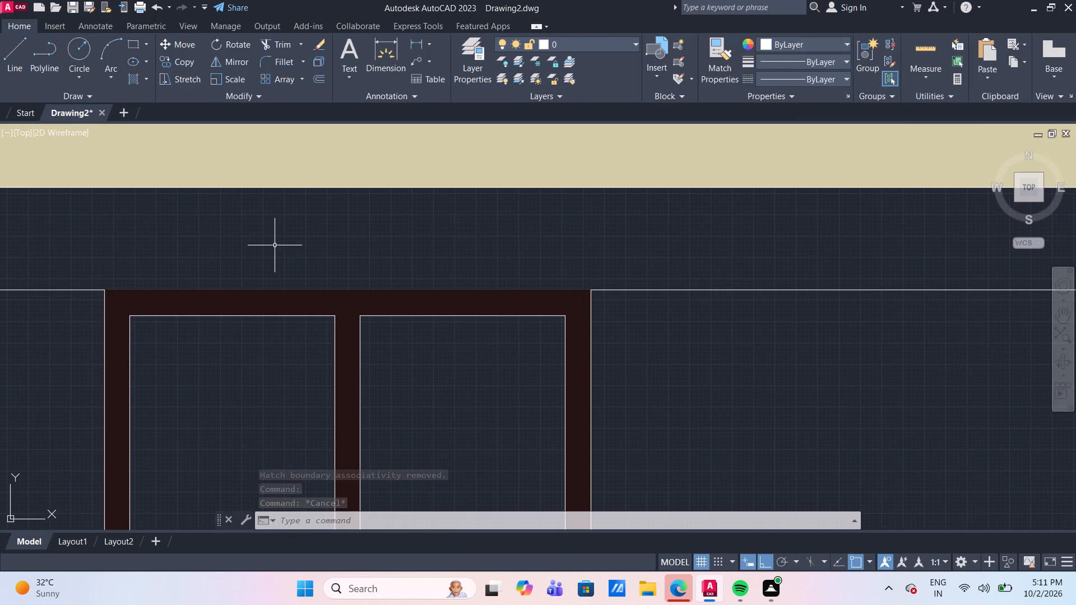
scroll(275, 245, down, 1)
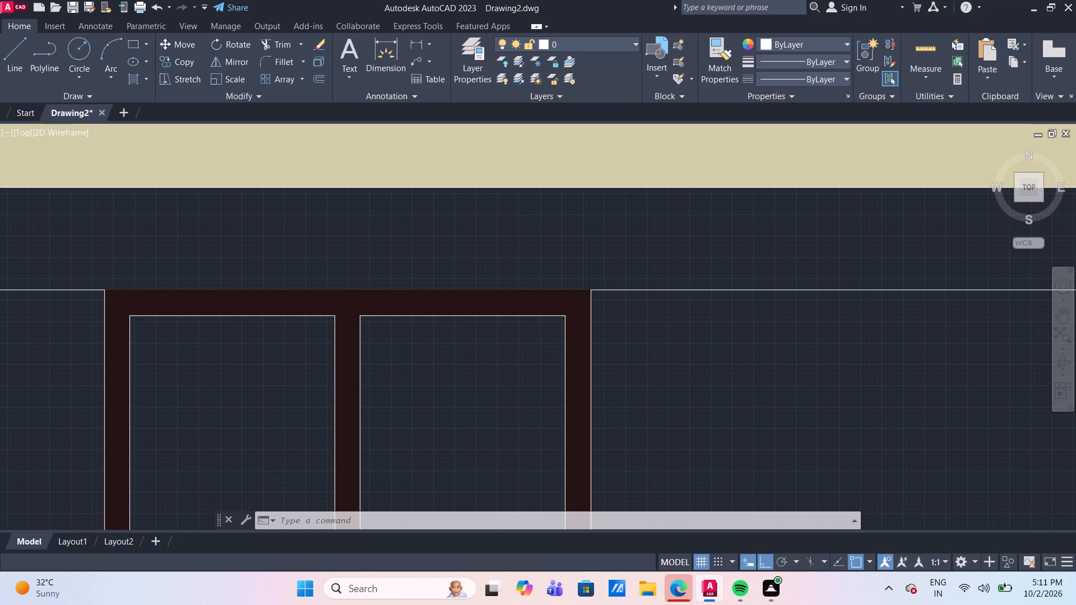
scroll(275, 245, down, 2)
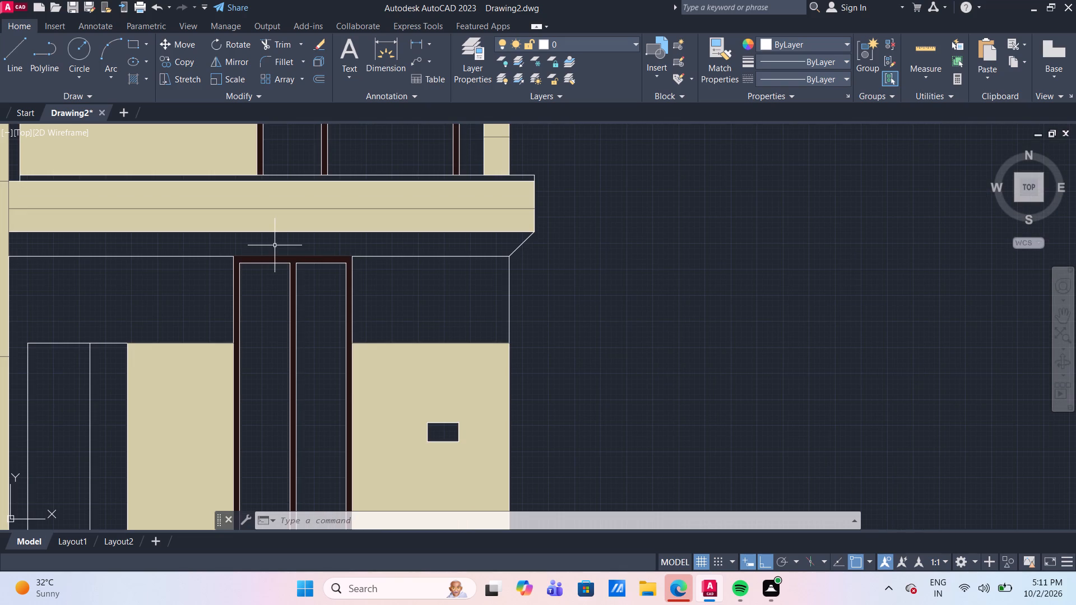
scroll(275, 245, down, 1)
scroll(297, 188, up, 1)
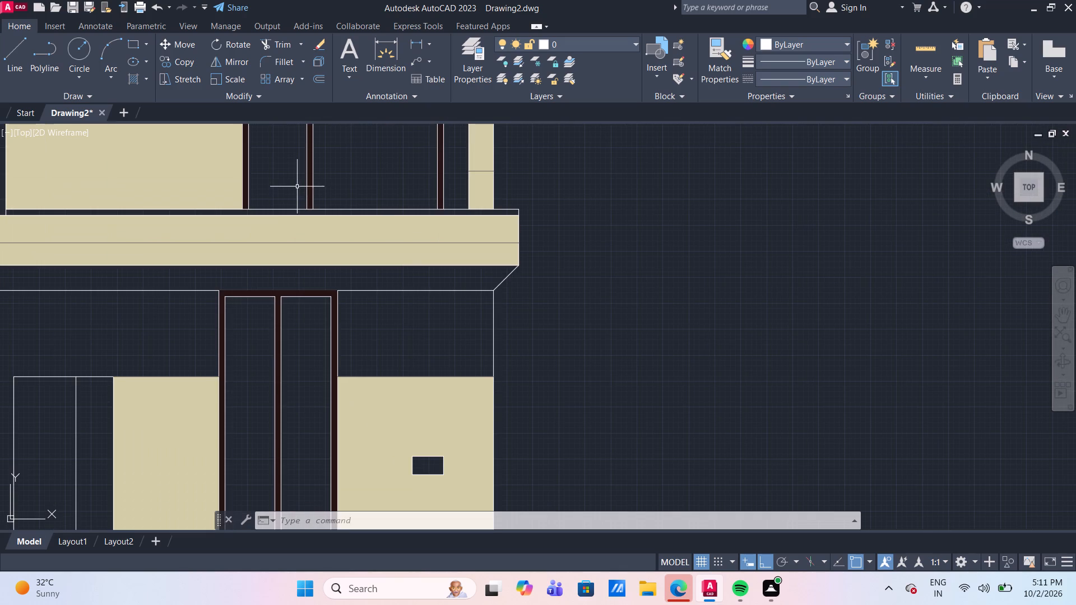
scroll(276, 199, up, 1)
middle_drag(276, 199, 337, 217)
scroll(337, 217, down, 1)
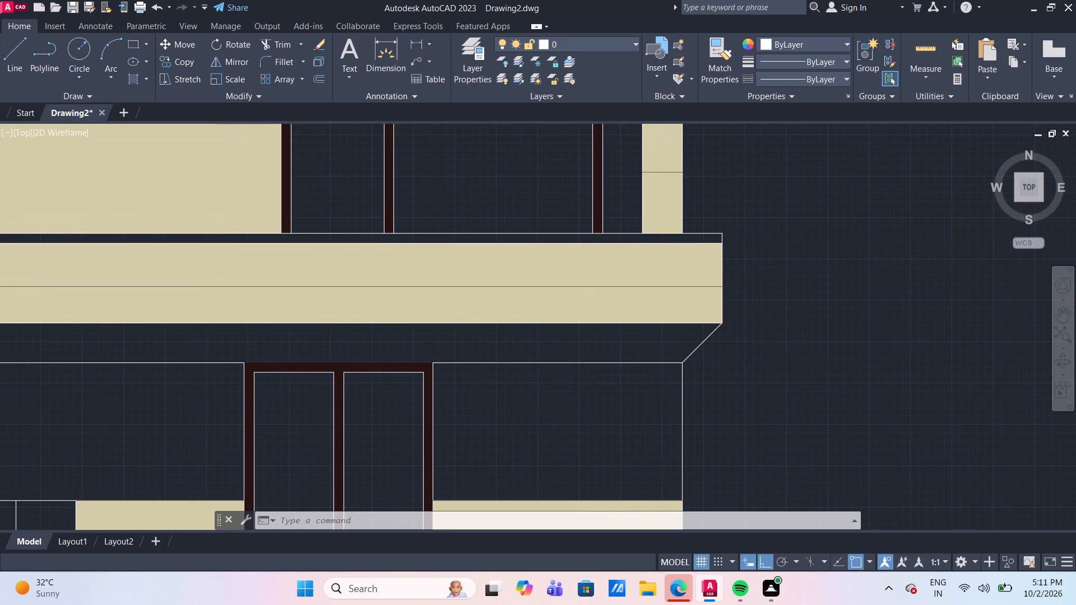
middle_drag(352, 221, 365, 235)
scroll(365, 235, down, 2)
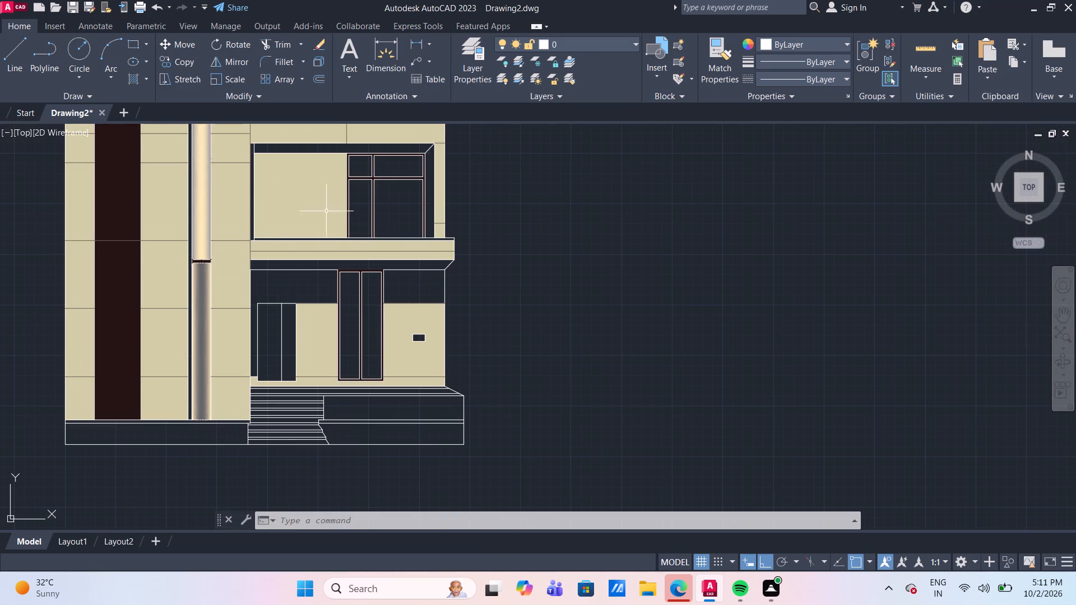
scroll(212, 180, up, 1)
scroll(209, 183, down, 1)
middle_drag(207, 194, 182, 338)
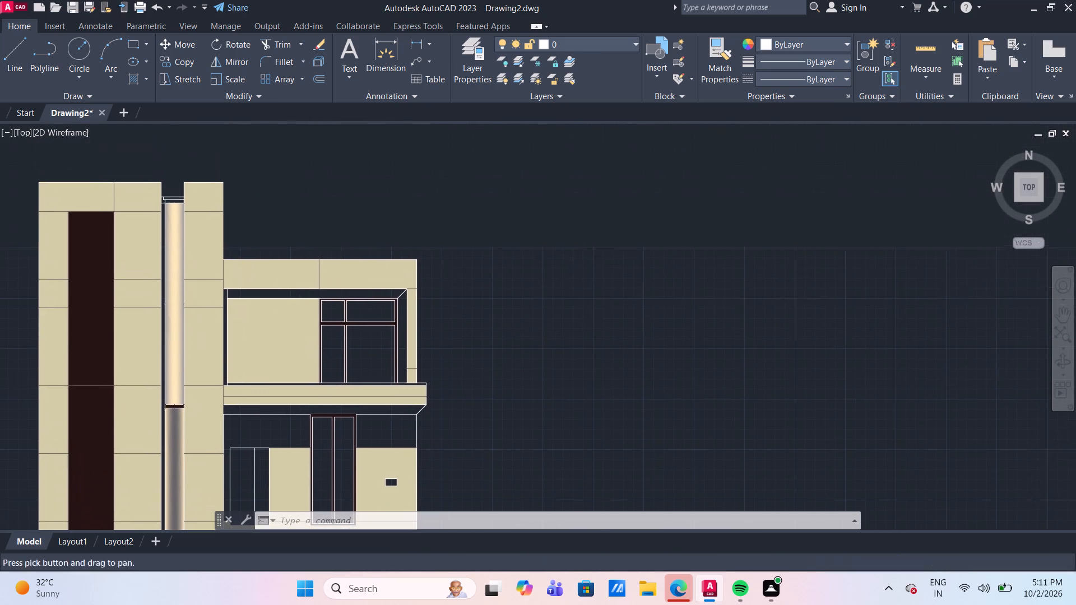
scroll(197, 201, up, 2)
middle_drag(132, 163, 209, 251)
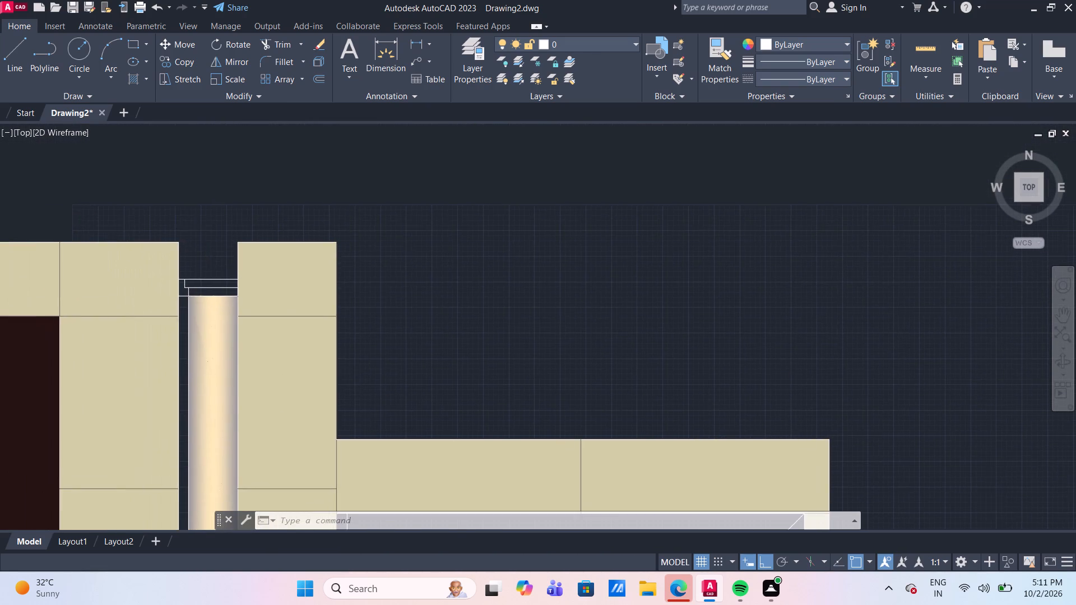
scroll(128, 240, up, 1)
middle_drag(128, 239, 205, 236)
scroll(168, 238, up, 1)
scroll(206, 237, down, 2)
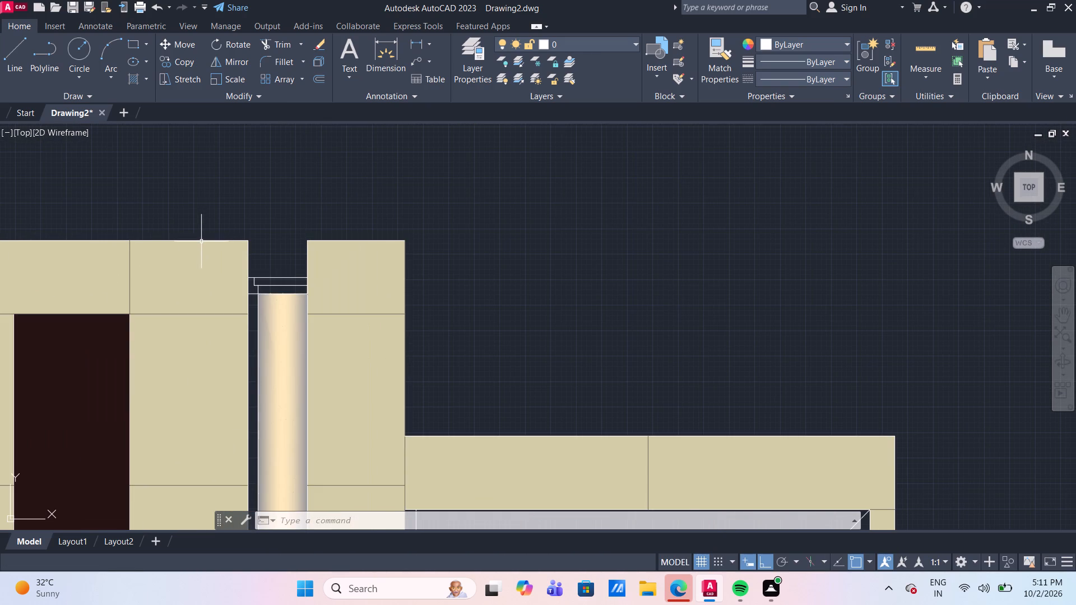
Change the colour of the two top edge lines of the tower, on both sides of the column gap, to Color 19.
click(201, 241)
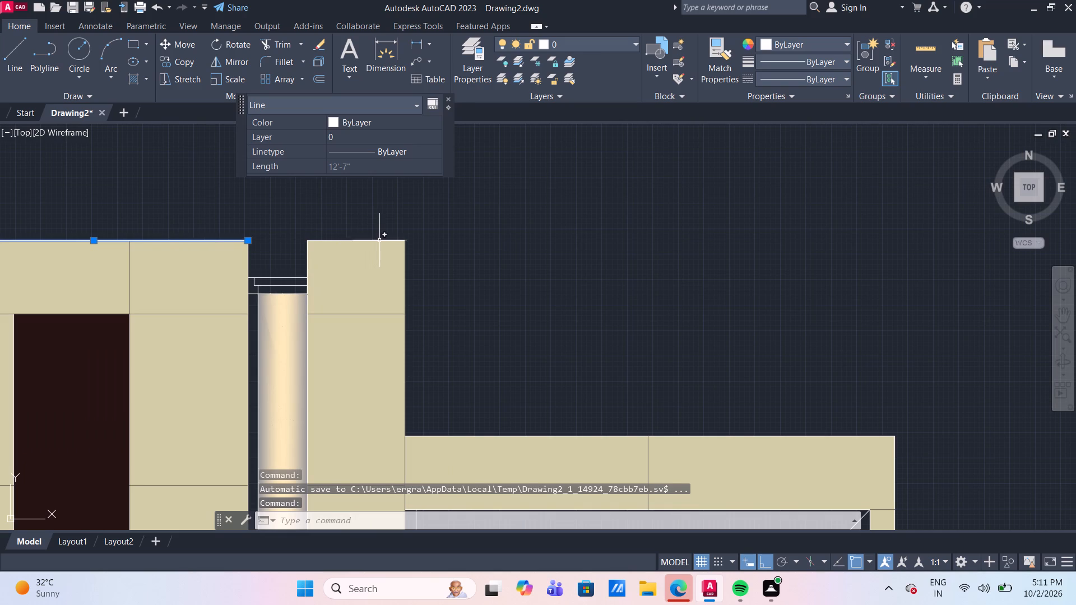
click(379, 240)
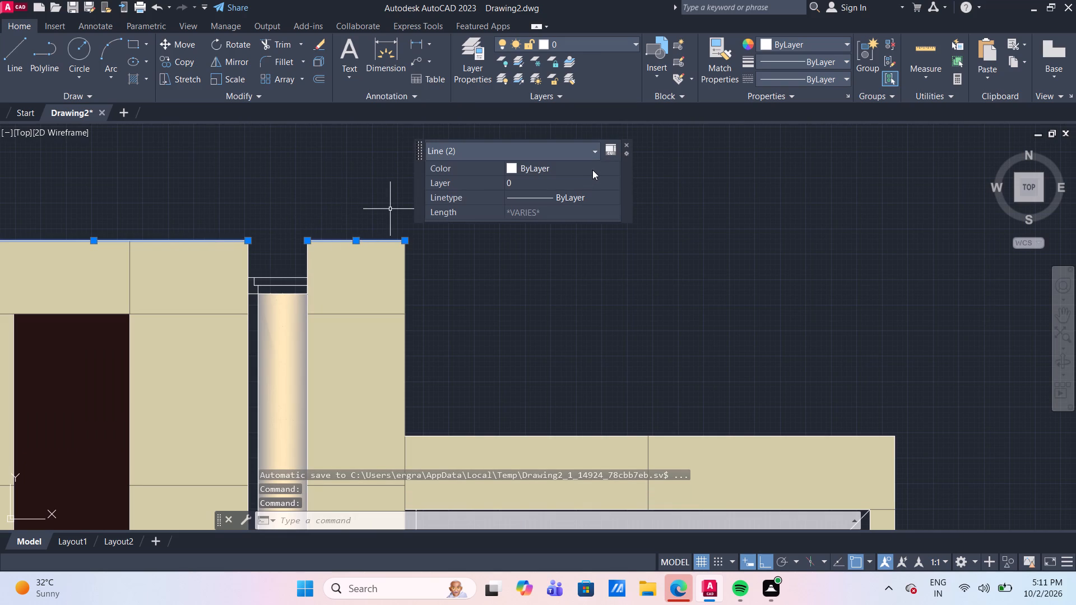
click(592, 170)
click(592, 170)
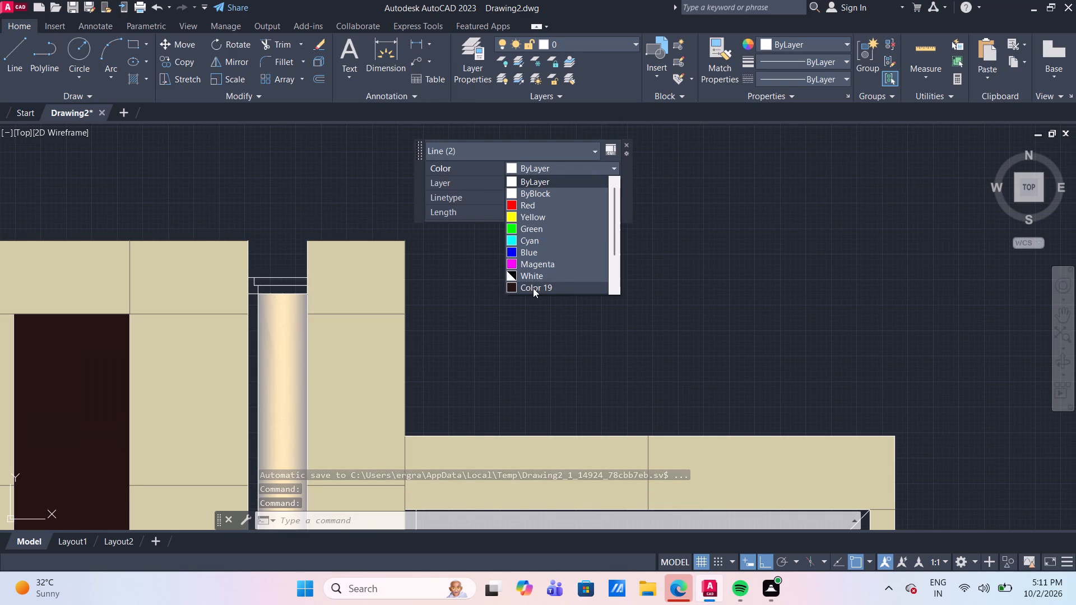
click(533, 288)
key(Escape)
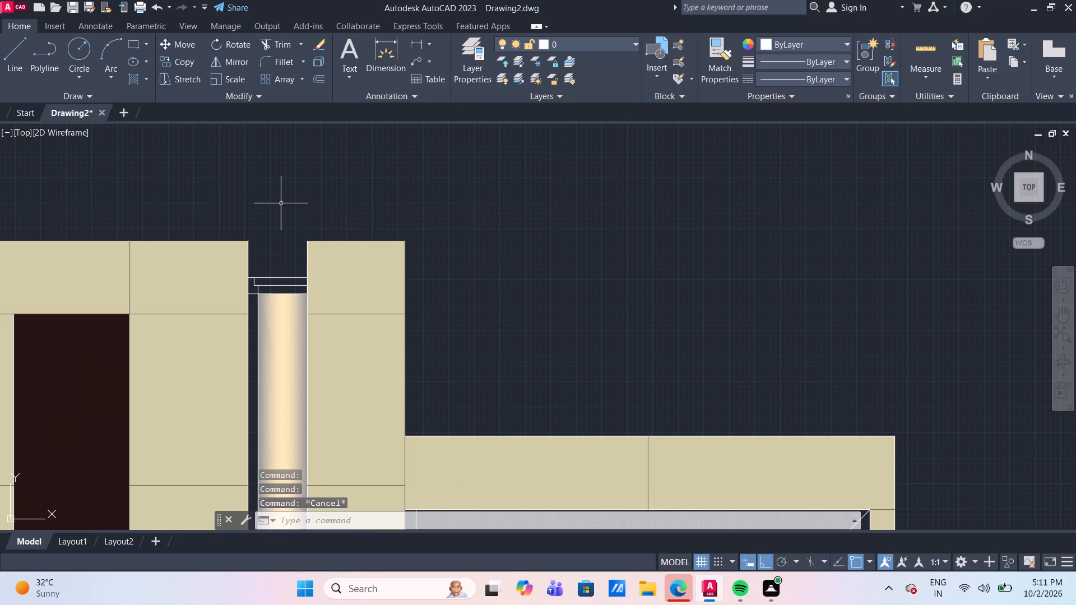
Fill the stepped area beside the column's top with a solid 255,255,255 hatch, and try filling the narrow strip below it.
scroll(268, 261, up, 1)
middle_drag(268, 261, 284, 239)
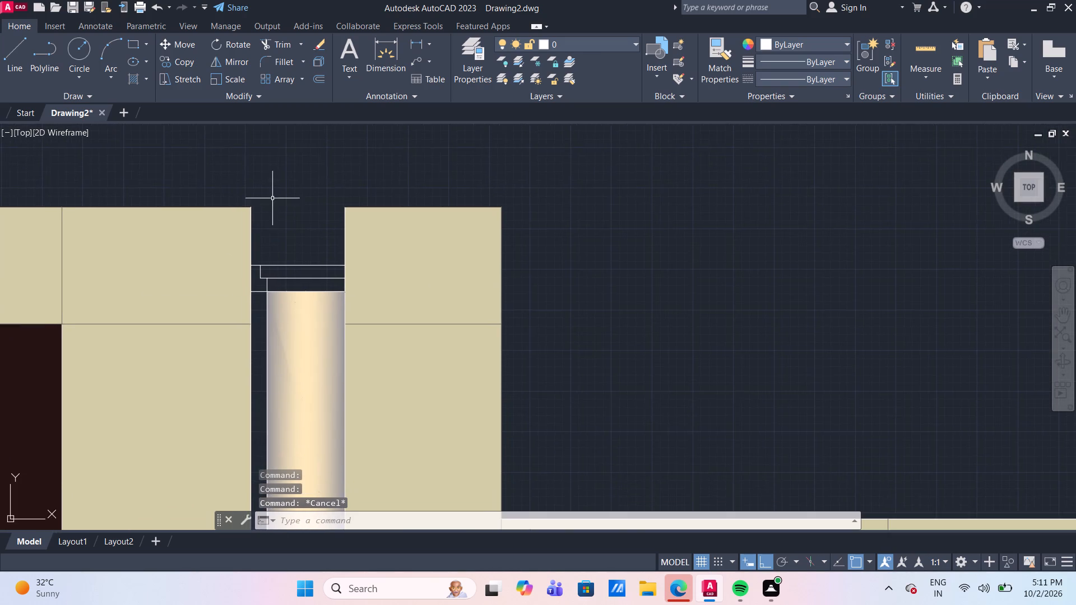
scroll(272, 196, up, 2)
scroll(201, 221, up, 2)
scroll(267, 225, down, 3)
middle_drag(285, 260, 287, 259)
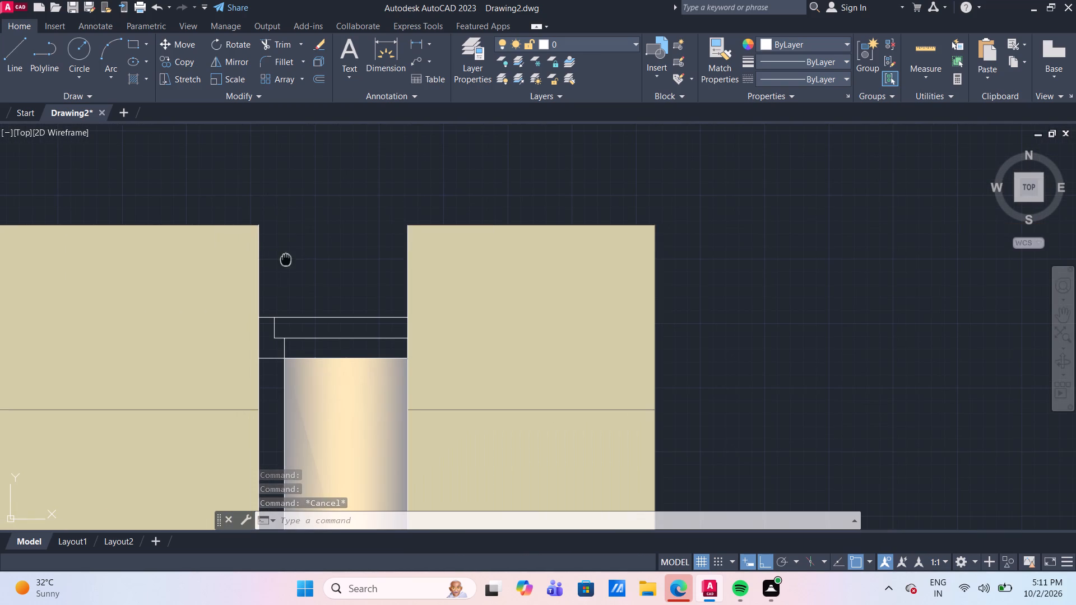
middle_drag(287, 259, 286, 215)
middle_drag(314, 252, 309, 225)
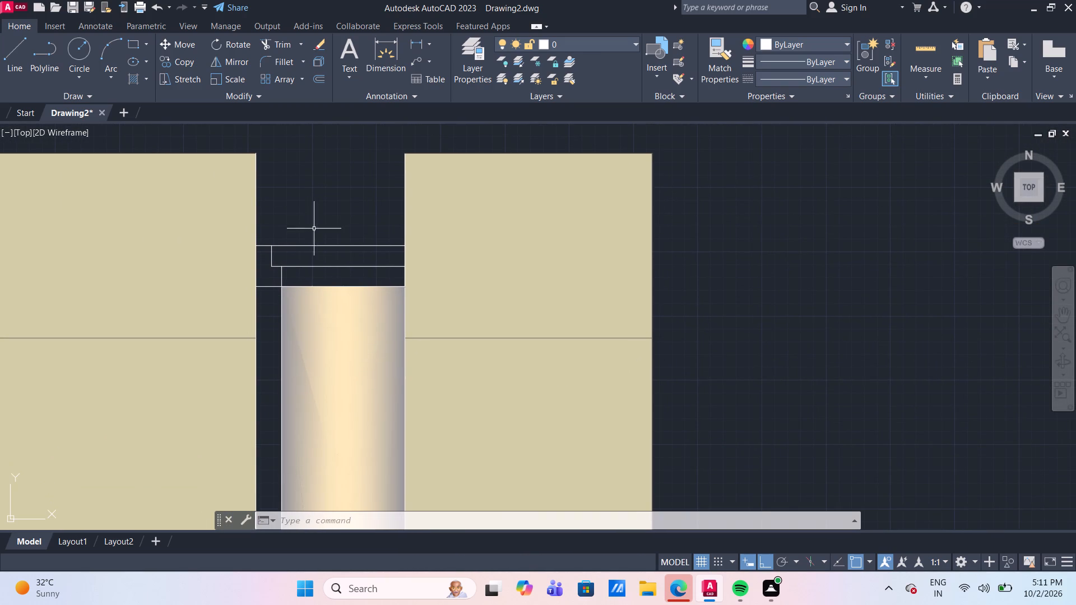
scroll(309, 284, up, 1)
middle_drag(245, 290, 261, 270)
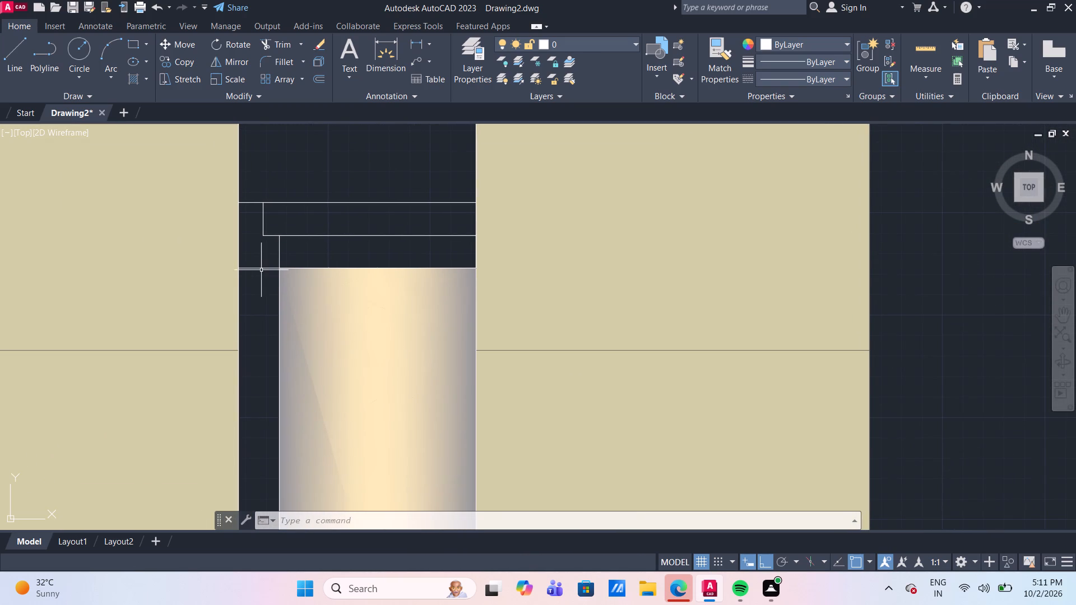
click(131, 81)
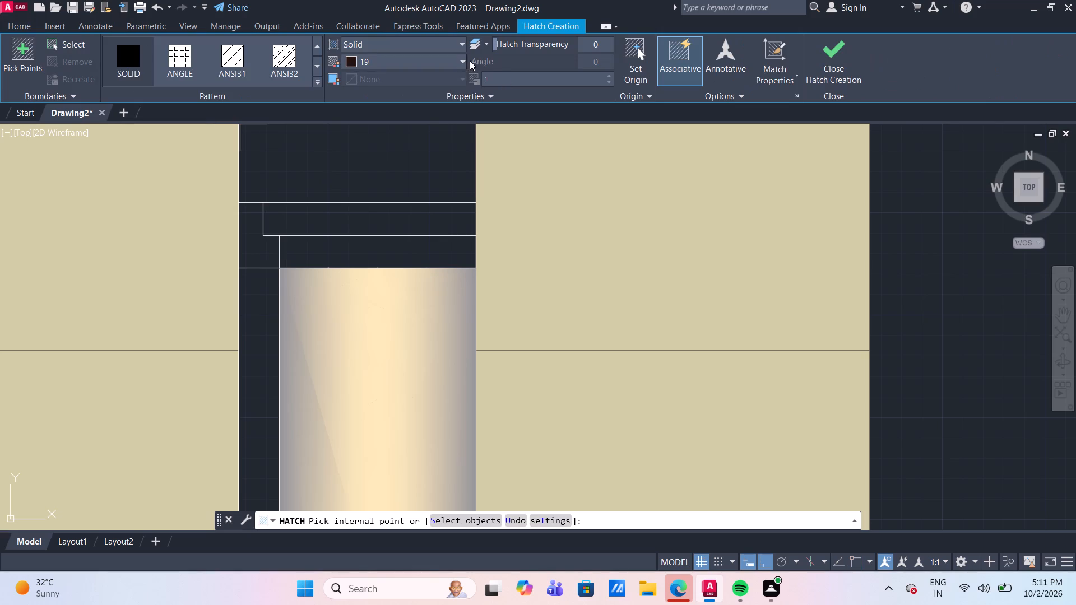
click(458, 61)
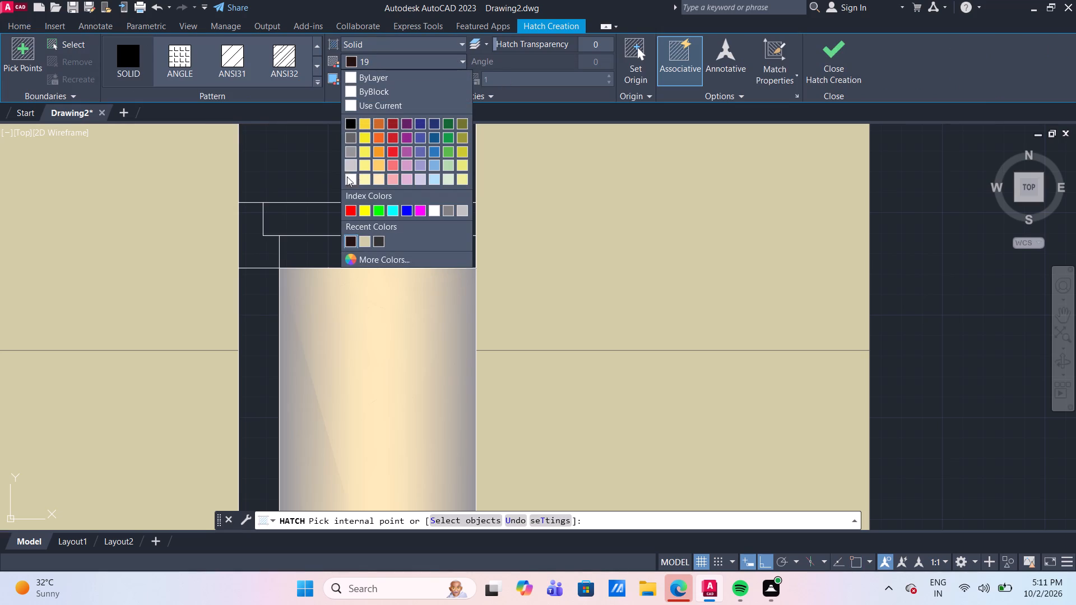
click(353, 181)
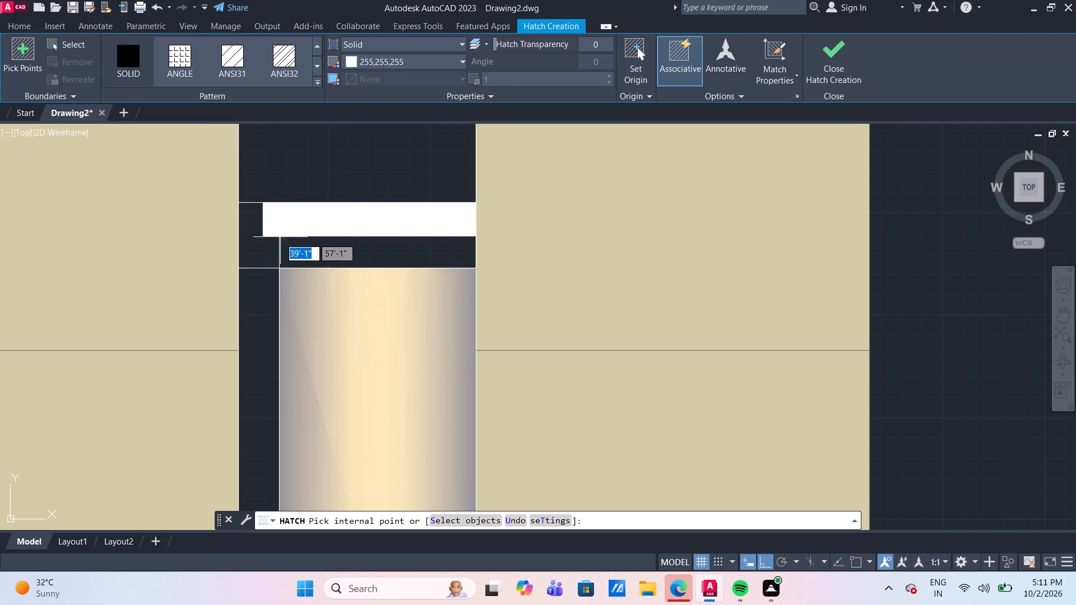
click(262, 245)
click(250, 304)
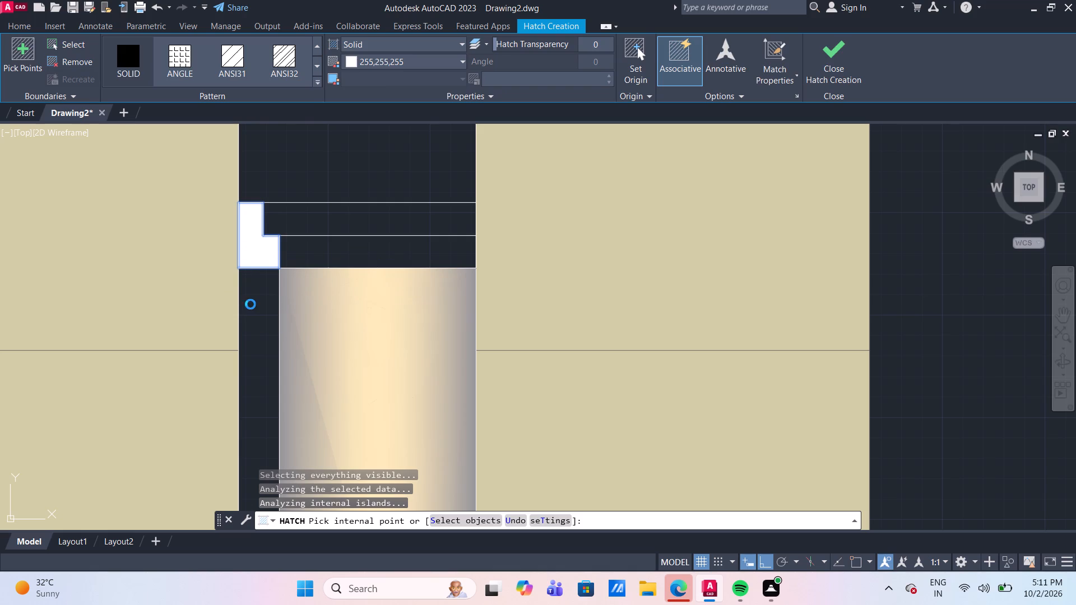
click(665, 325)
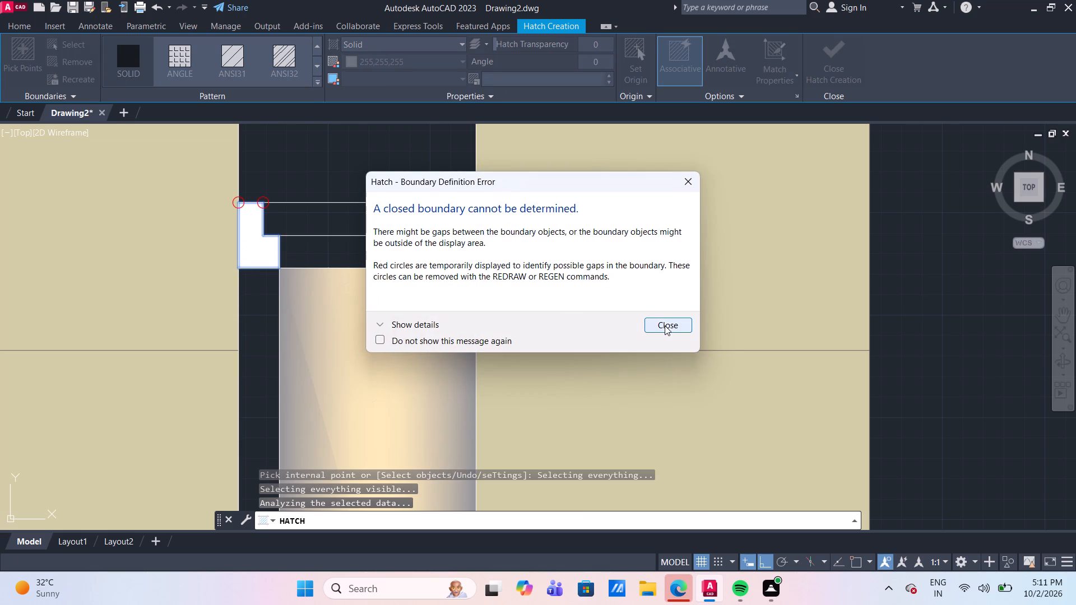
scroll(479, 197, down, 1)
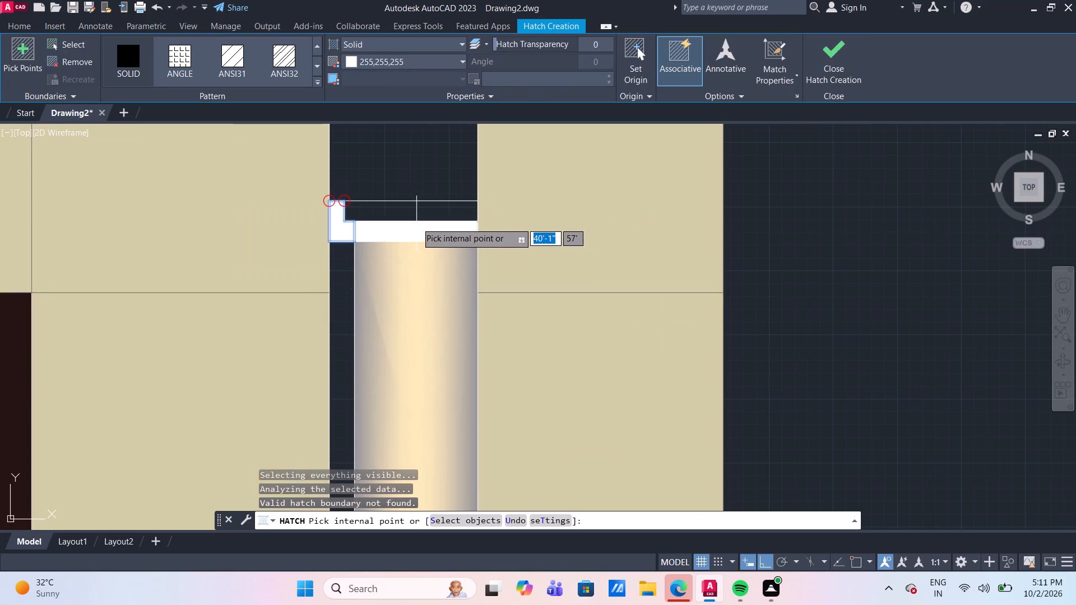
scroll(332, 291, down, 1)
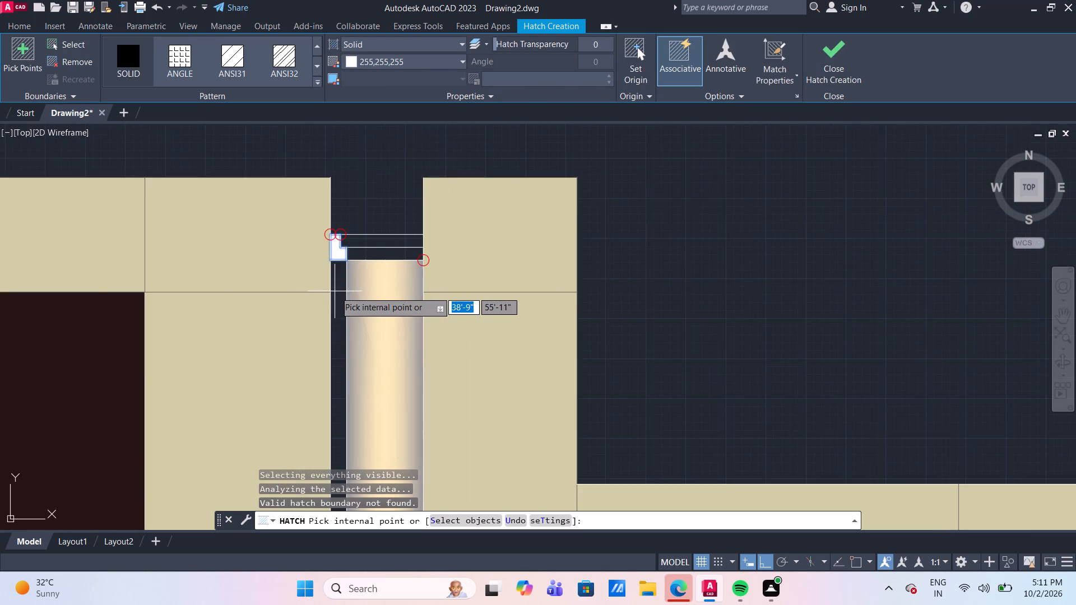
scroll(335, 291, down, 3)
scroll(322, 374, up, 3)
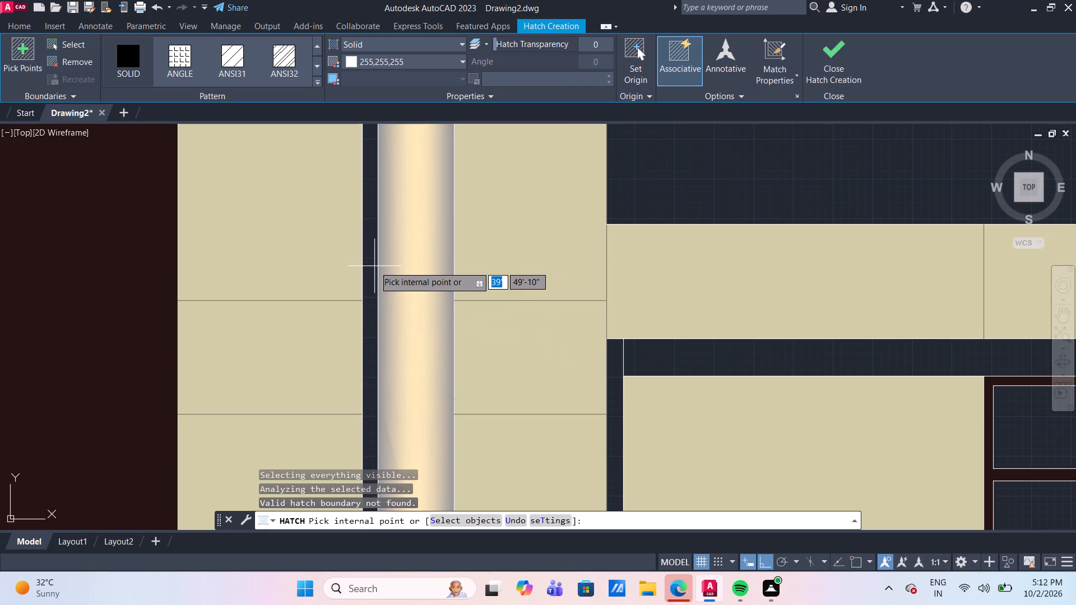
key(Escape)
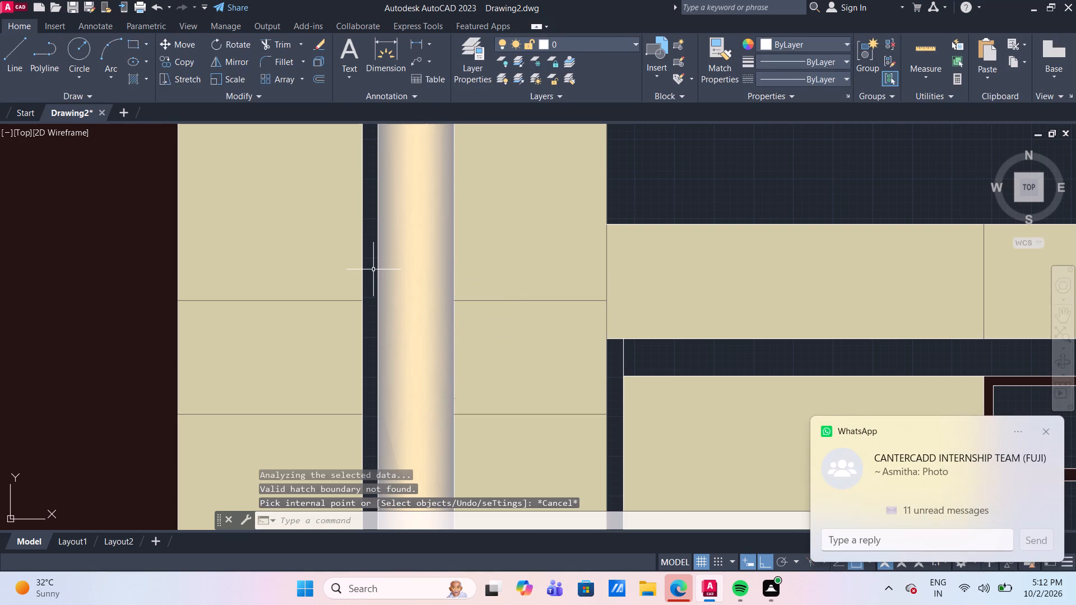
Draw a short horizontal line across the narrow strip beside the column, level with the tower wall's joint line.
key(l)
key(Return)
scroll(370, 269, down, 1)
scroll(360, 300, up, 5)
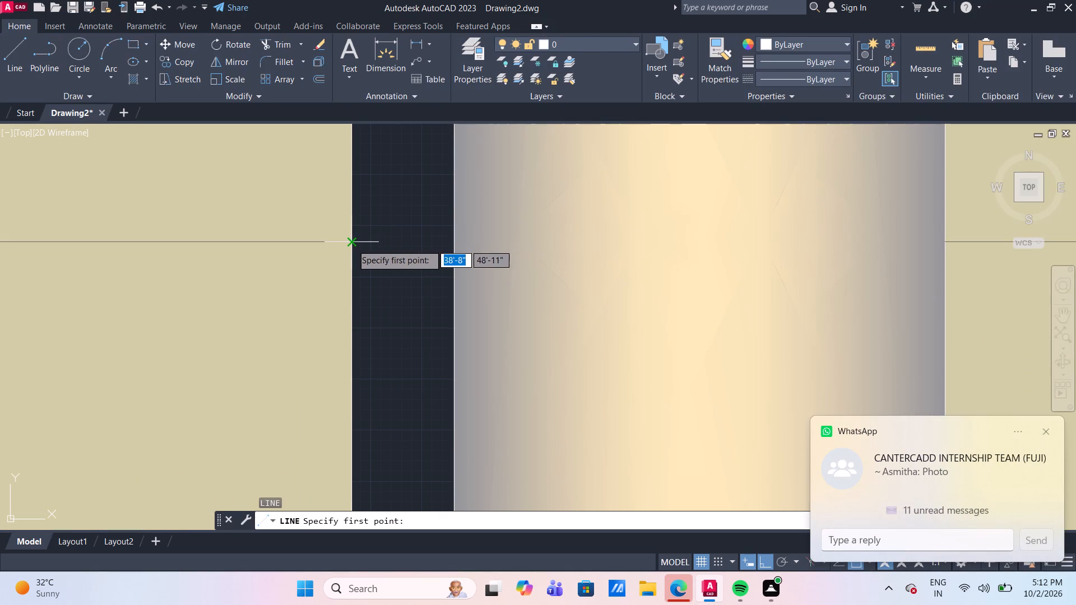
click(350, 244)
click(456, 244)
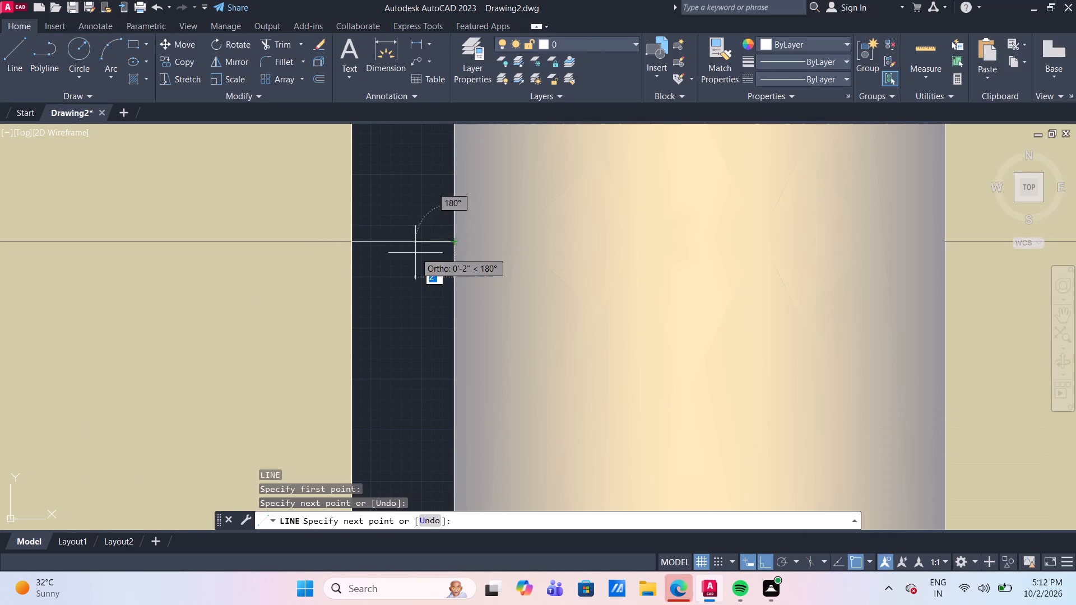
scroll(405, 255, down, 3)
key(Return)
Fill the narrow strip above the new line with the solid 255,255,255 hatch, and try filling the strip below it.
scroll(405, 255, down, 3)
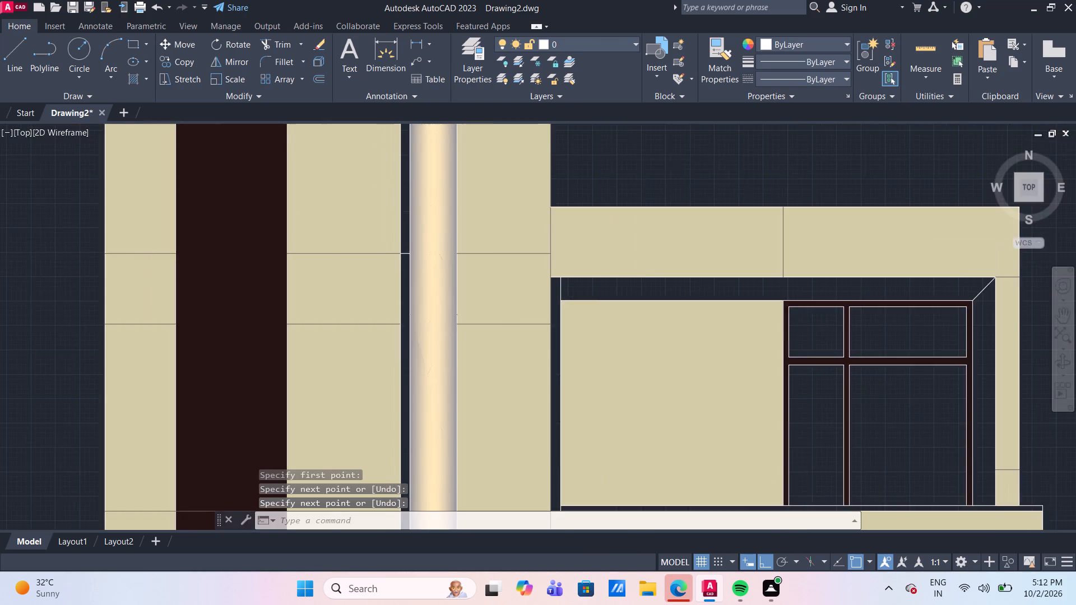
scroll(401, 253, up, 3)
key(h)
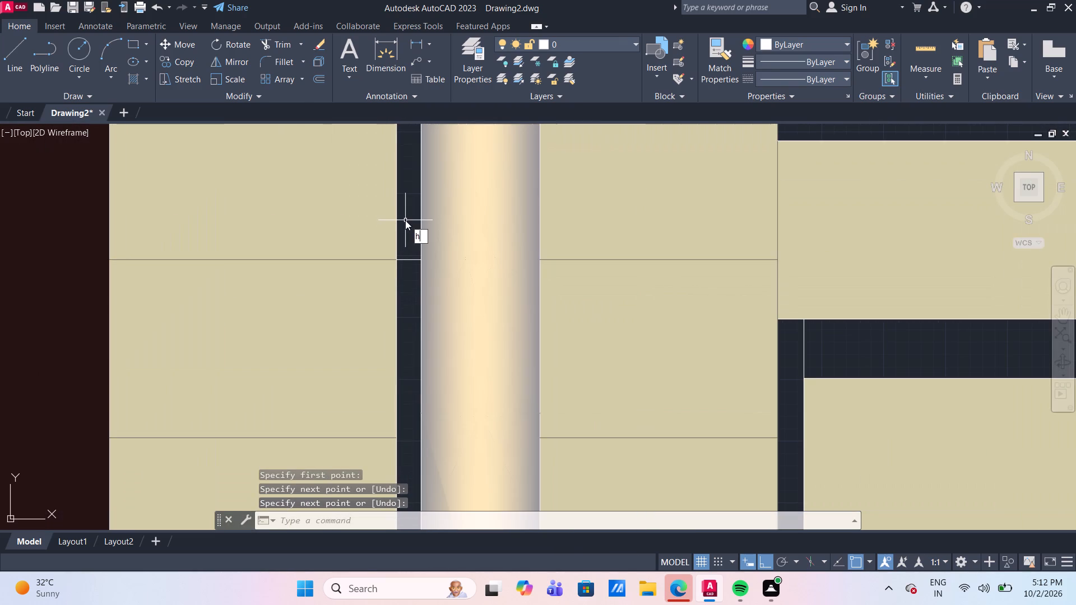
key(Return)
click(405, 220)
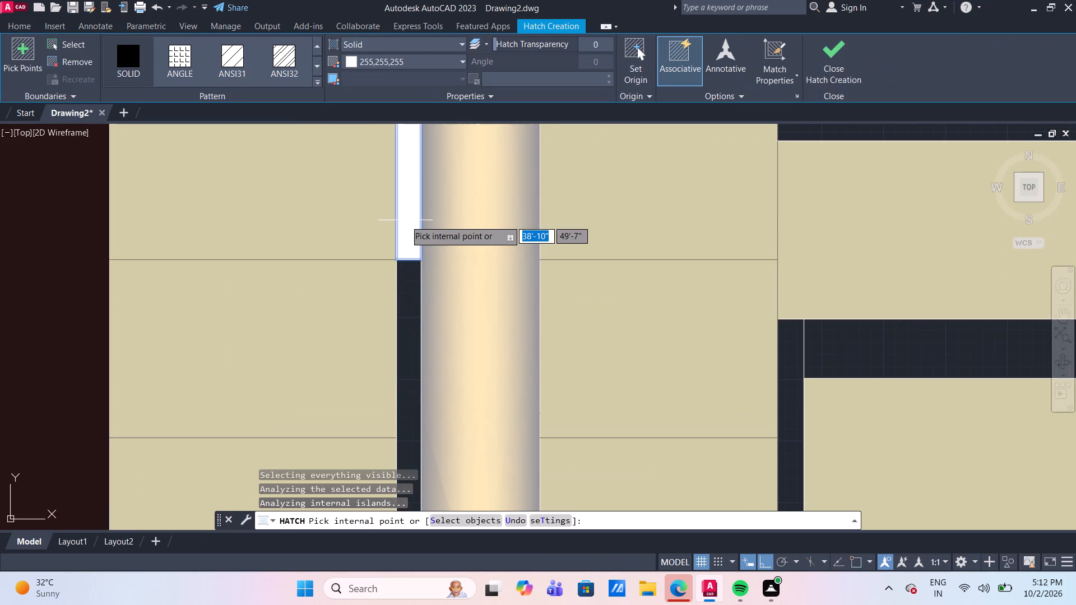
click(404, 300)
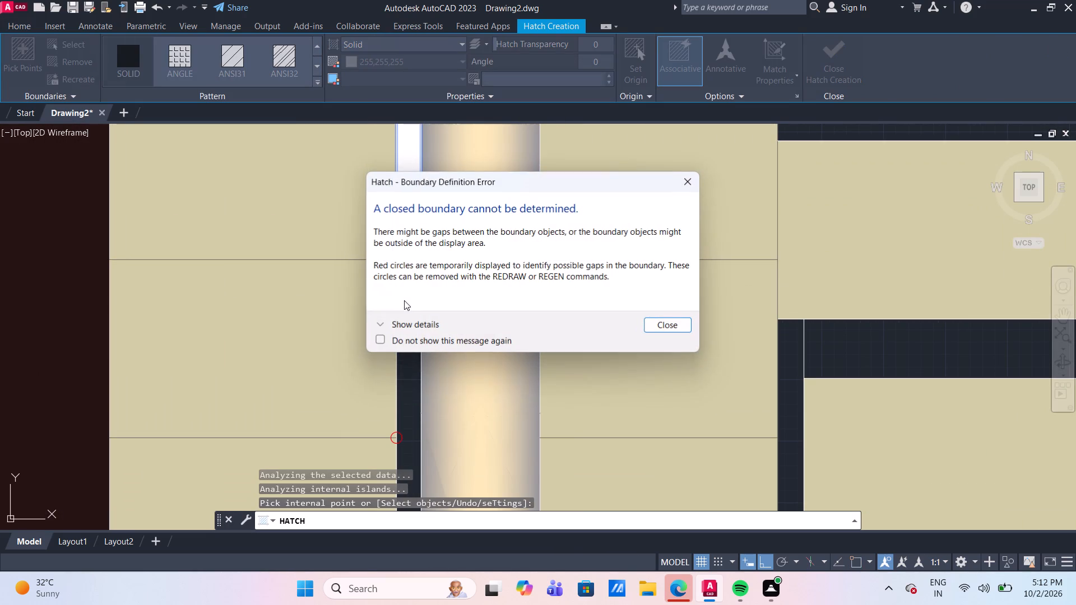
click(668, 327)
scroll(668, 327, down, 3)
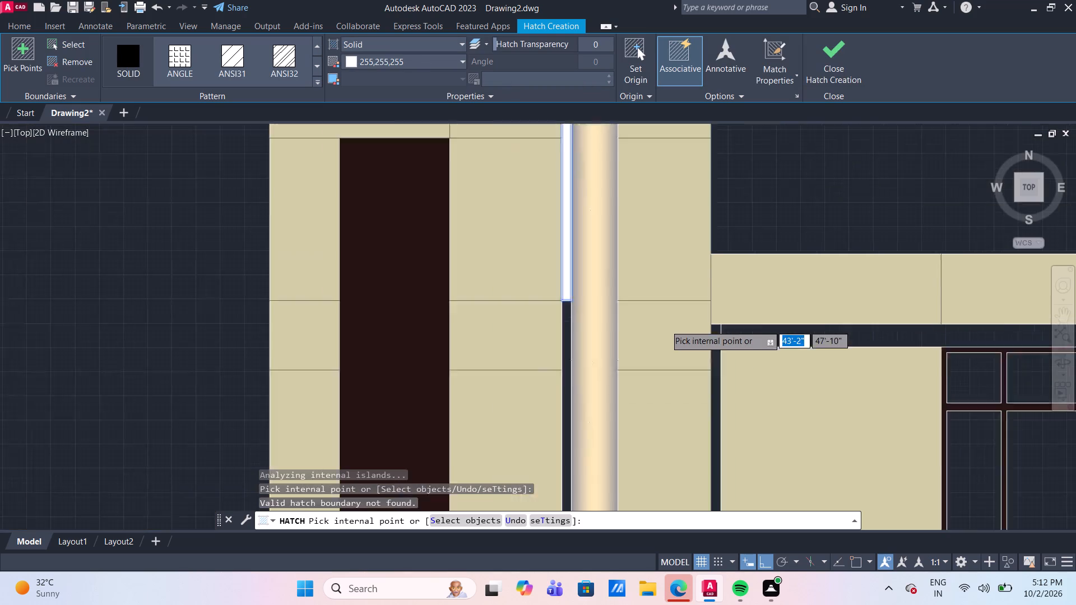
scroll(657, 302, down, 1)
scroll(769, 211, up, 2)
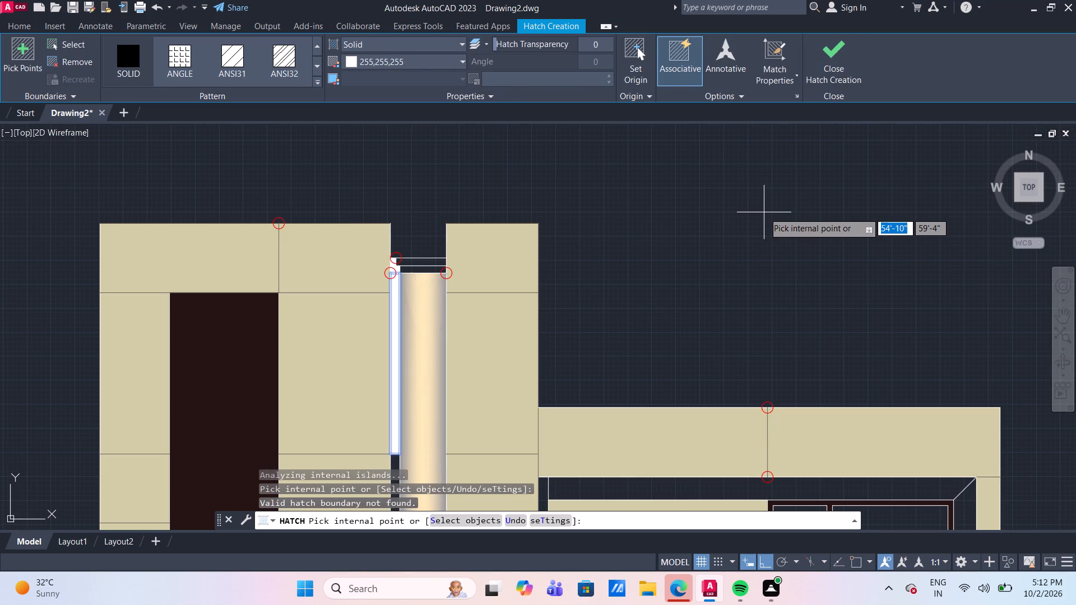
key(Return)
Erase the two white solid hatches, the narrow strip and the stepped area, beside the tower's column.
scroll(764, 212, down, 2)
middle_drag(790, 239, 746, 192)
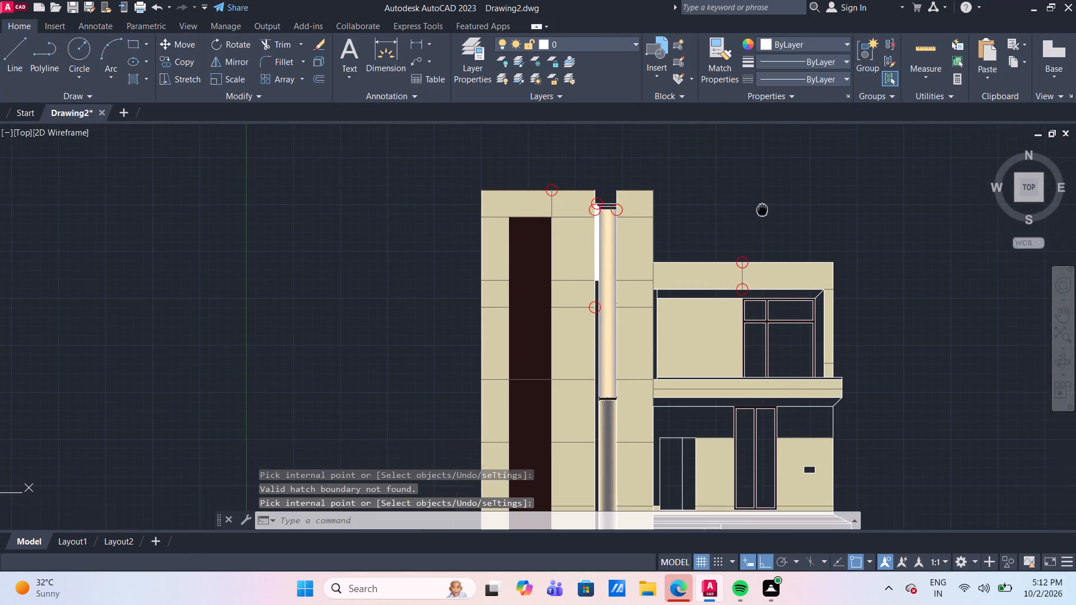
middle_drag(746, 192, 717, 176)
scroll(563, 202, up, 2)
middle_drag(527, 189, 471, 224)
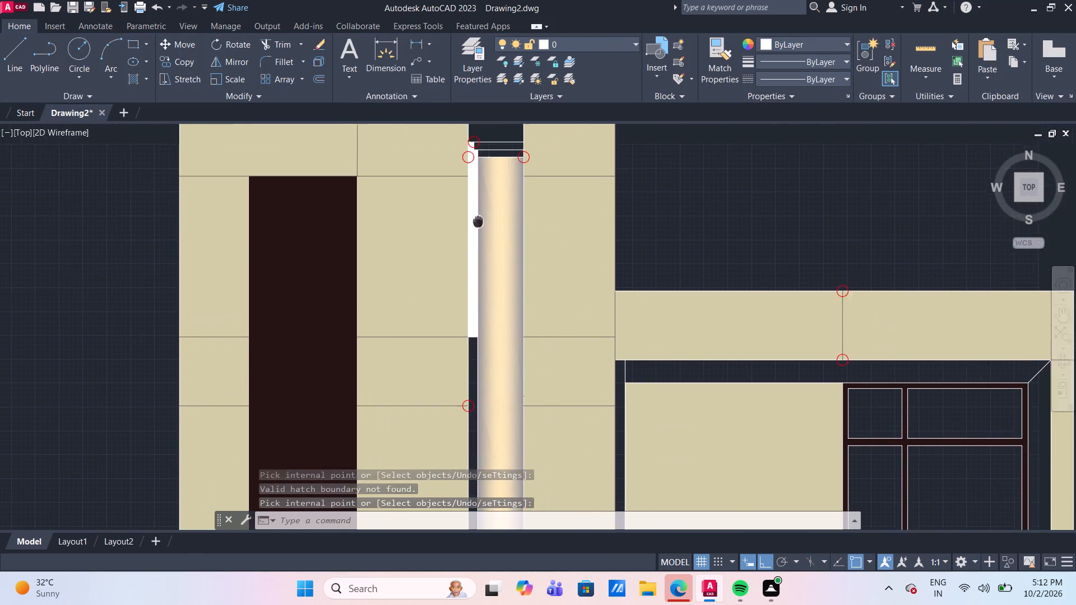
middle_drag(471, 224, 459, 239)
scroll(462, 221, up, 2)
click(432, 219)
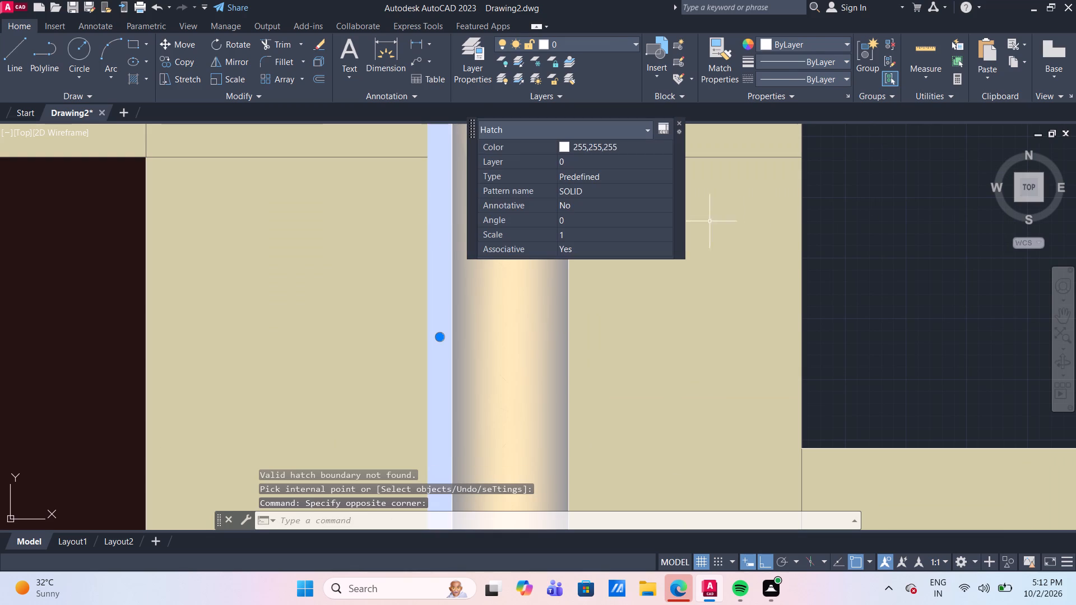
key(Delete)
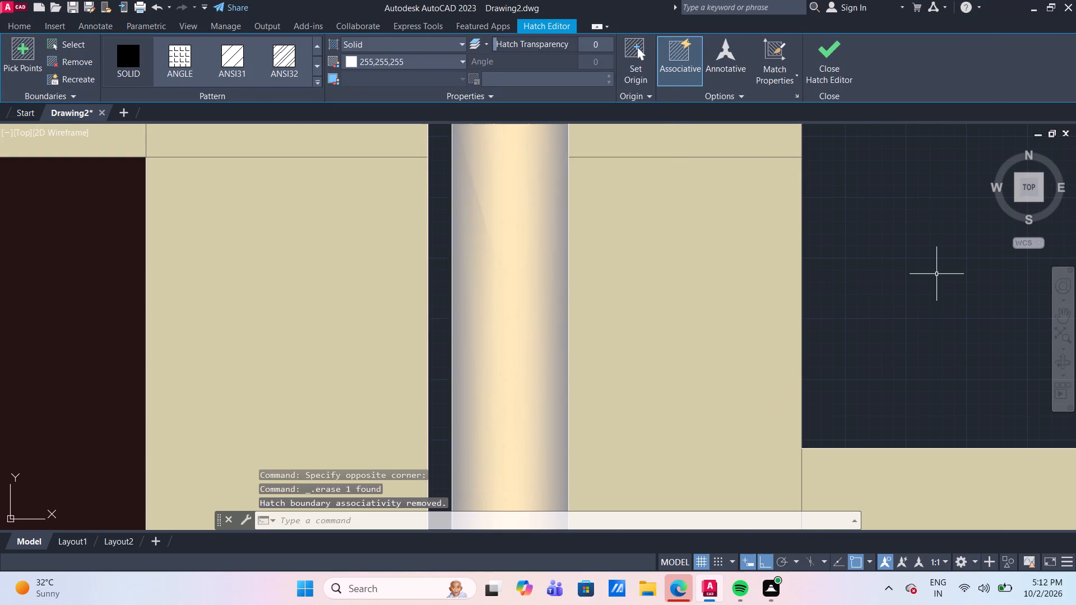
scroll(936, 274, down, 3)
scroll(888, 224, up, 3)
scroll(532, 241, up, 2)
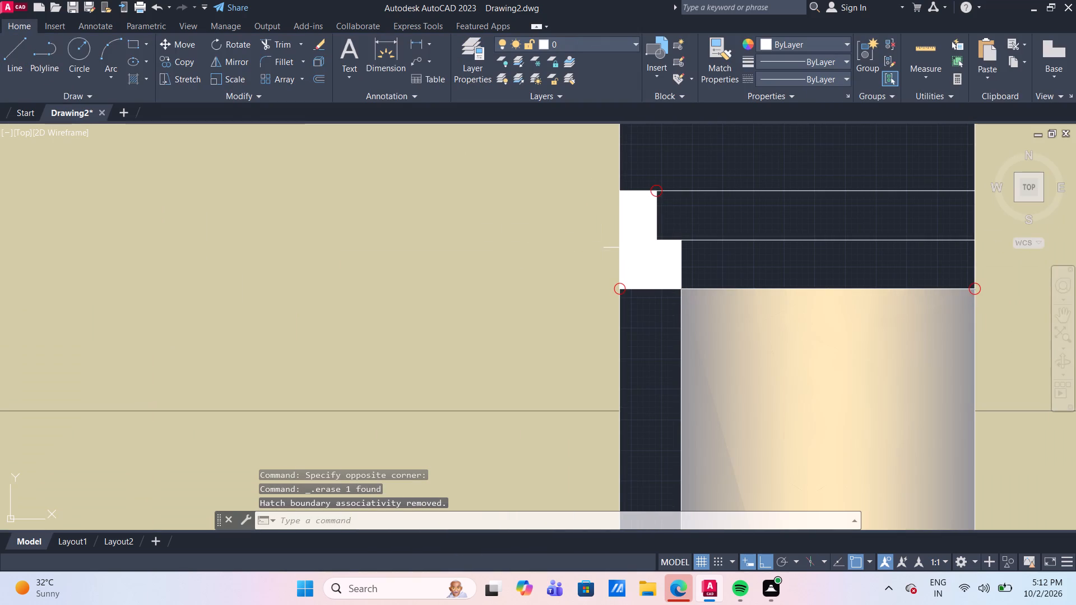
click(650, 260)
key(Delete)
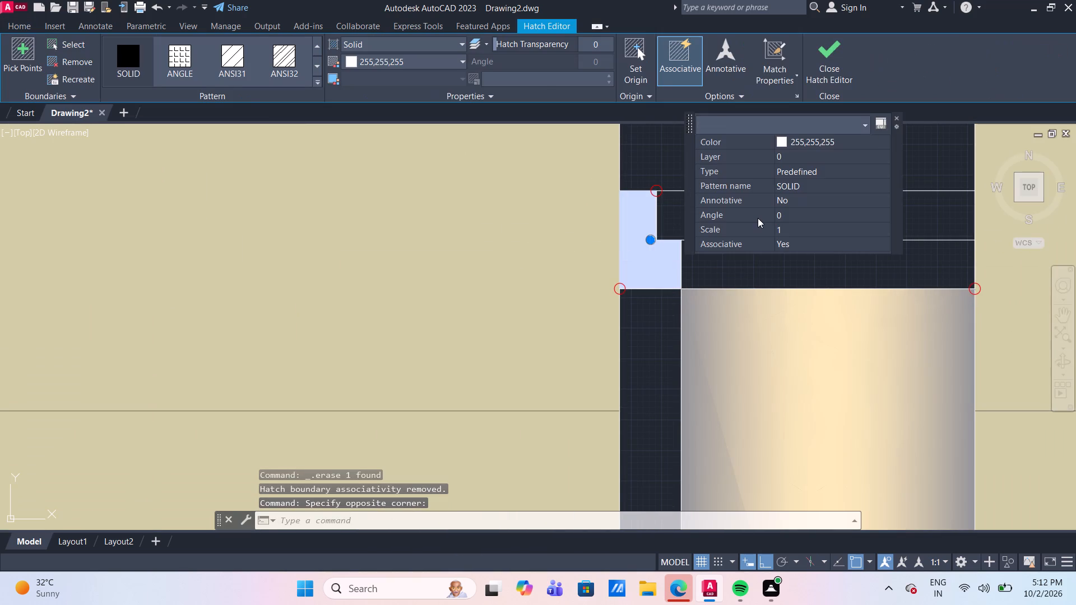
Fill the stepped area beside the column's top with a GR_CYLIN gradient of 254,204,102 and 255,255,255, and try filling the strip below it.
click(136, 80)
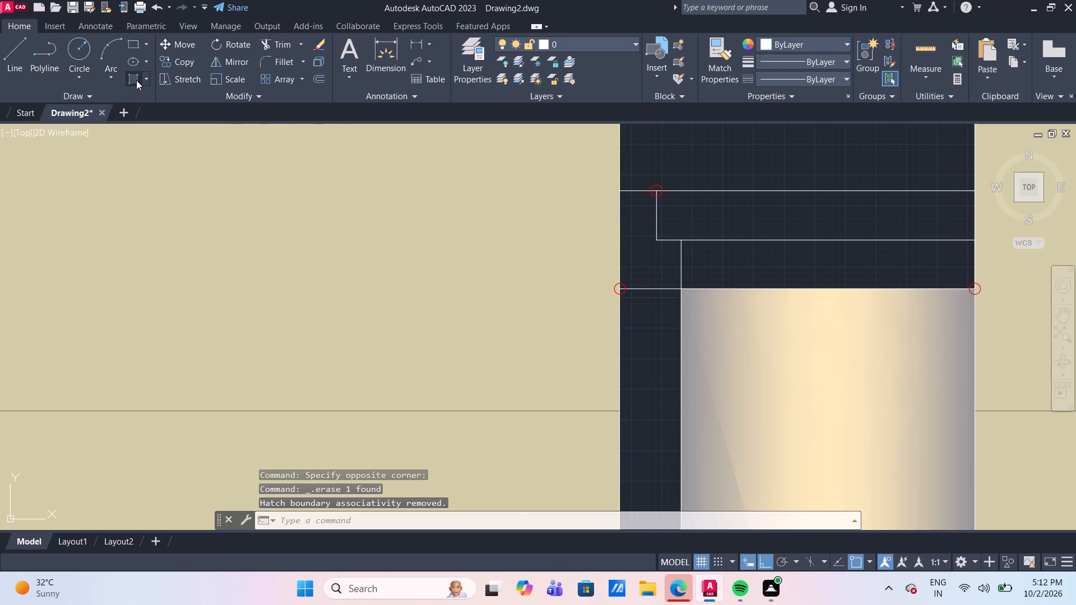
key(Escape)
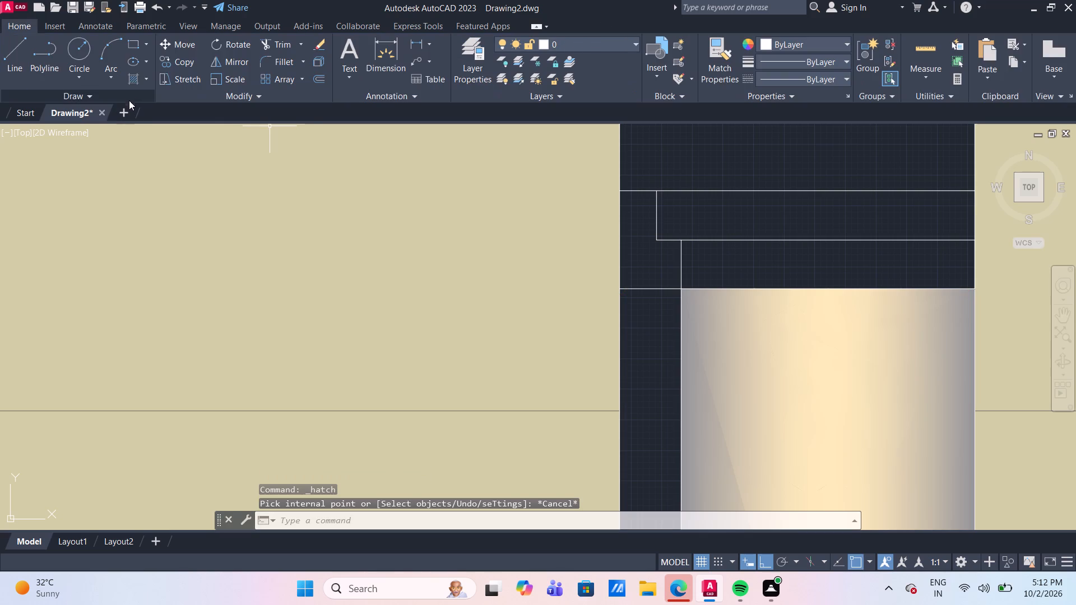
click(148, 76)
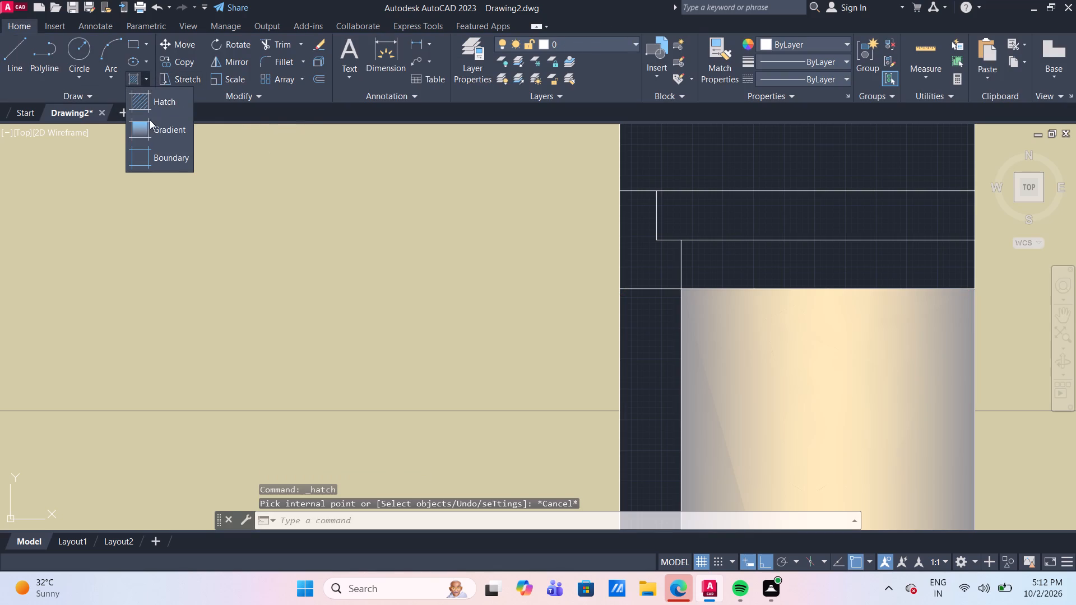
click(154, 124)
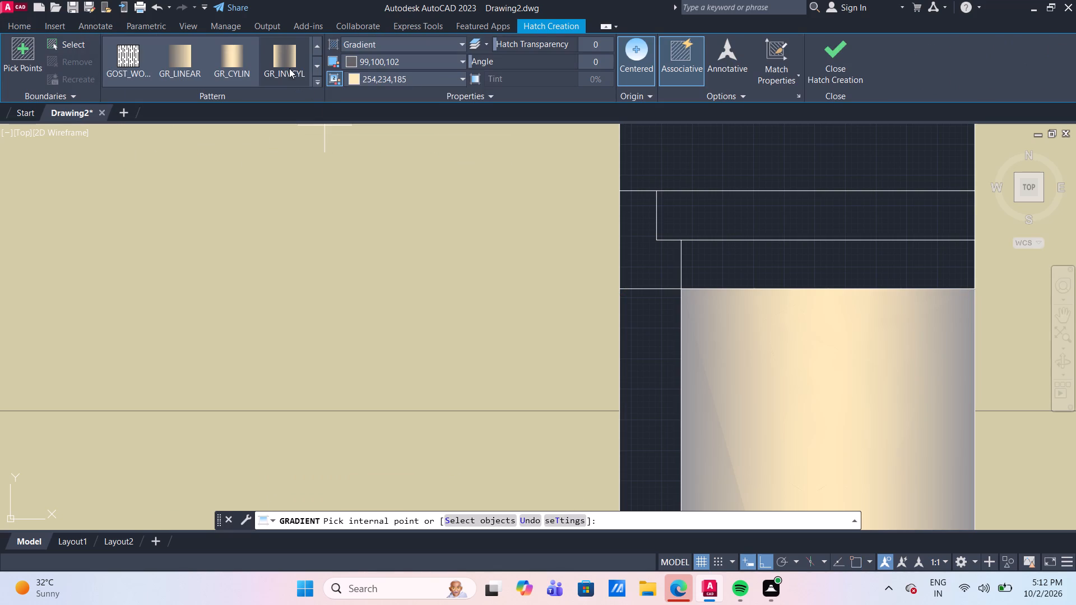
click(381, 75)
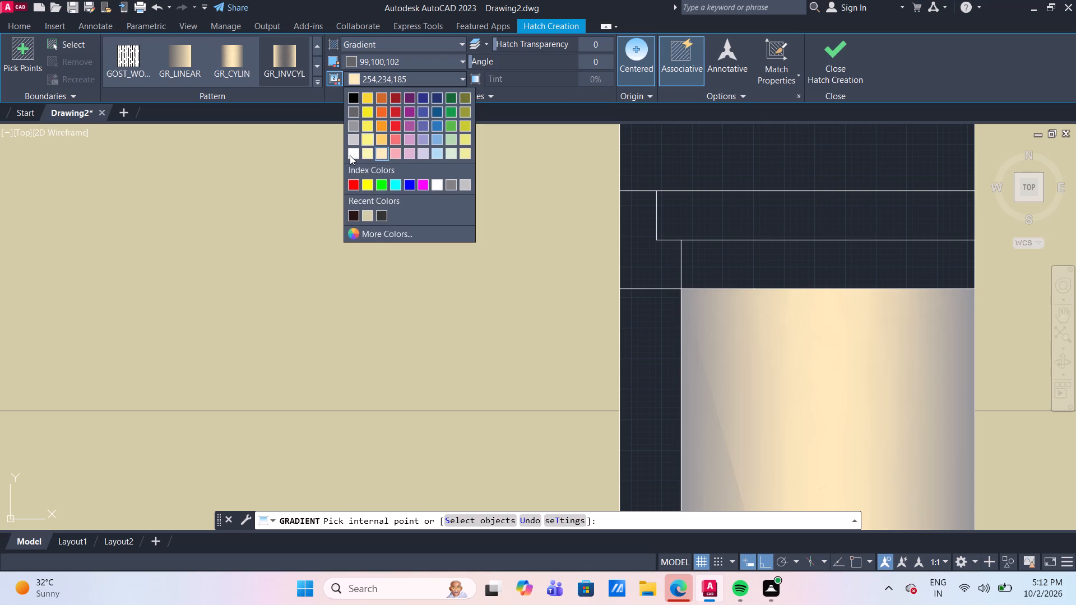
click(350, 156)
click(391, 56)
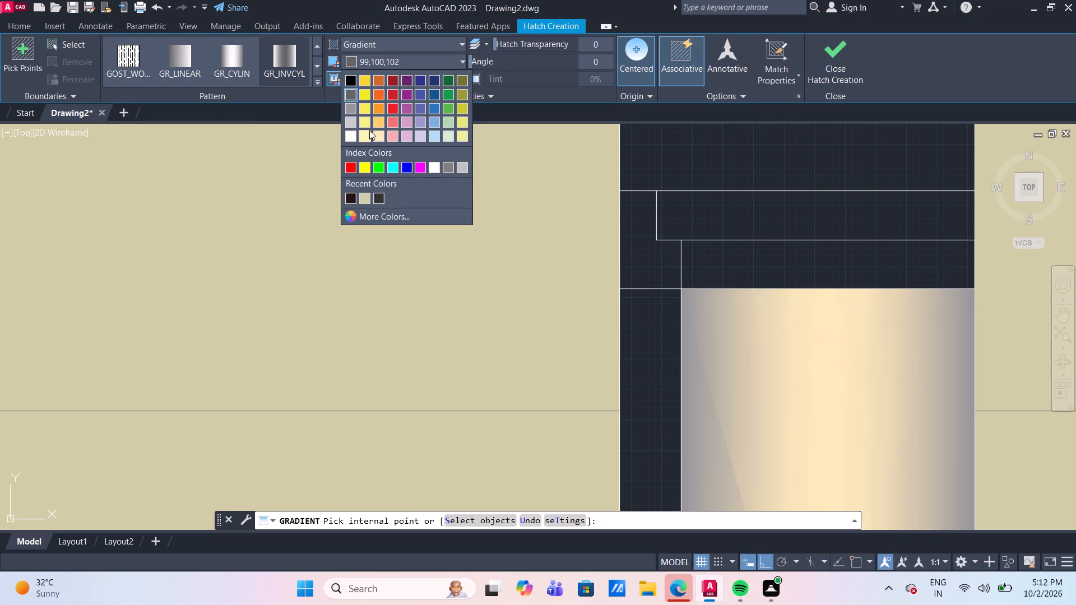
click(385, 122)
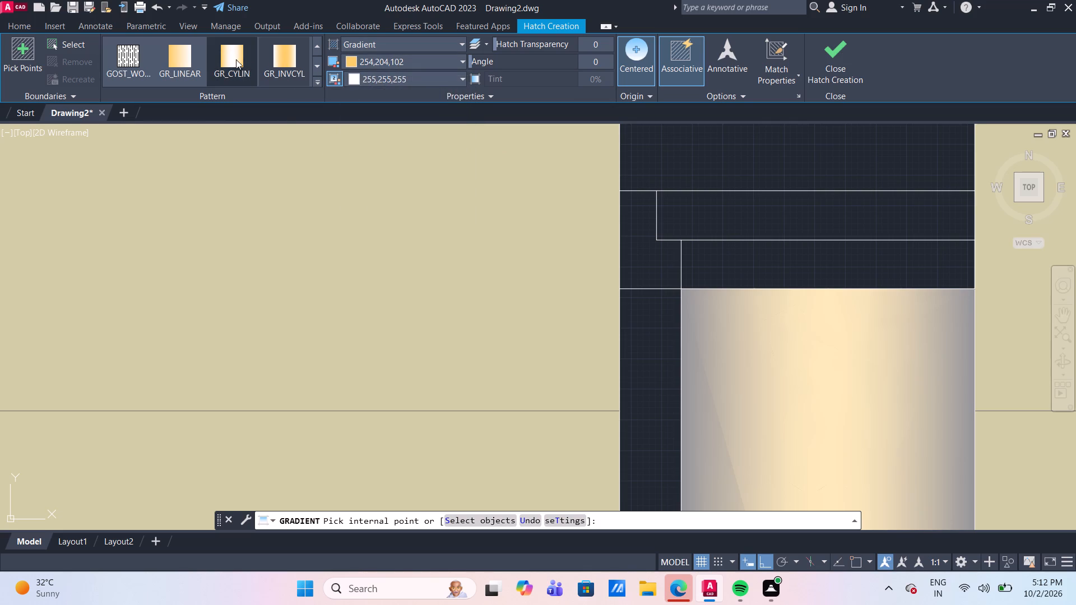
click(236, 59)
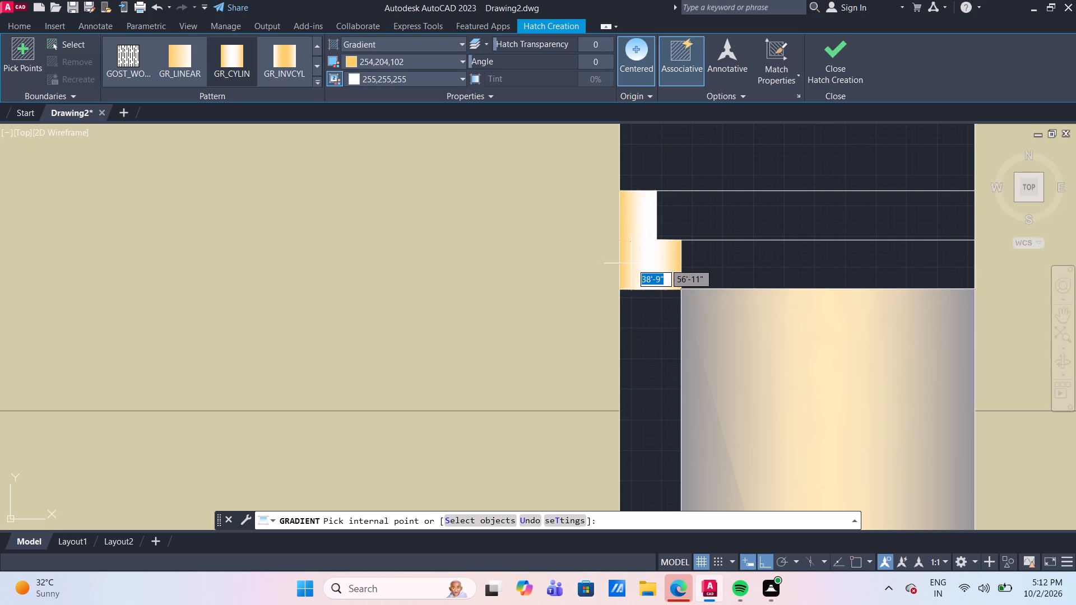
click(638, 266)
click(652, 341)
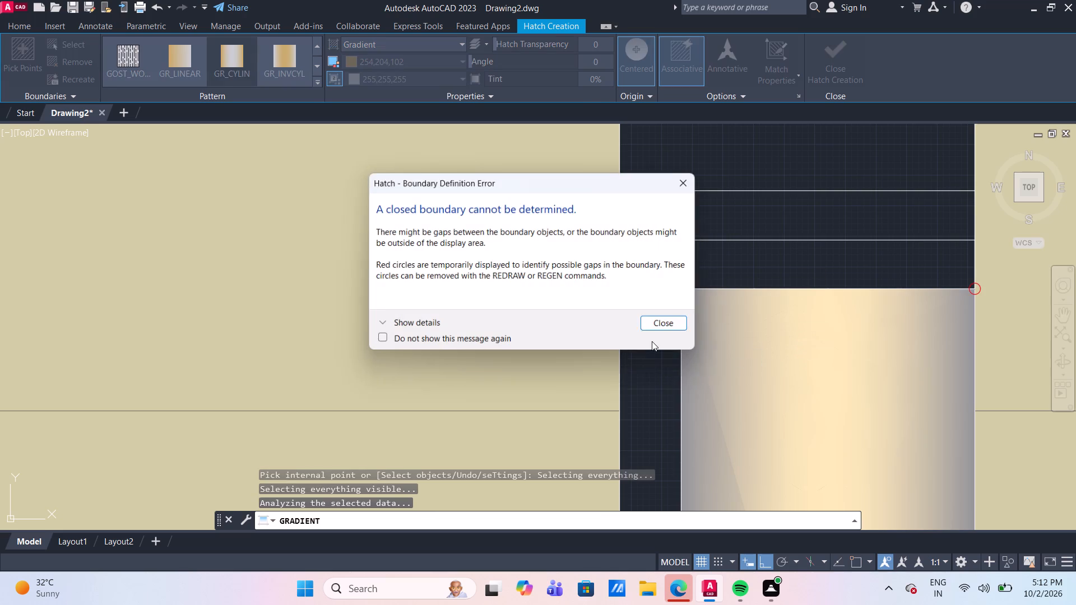
click(656, 324)
scroll(656, 327, down, 3)
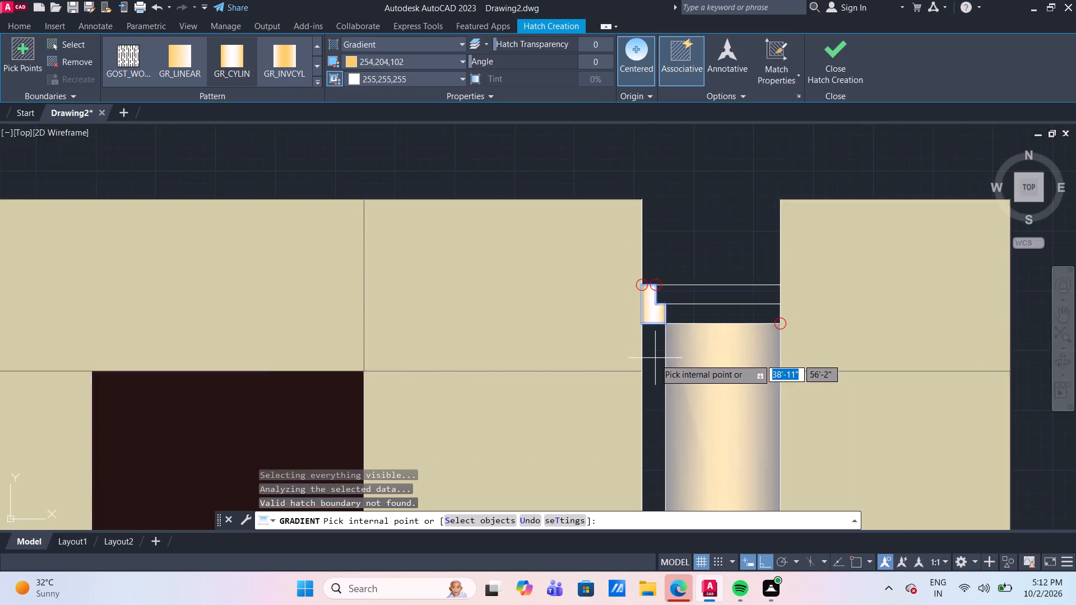
scroll(656, 359, down, 1)
middle_drag(652, 381, 444, 244)
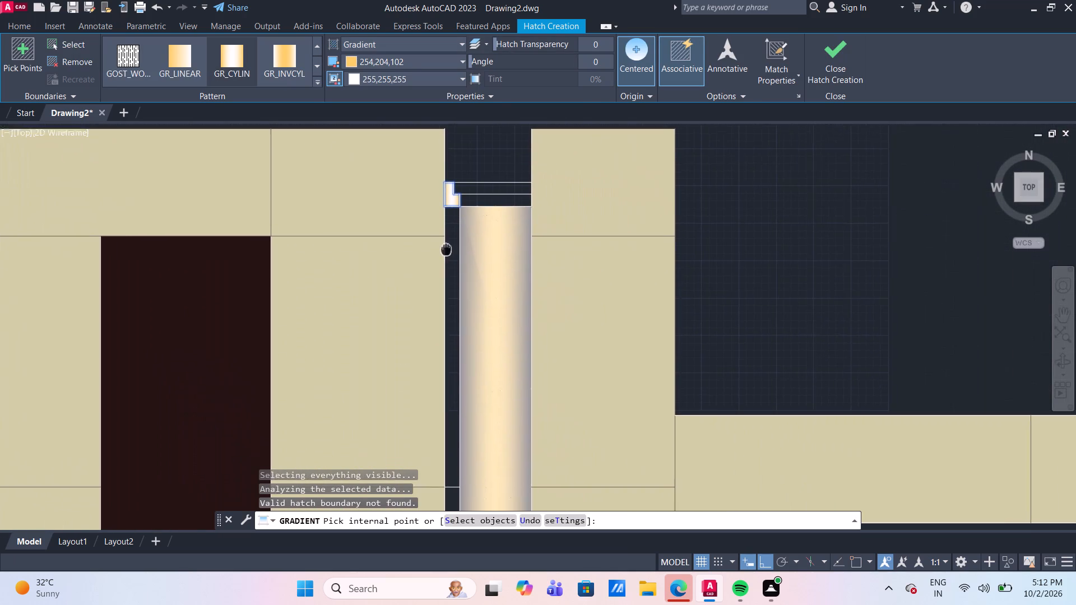
middle_drag(444, 244, 430, 230)
scroll(421, 206, up, 1)
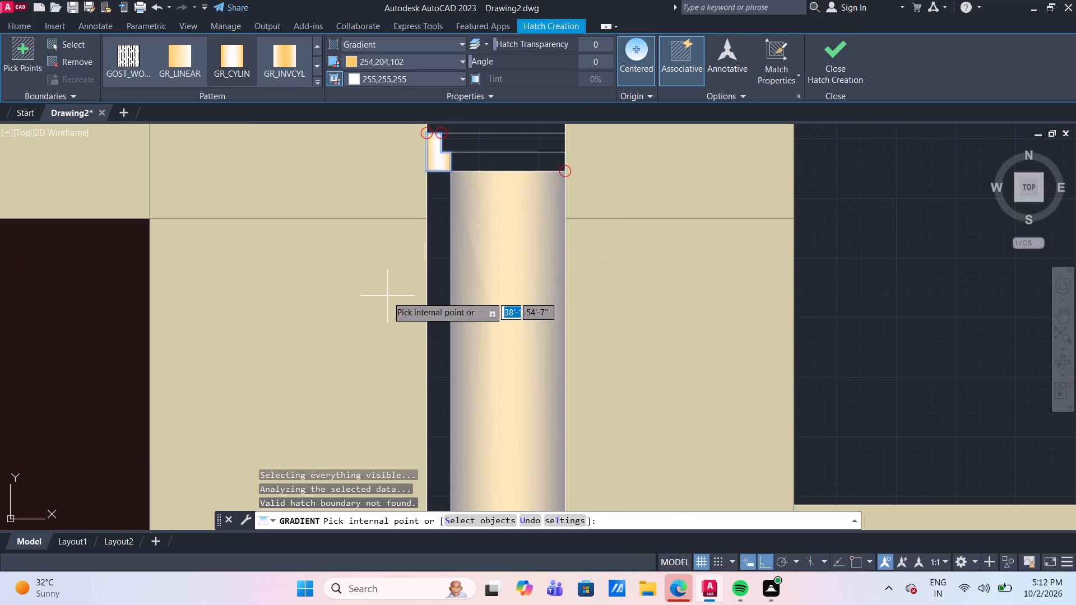
key(Escape)
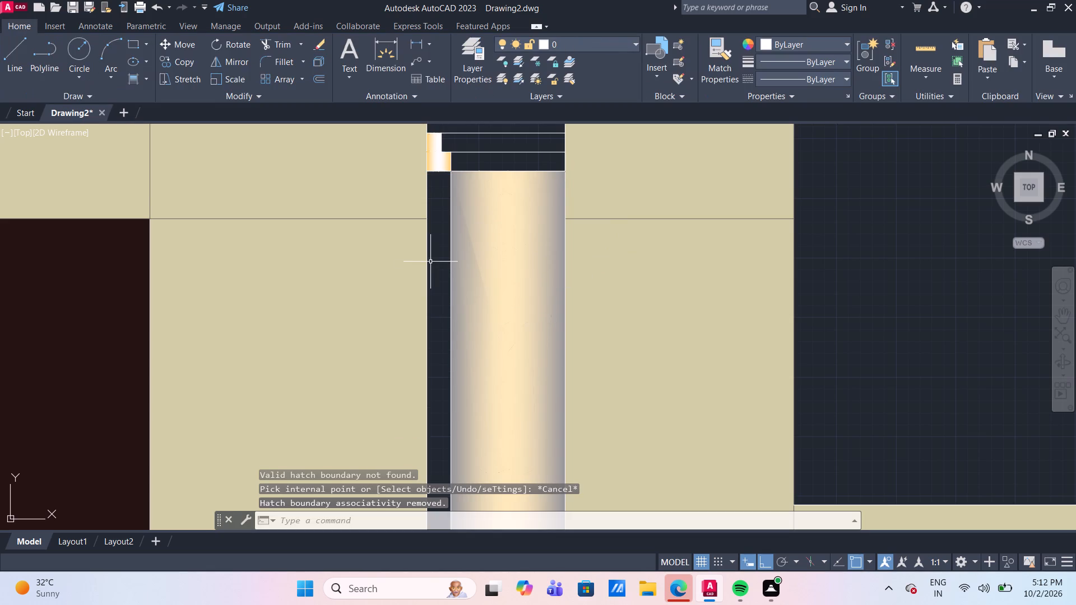
Draw a rectangle about 5" by 37'-4" over the narrow strip beside the column, from the stepped area down to the column's base.
key(l)
key(Return)
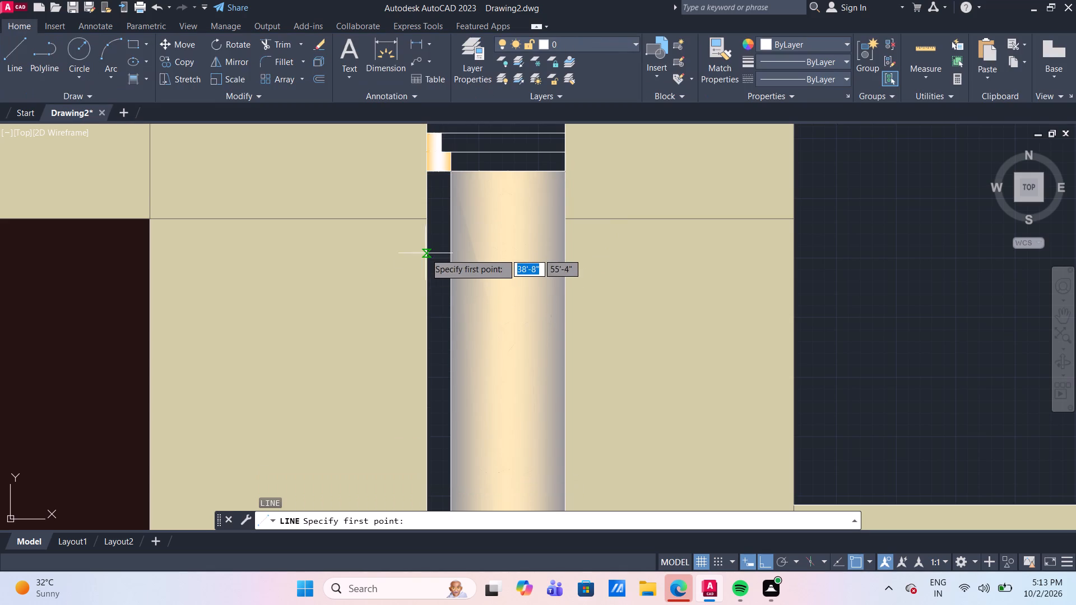
scroll(425, 254, down, 2)
scroll(406, 435, up, 3)
scroll(475, 287, down, 3)
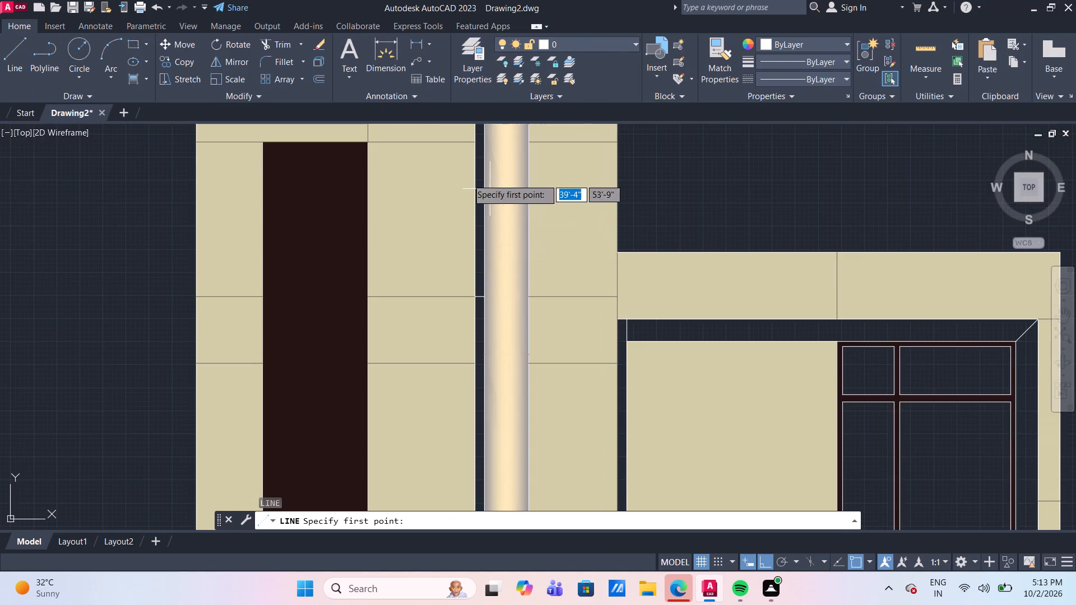
scroll(461, 166, up, 2)
middle_drag(500, 165, 458, 333)
scroll(477, 229, up, 2)
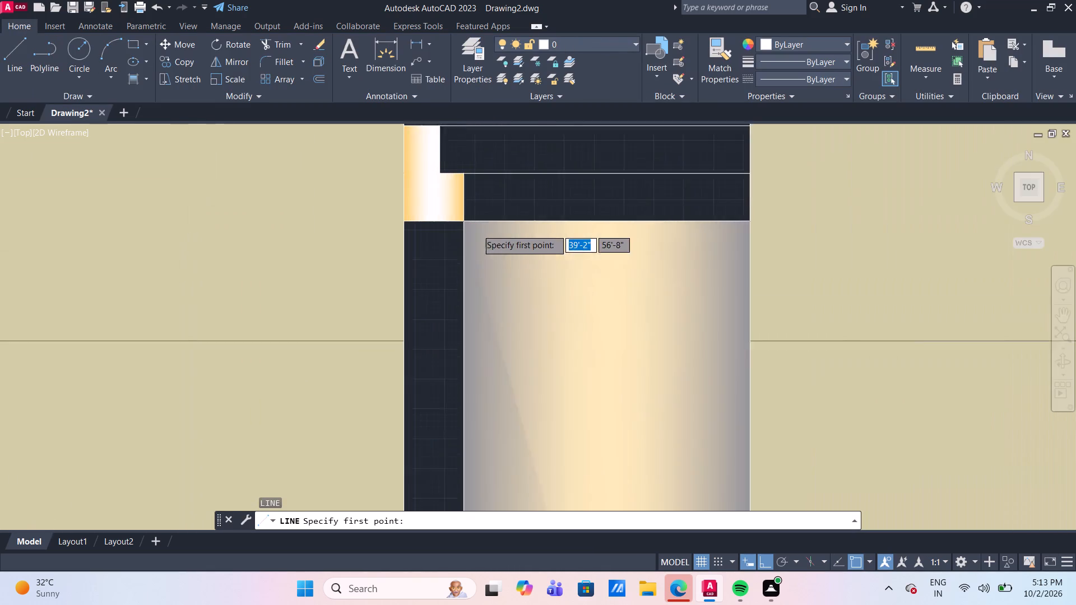
scroll(477, 229, up, 1)
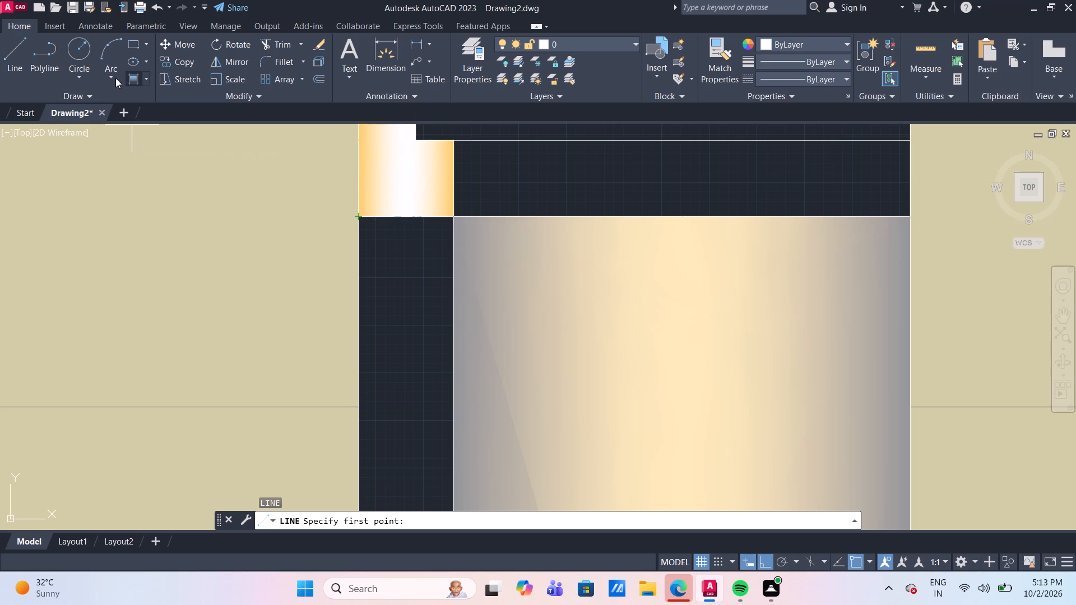
click(132, 41)
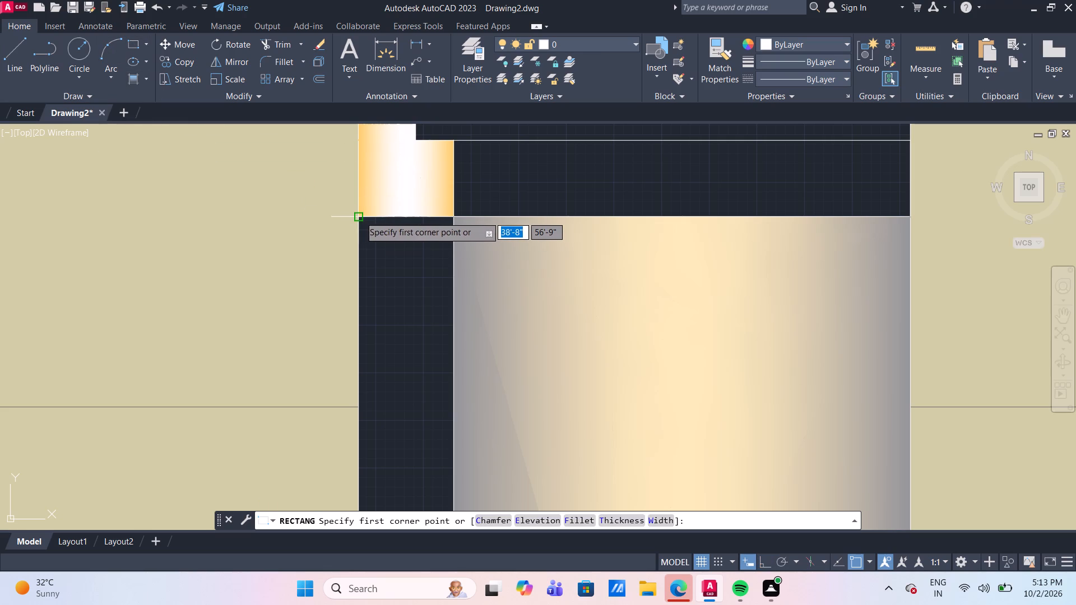
click(359, 216)
scroll(457, 271, down, 5)
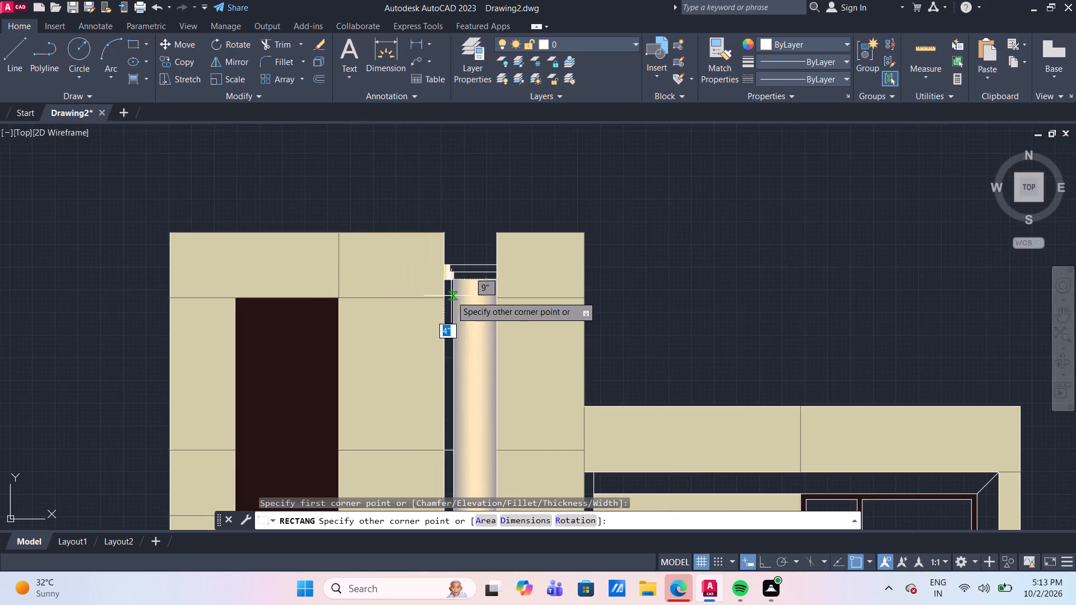
scroll(451, 297, down, 2)
middle_drag(467, 411, 463, 180)
scroll(471, 350, up, 1)
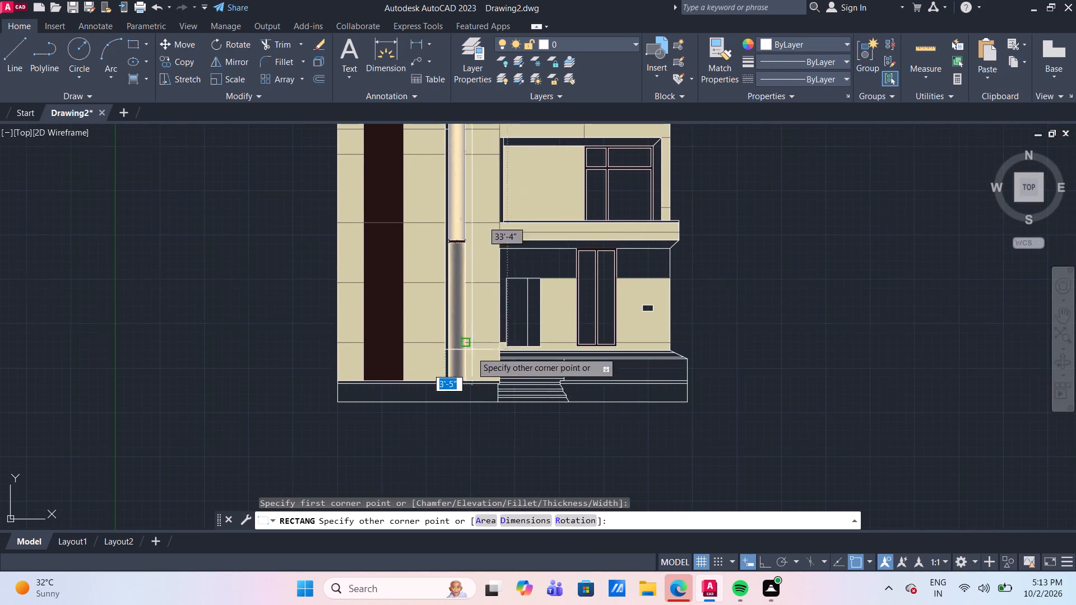
scroll(471, 353, up, 1)
scroll(428, 417, up, 5)
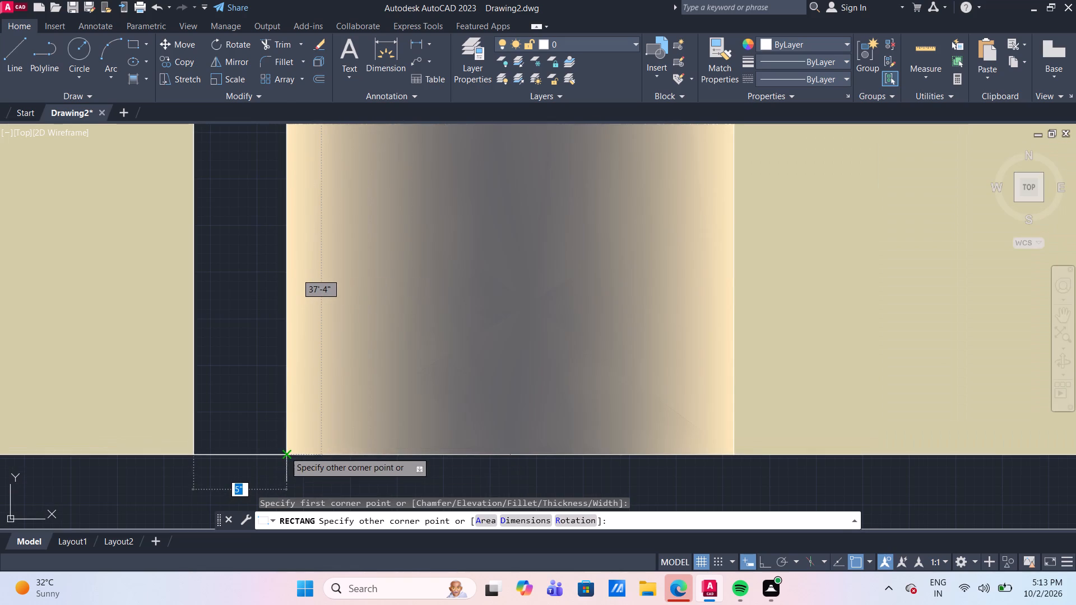
click(285, 452)
Erase the short horizontal line crossing the narrow strip beside the column.
scroll(211, 378, down, 2)
scroll(223, 308, down, 2)
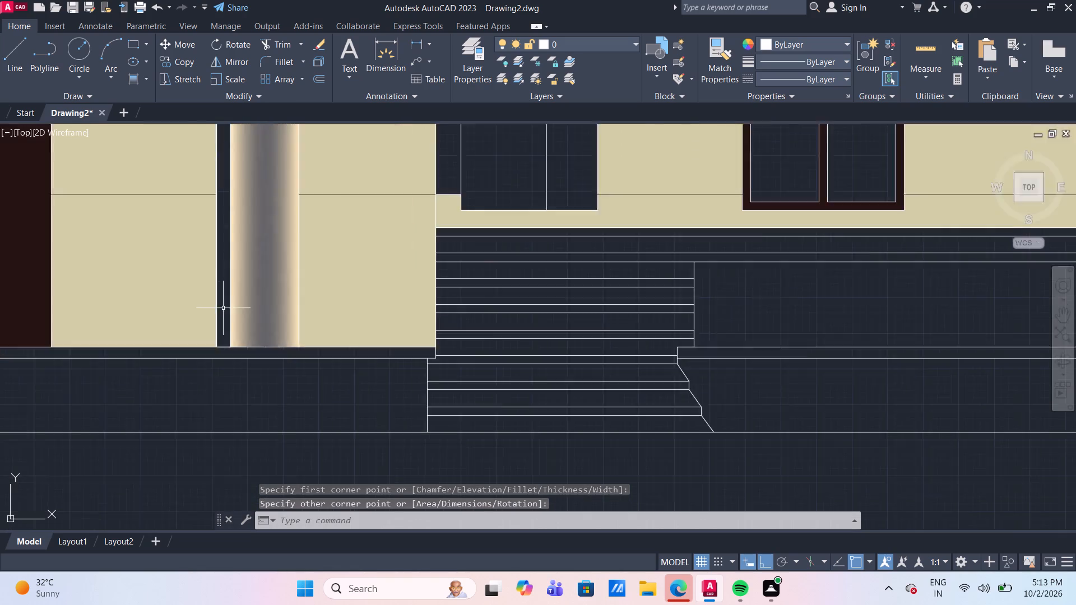
scroll(224, 308, down, 1)
scroll(228, 202, down, 1)
middle_drag(226, 200, 284, 364)
scroll(287, 345, down, 1)
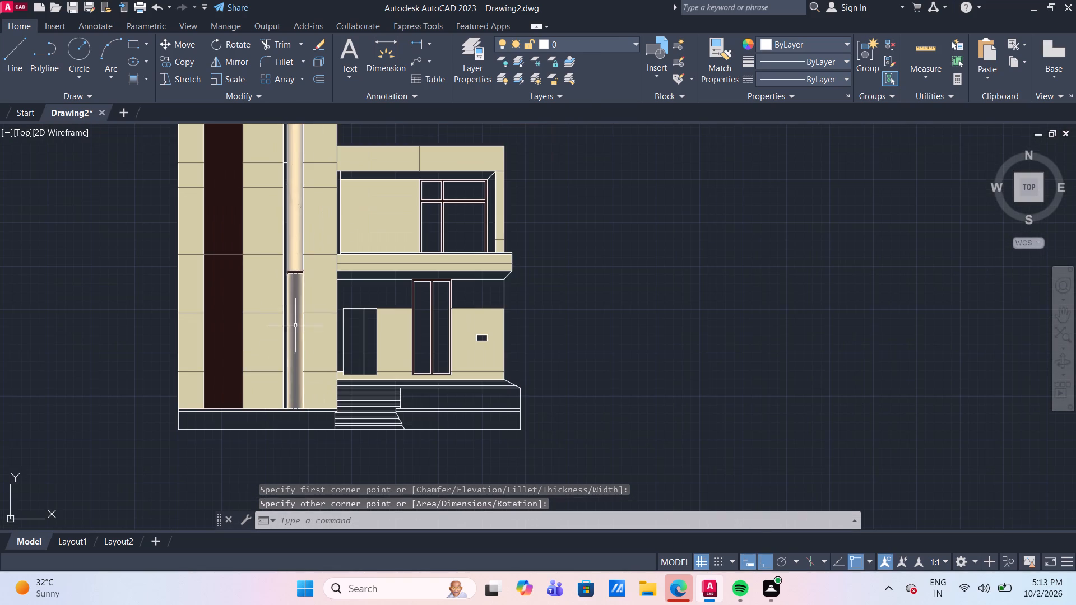
middle_drag(290, 207, 298, 345)
scroll(302, 331, up, 1)
scroll(293, 270, up, 1)
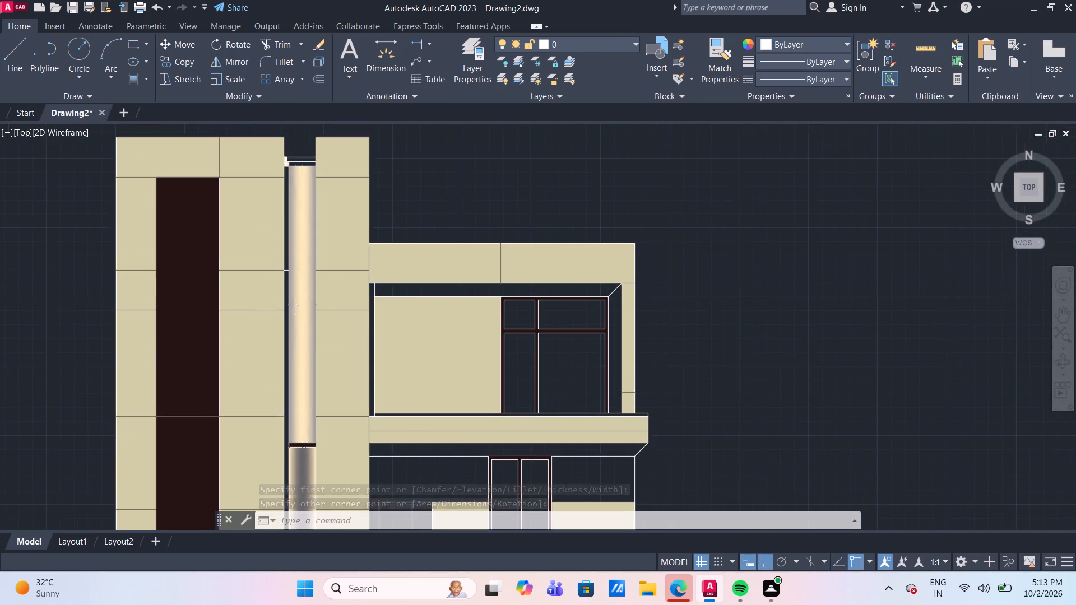
scroll(293, 270, up, 4)
click(262, 273)
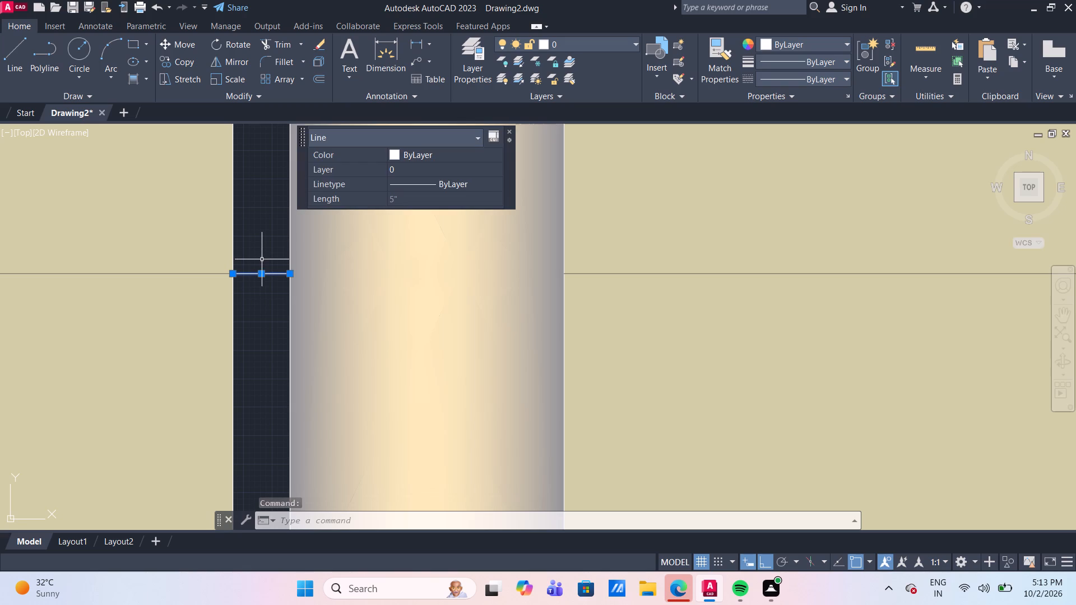
key(Delete)
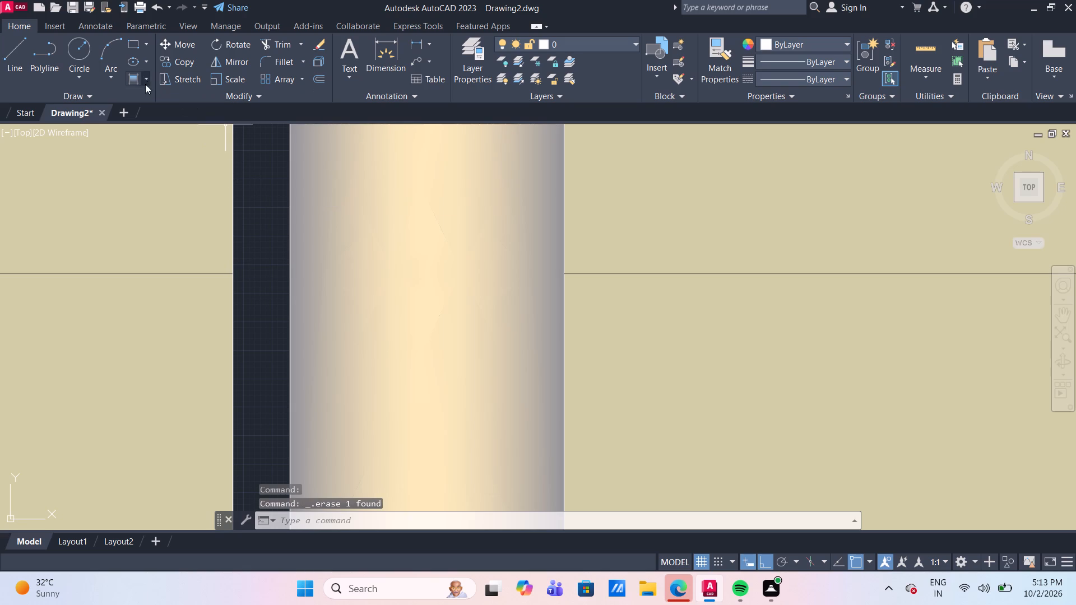
Fill the full-height narrow strip beside the column with the 254,204,102 and 255,255,255 gradient.
click(134, 80)
click(266, 187)
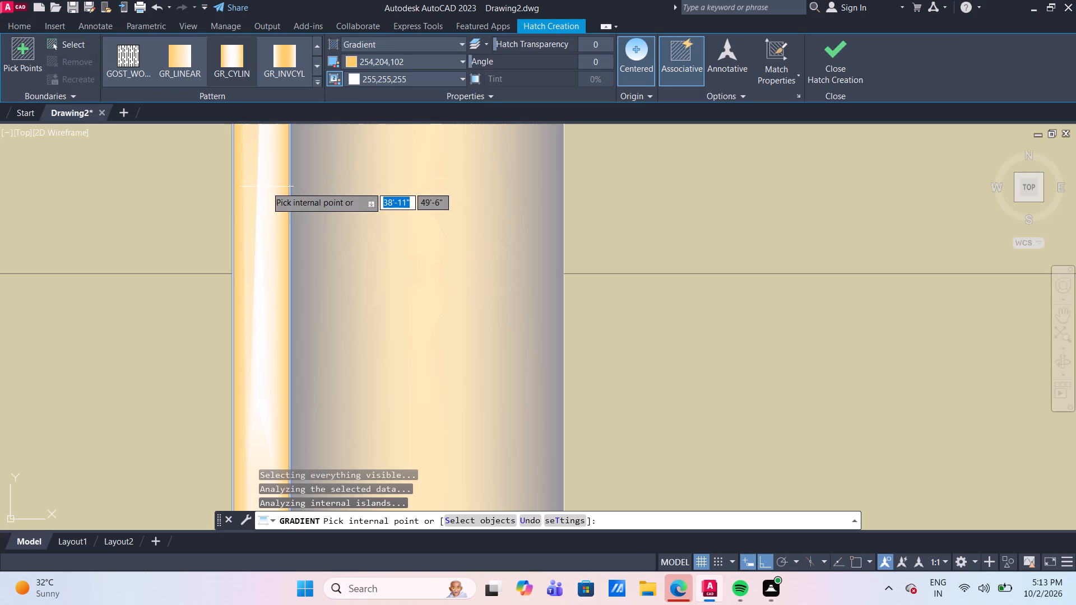
scroll(308, 208, down, 7)
scroll(545, 159, down, 2)
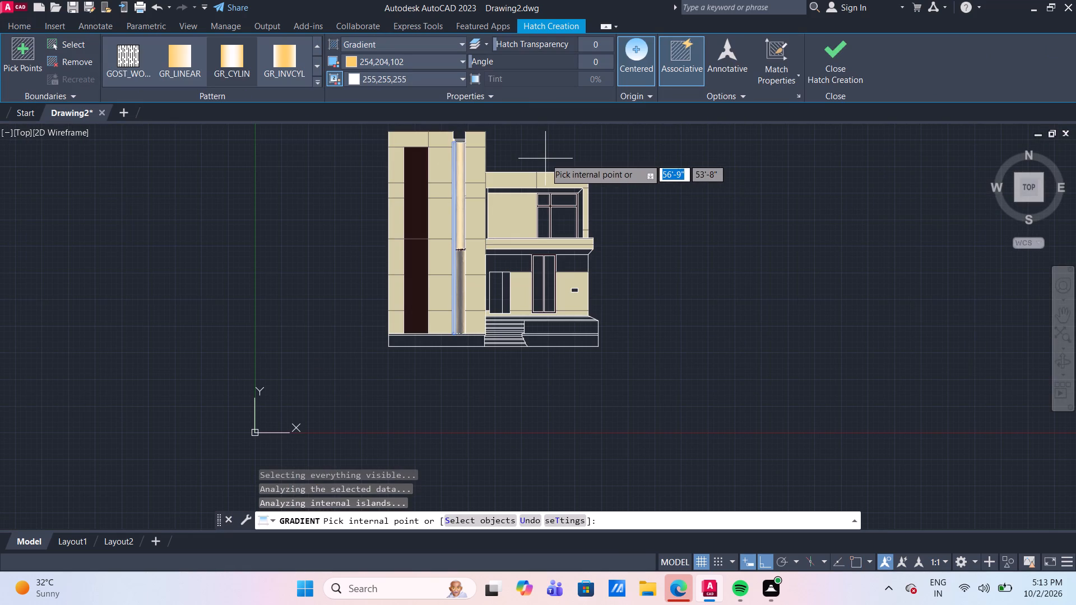
key(Return)
Examine the gradient strip beside the column up close and within the whole elevation.
scroll(428, 261, up, 1)
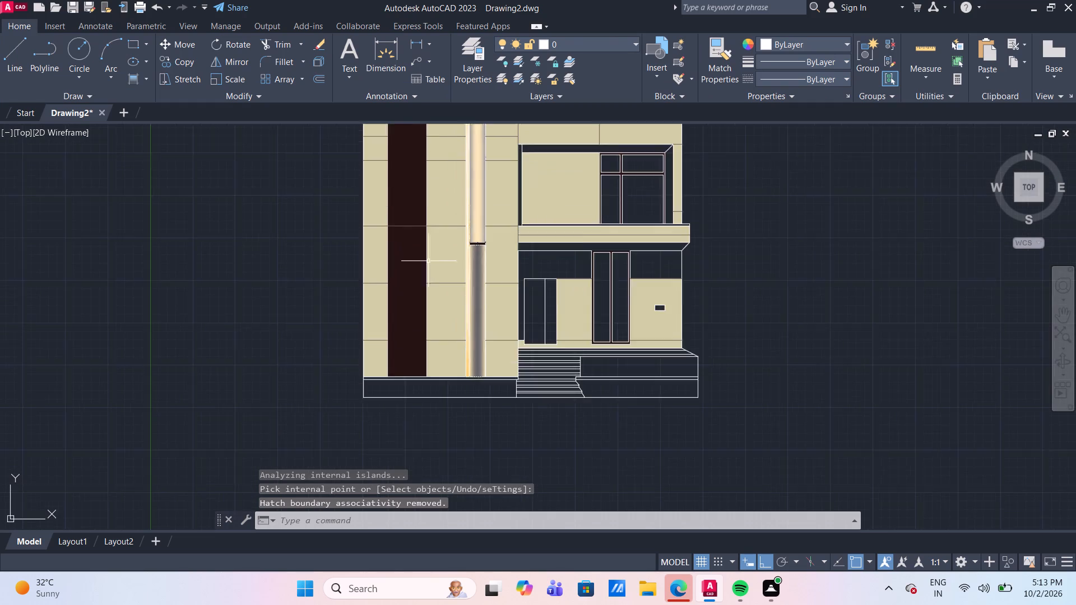
scroll(432, 261, up, 1)
scroll(505, 245, up, 2)
scroll(511, 295, down, 2)
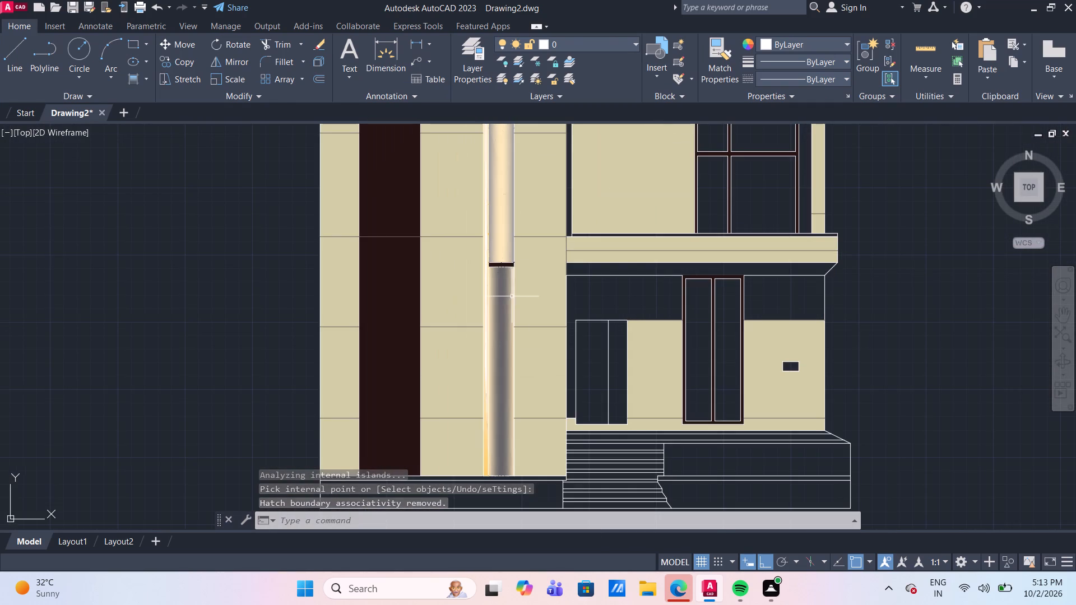
scroll(485, 443, up, 4)
middle_drag(495, 442, 464, 364)
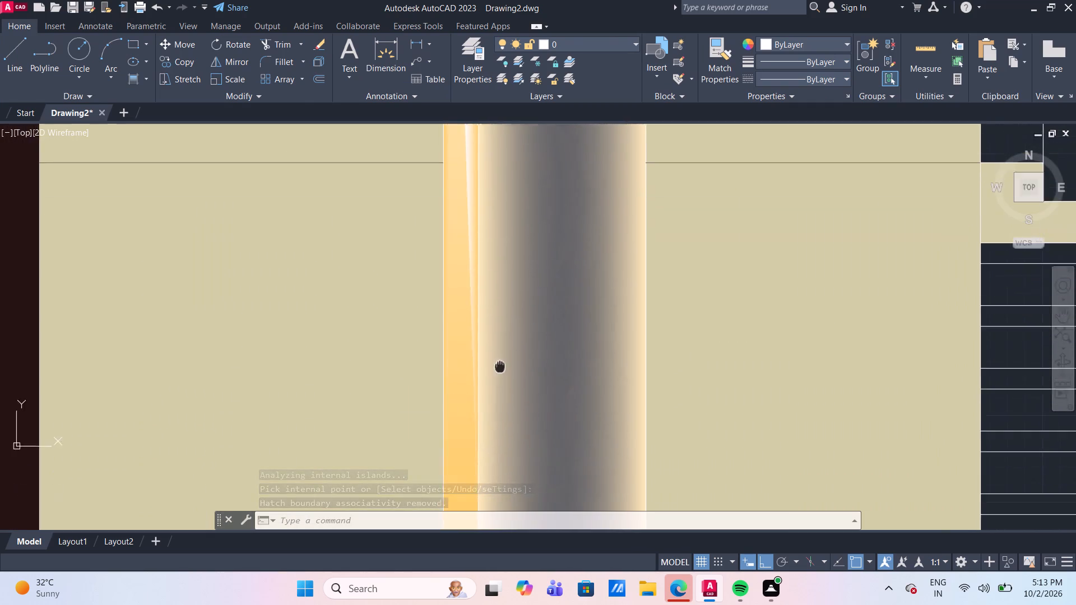
middle_drag(464, 364, 457, 362)
scroll(456, 360, down, 3)
scroll(451, 373, up, 2)
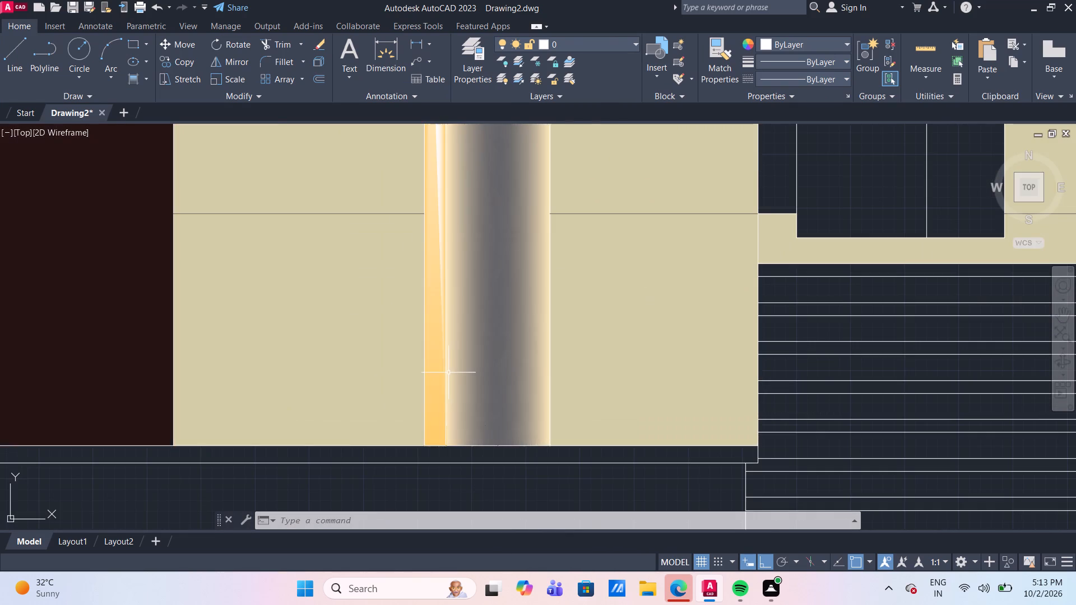
scroll(448, 372, down, 3)
scroll(457, 243, down, 1)
middle_drag(457, 243, 412, 336)
scroll(412, 337, down, 1)
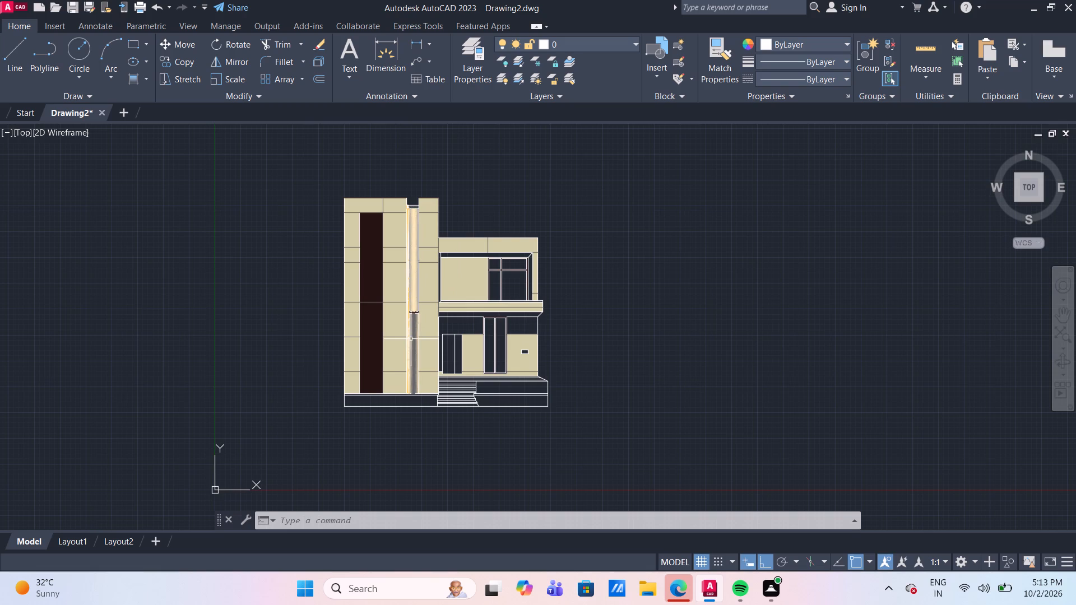
scroll(420, 298, up, 2)
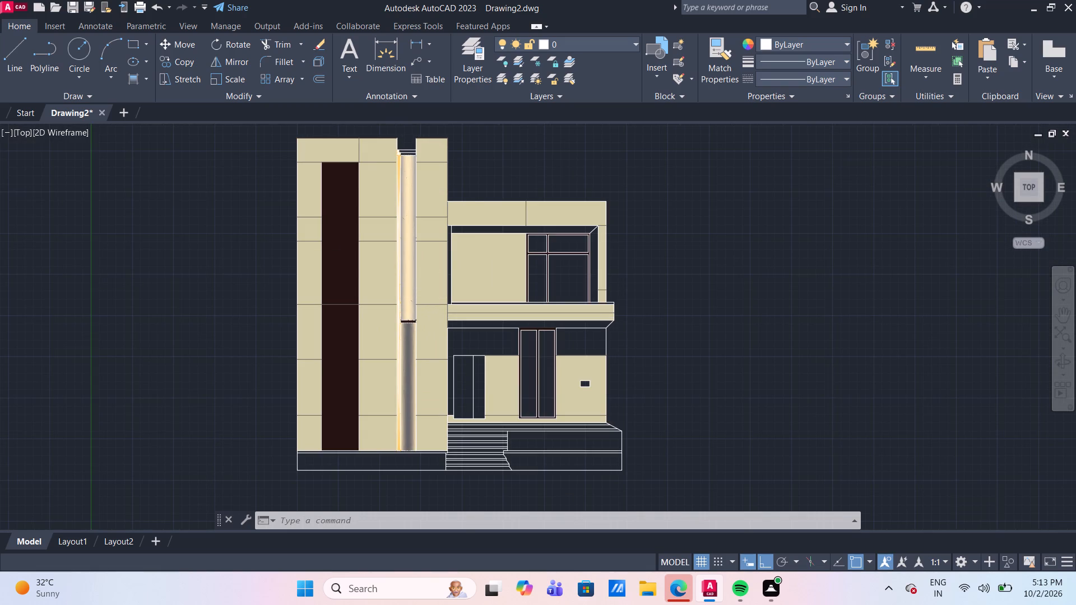
scroll(414, 271, down, 1)
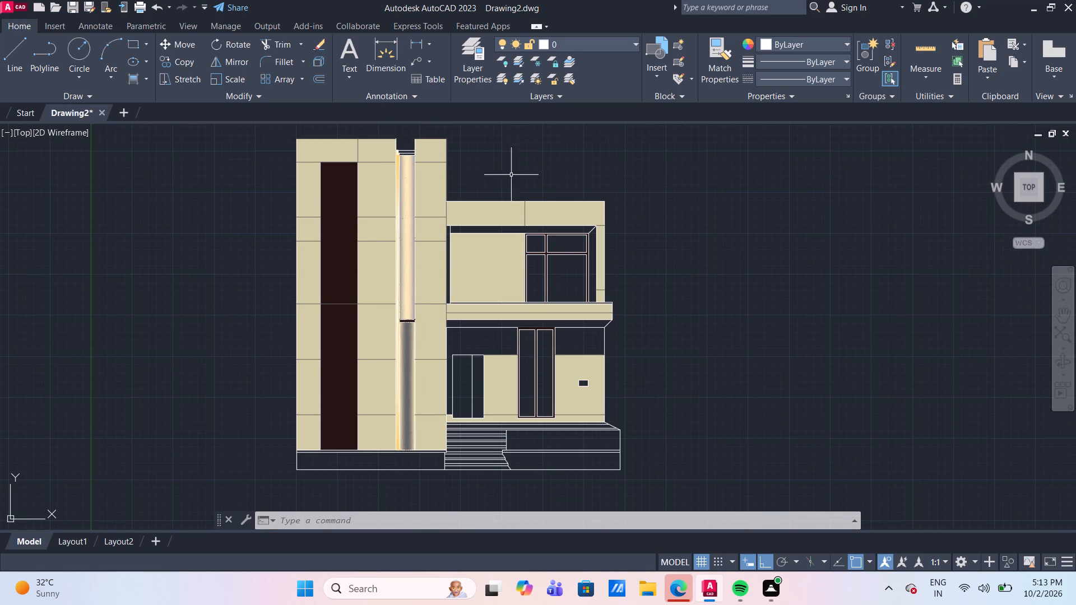
Change Color 1 of the gradient strip beside the tower's column to the lighter true colour 255,236,199.
scroll(435, 169, up, 3)
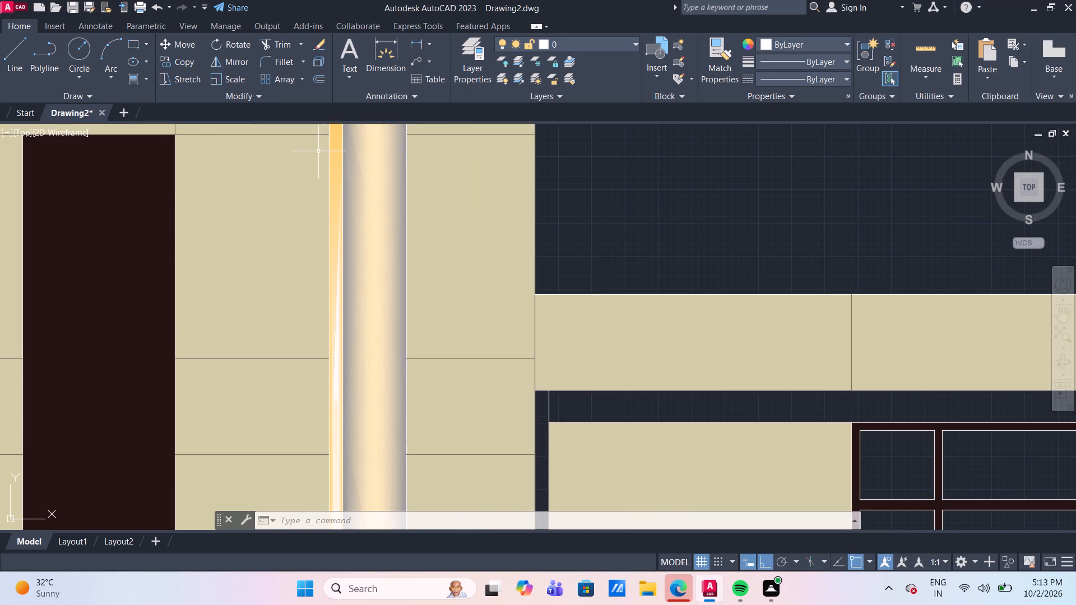
click(337, 149)
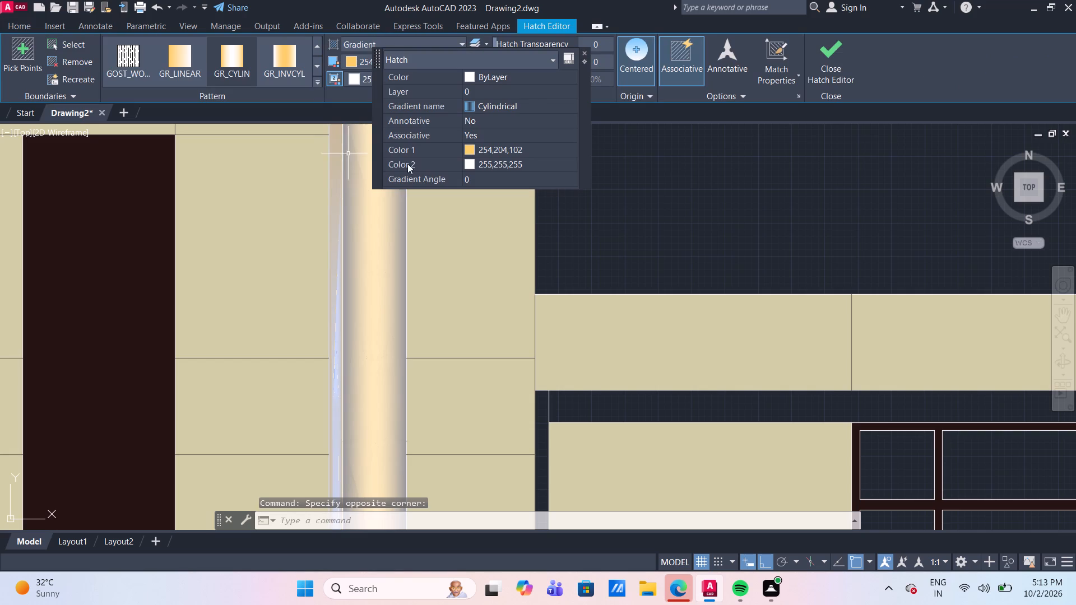
click(505, 150)
click(504, 150)
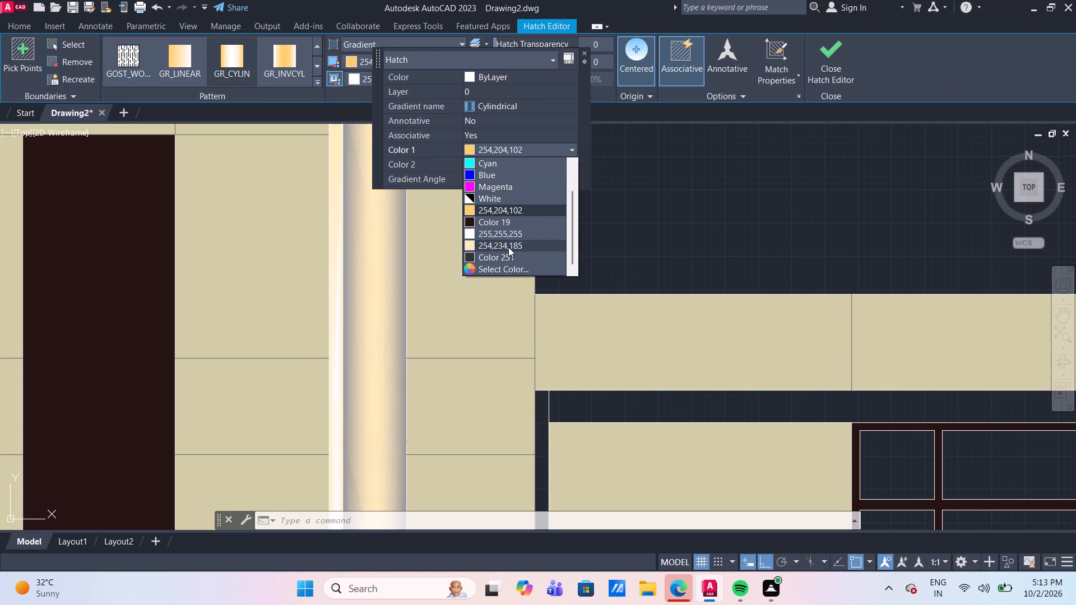
click(512, 270)
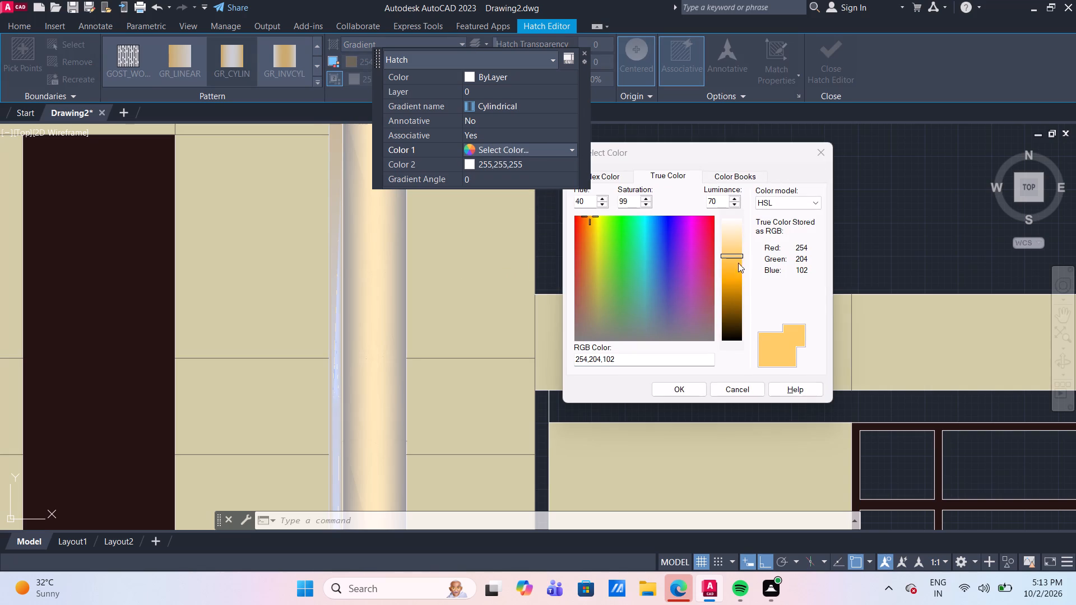
click(733, 232)
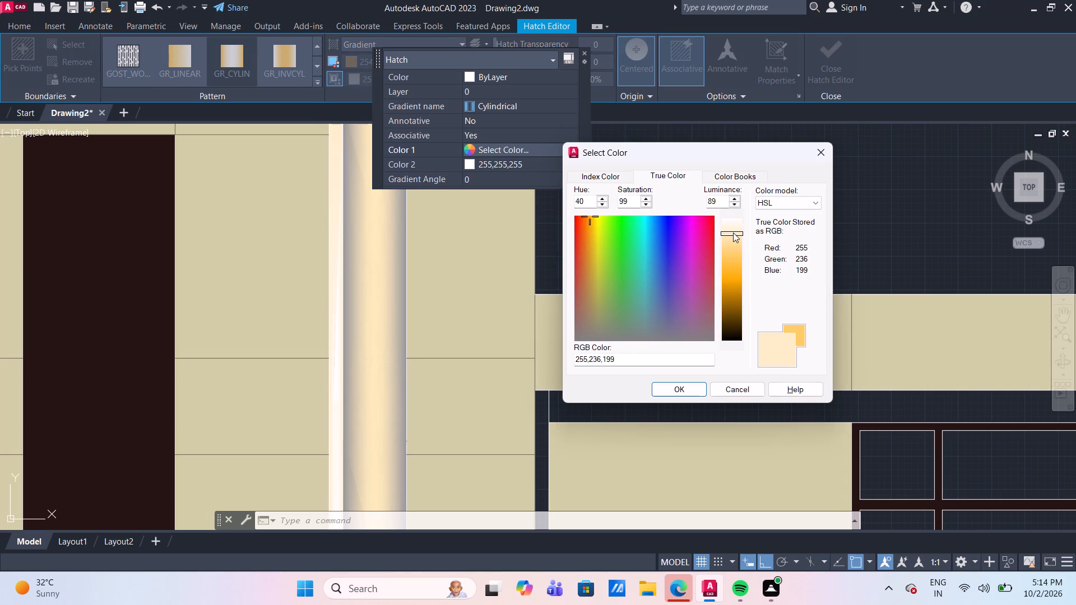
click(680, 387)
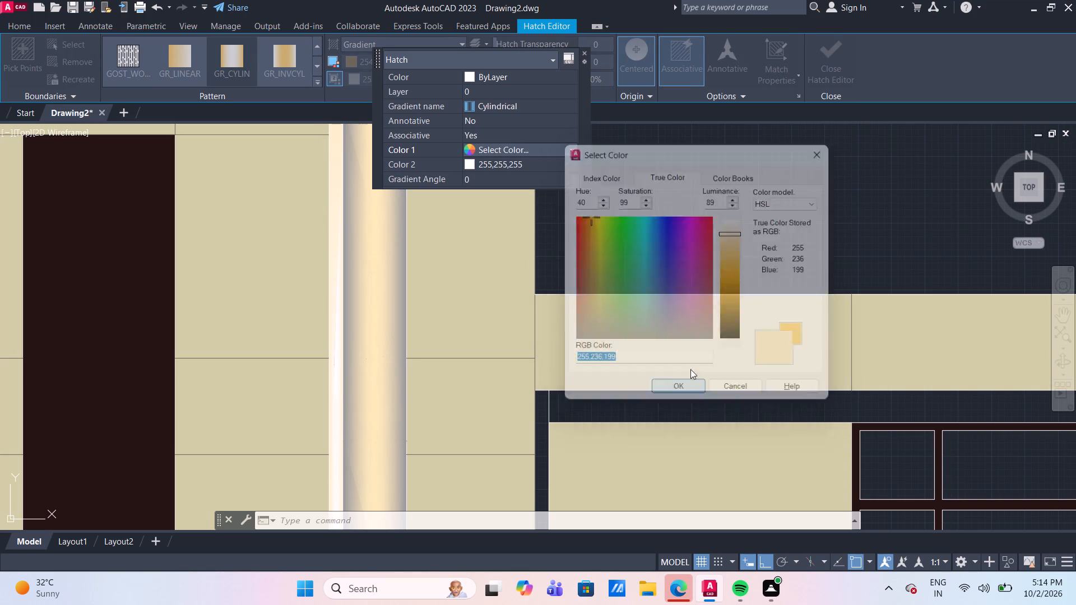
key(Escape)
Examine the recoloured strip and the column's dark joint band up close and within the whole elevation.
scroll(628, 236, down, 2)
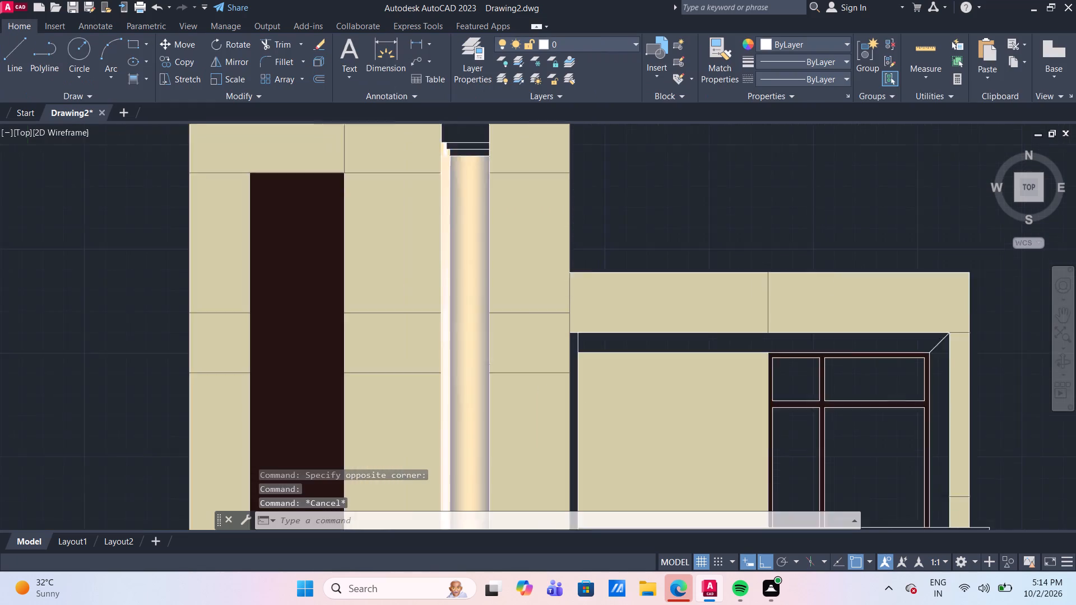
scroll(628, 236, down, 1)
middle_drag(692, 231, 657, 171)
scroll(581, 413, up, 1)
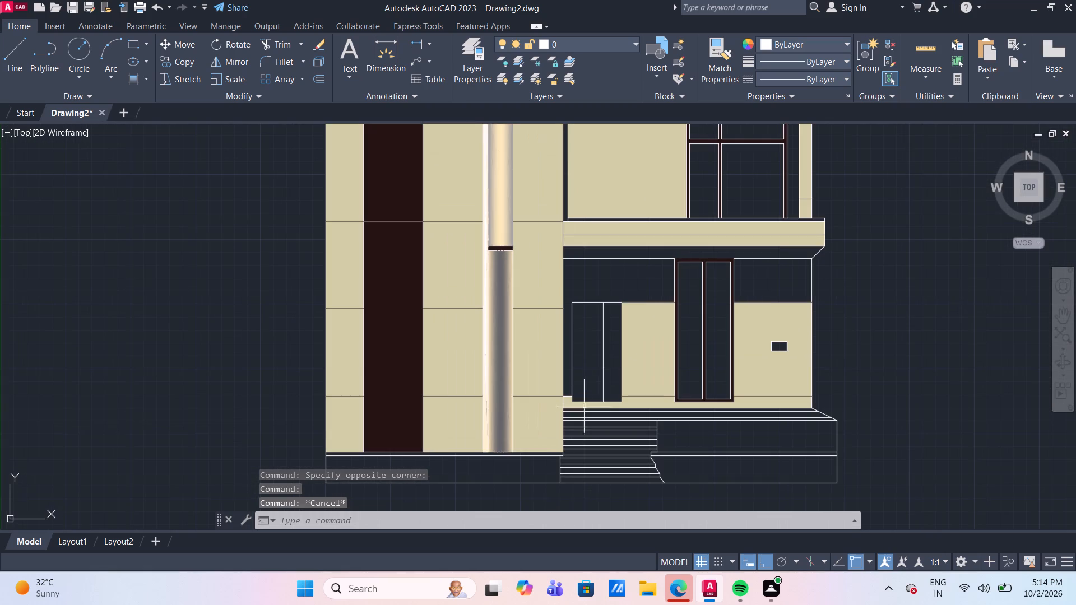
scroll(483, 251, up, 4)
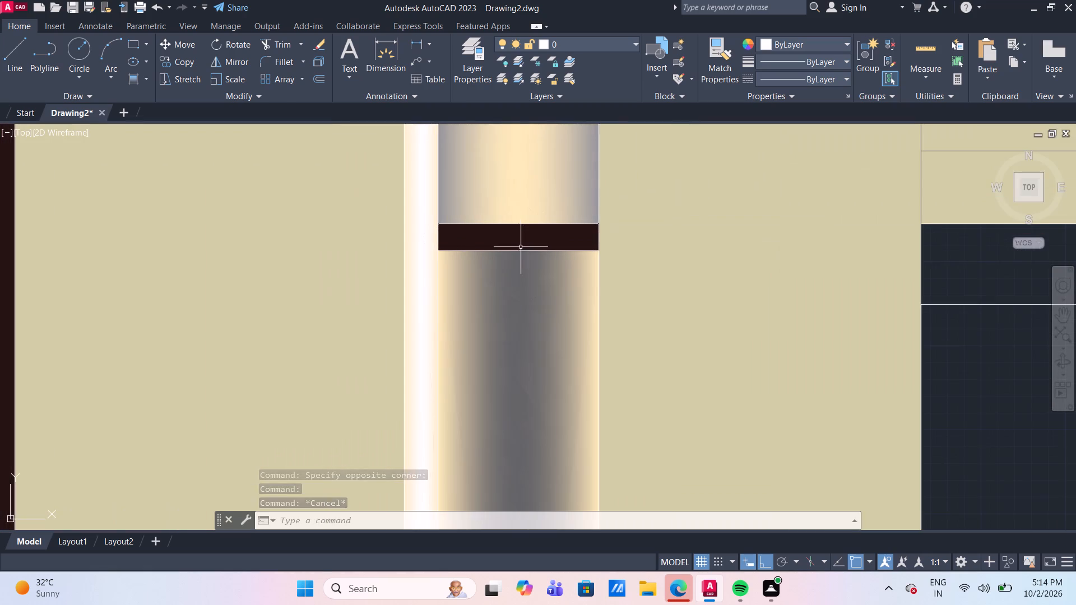
scroll(521, 247, down, 3)
scroll(694, 310, down, 3)
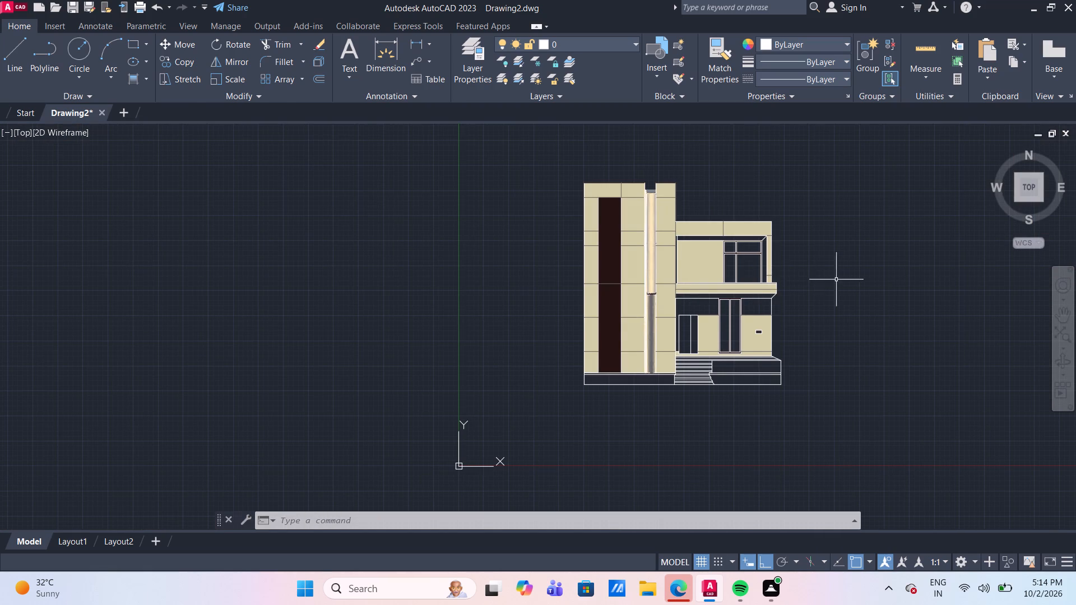
Fill the narrow vertical strip between the tower and the upper-floor recessed wall with the 254,204,102 and 255,255,255 gradient.
middle_drag(851, 280, 655, 283)
scroll(452, 385, up, 1)
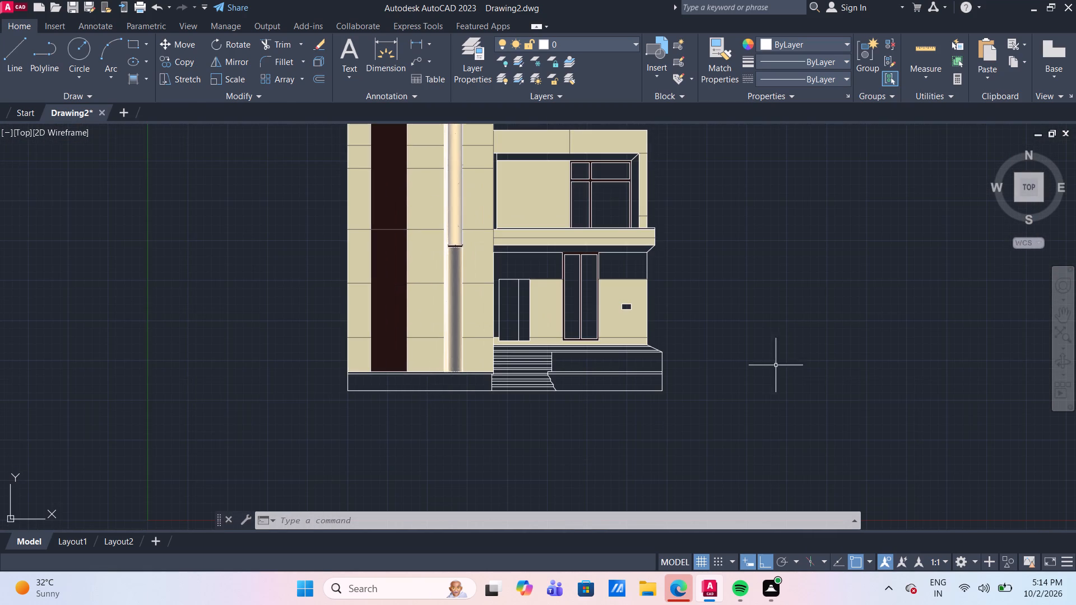
middle_drag(766, 308, 735, 357)
scroll(725, 210, up, 2)
middle_drag(725, 210, 833, 221)
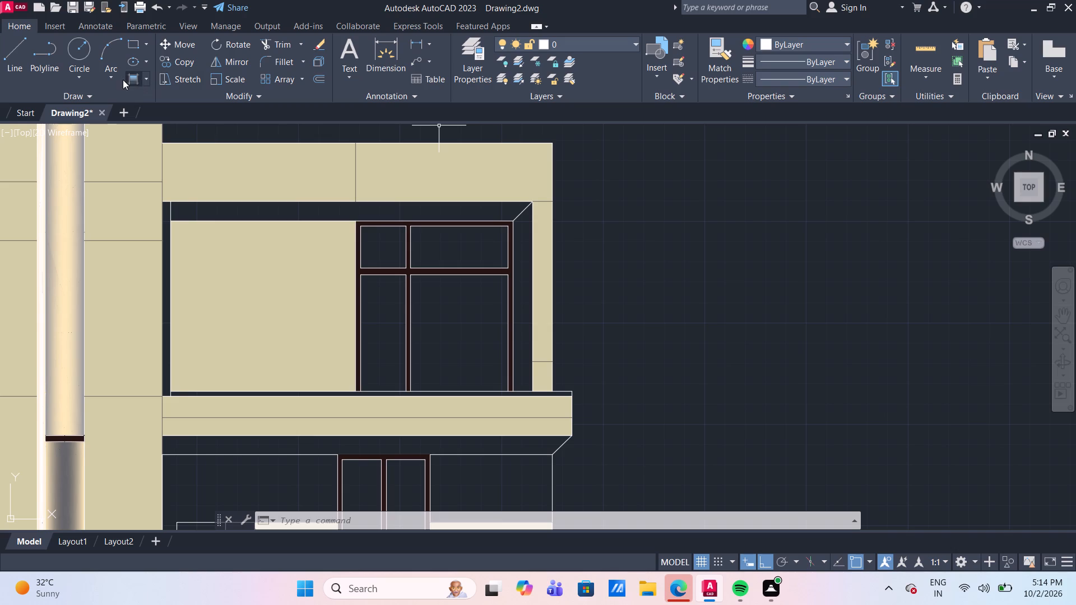
click(137, 76)
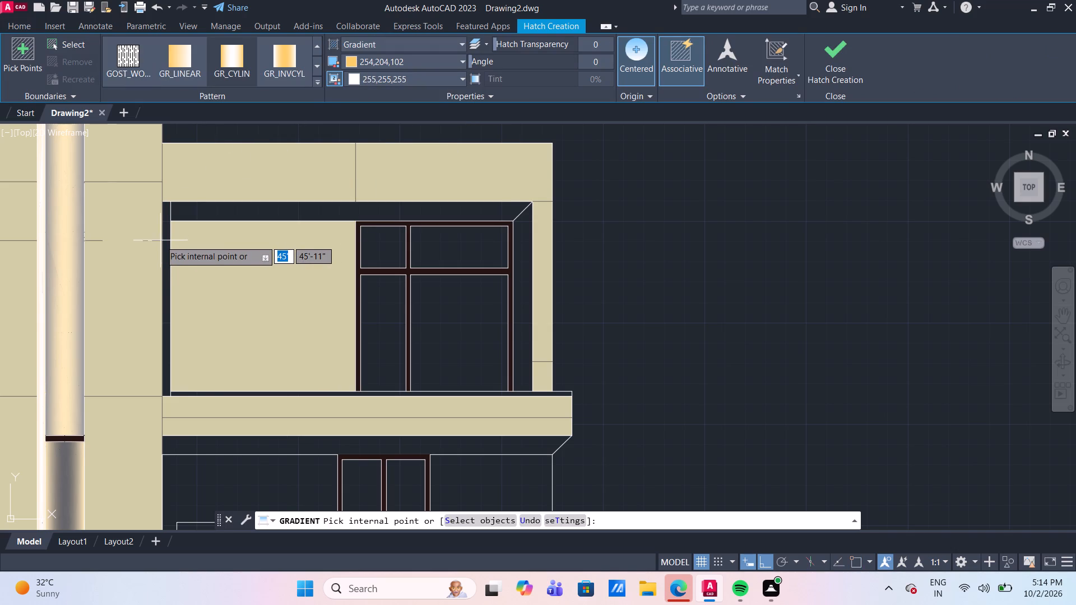
scroll(171, 246, up, 2)
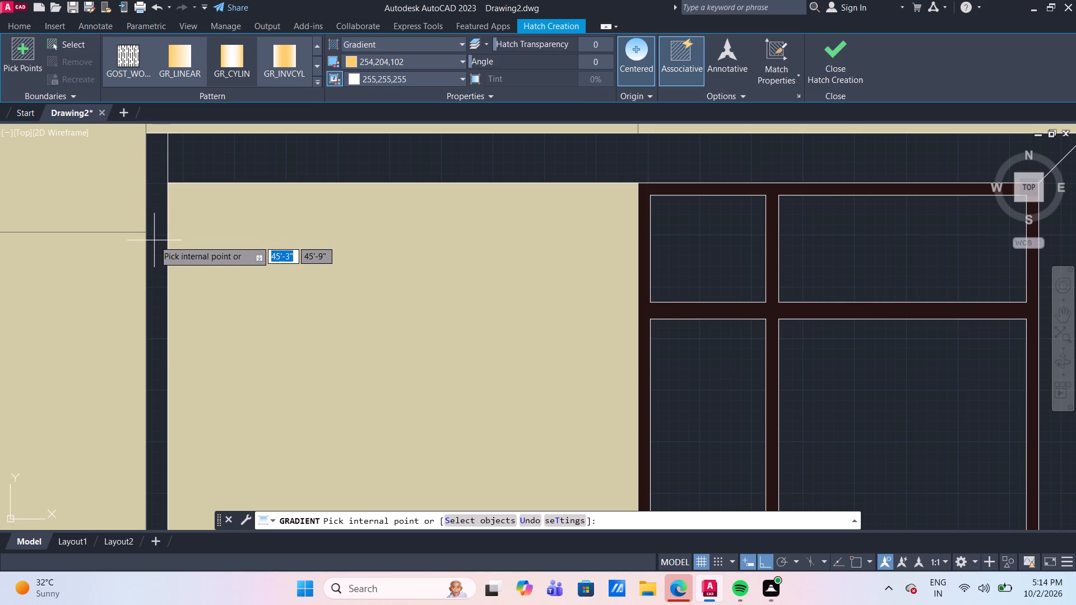
click(156, 241)
scroll(326, 197, down, 2)
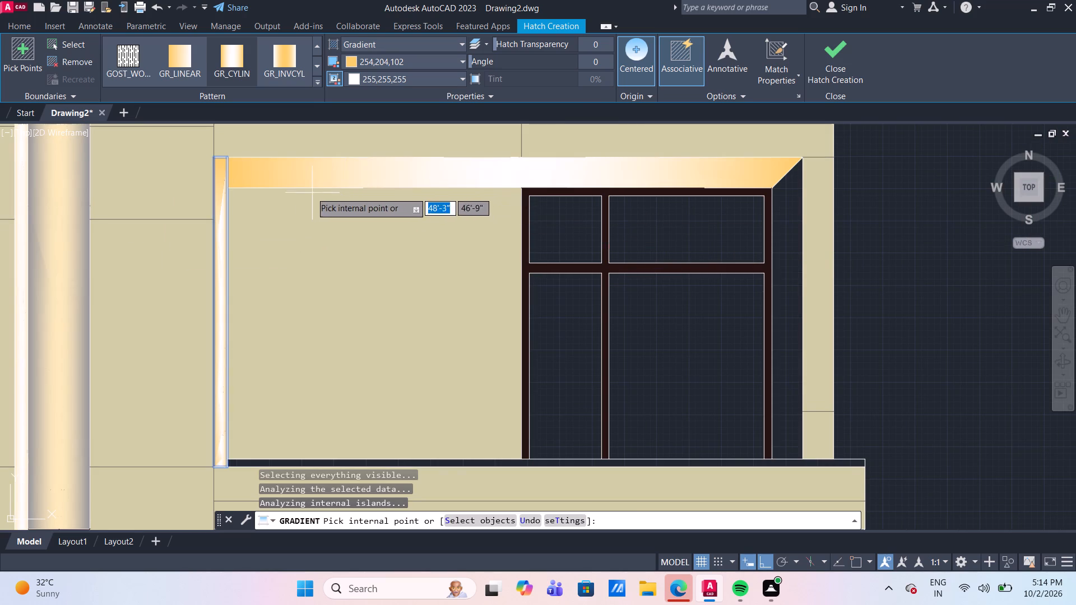
key(Escape)
Change Color 1 of the gradient strip between the tower and the upper-floor recessed wall to 254,234,185.
click(223, 180)
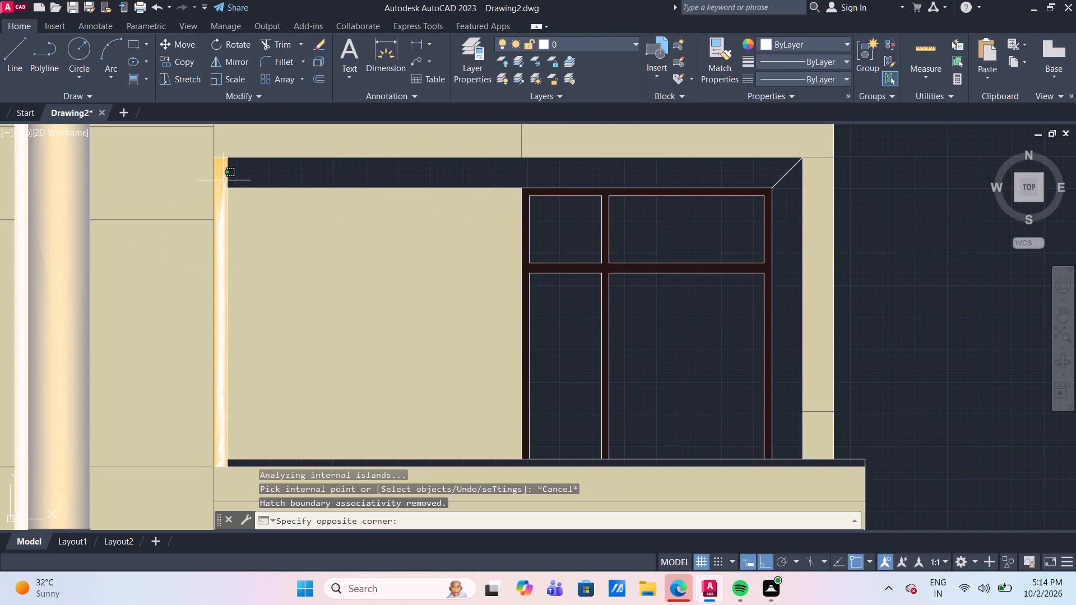
click(428, 136)
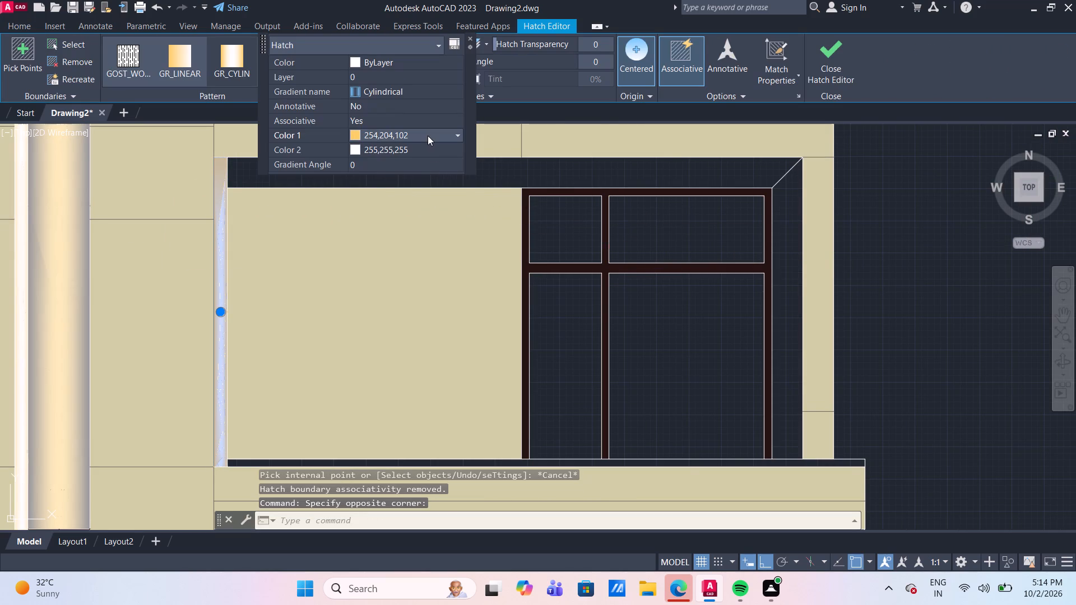
click(428, 136)
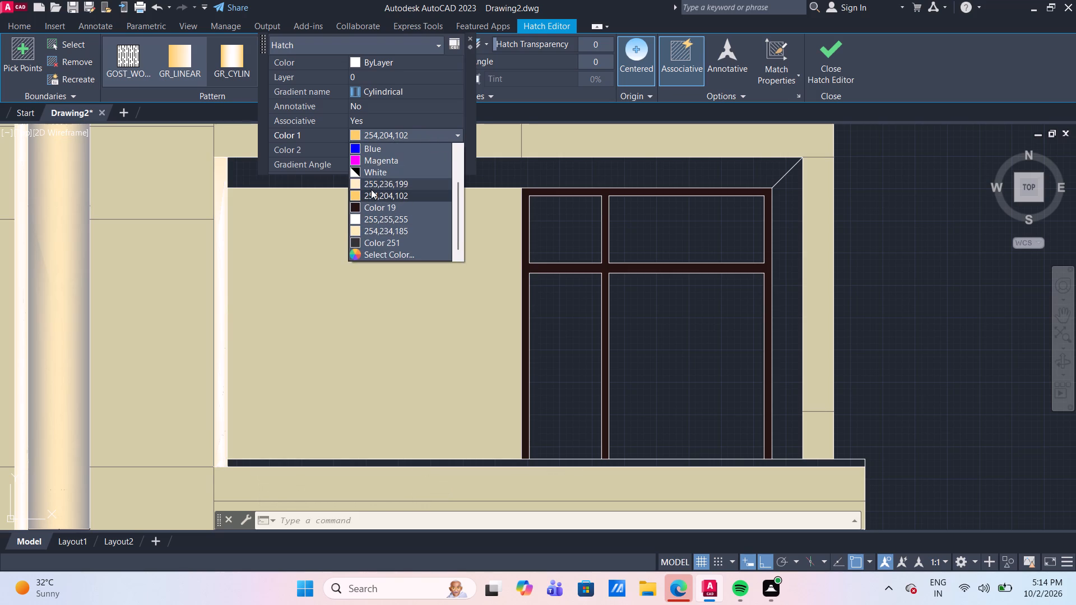
click(372, 227)
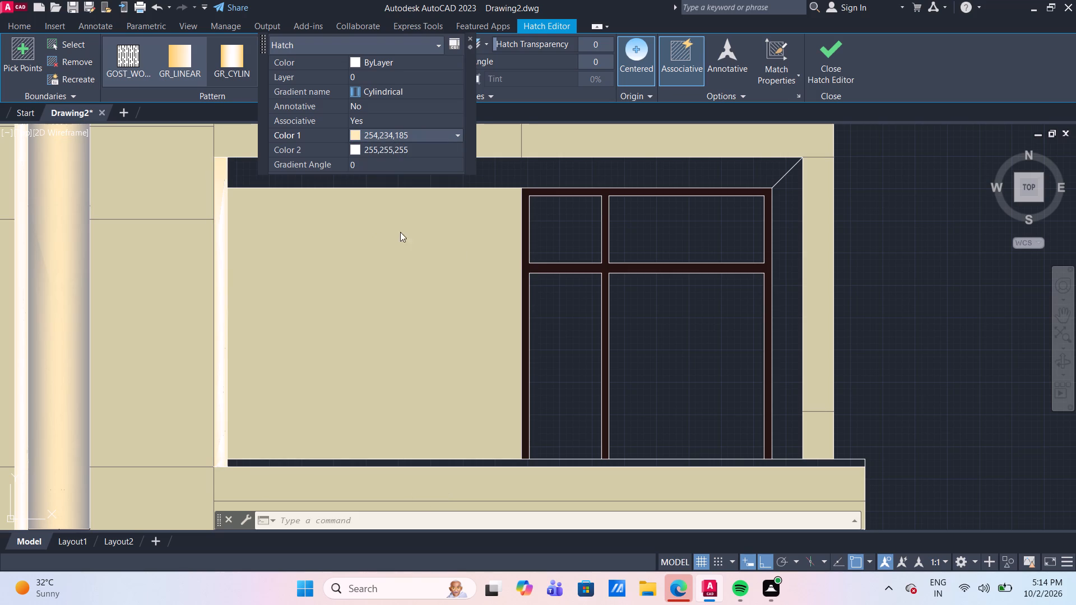
key(Escape)
Fill the upper-floor recess's narrow side face beside the window with a GR_INVCYL gradient using colours 209,204,163 and 147,149,152.
scroll(662, 253, down, 3)
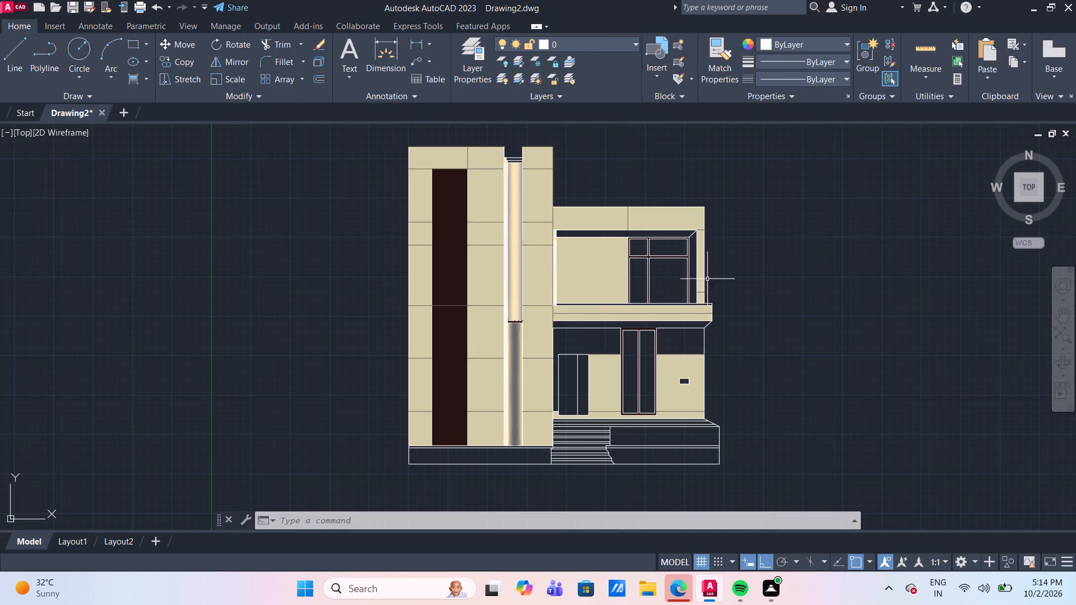
scroll(697, 304, up, 3)
scroll(505, 268, down, 2)
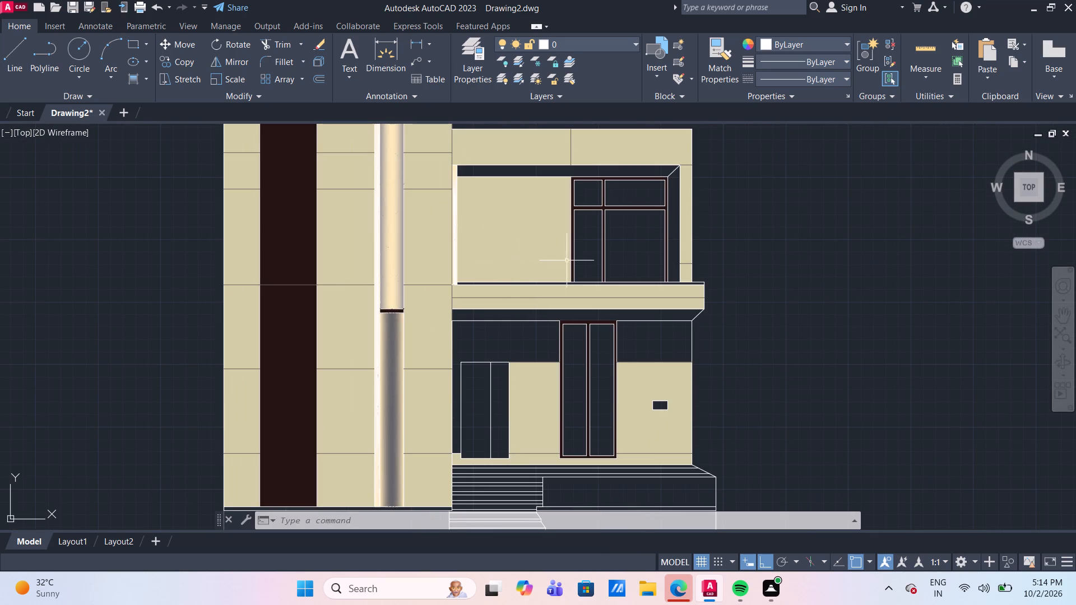
scroll(555, 286, down, 1)
scroll(665, 255, up, 1)
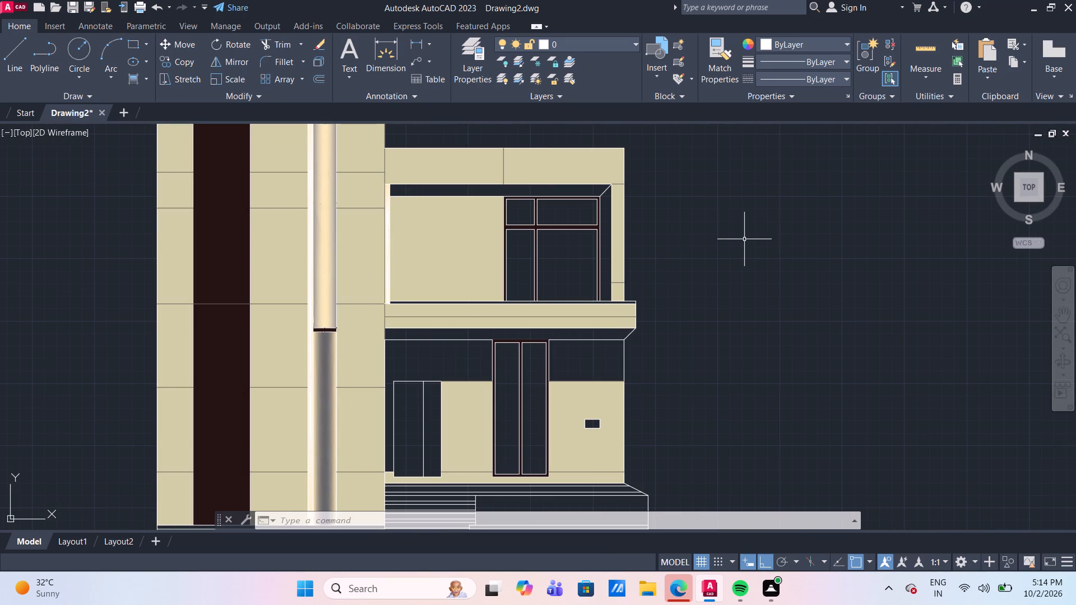
middle_drag(744, 239, 644, 242)
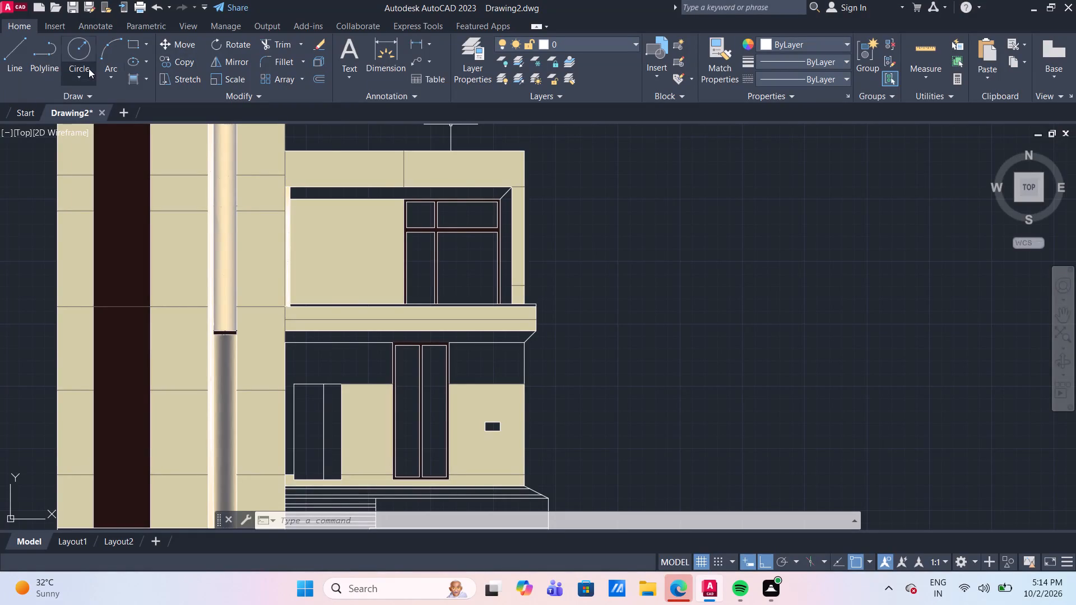
click(145, 83)
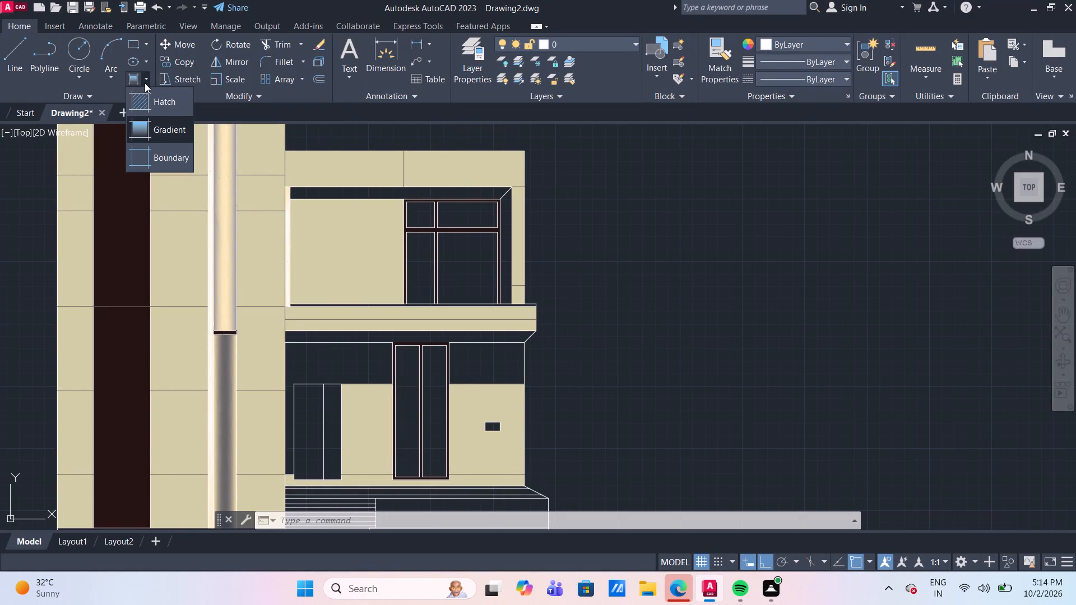
click(157, 131)
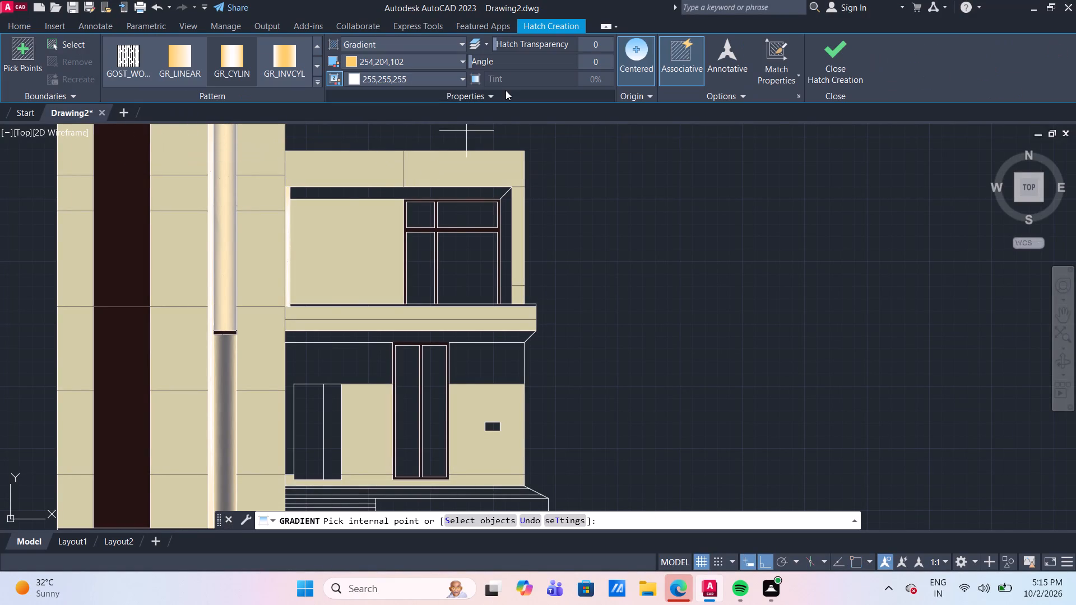
click(382, 64)
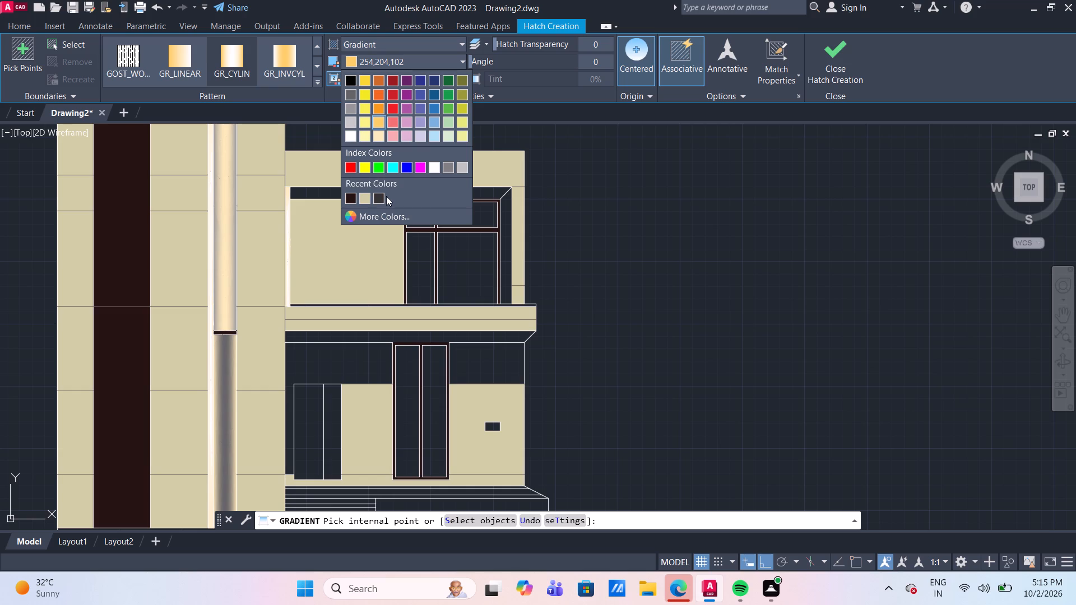
click(366, 200)
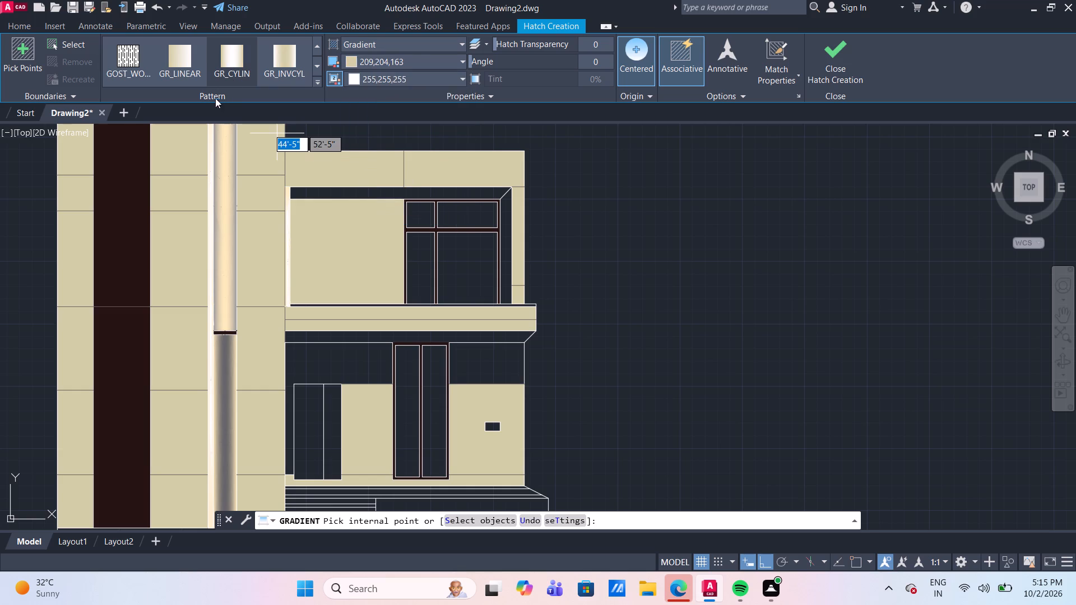
click(380, 75)
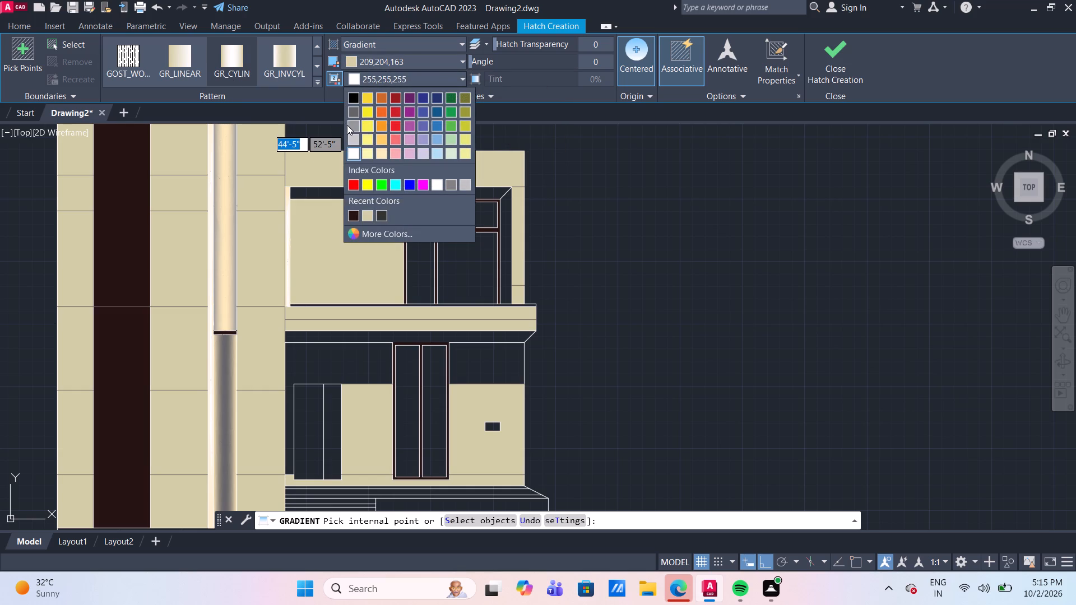
click(346, 125)
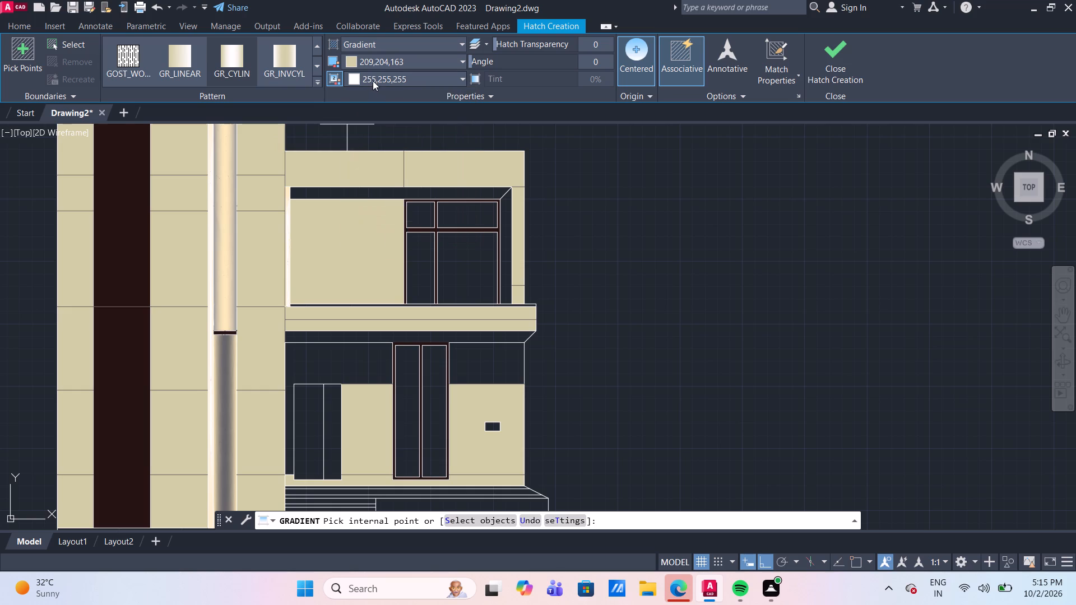
click(373, 80)
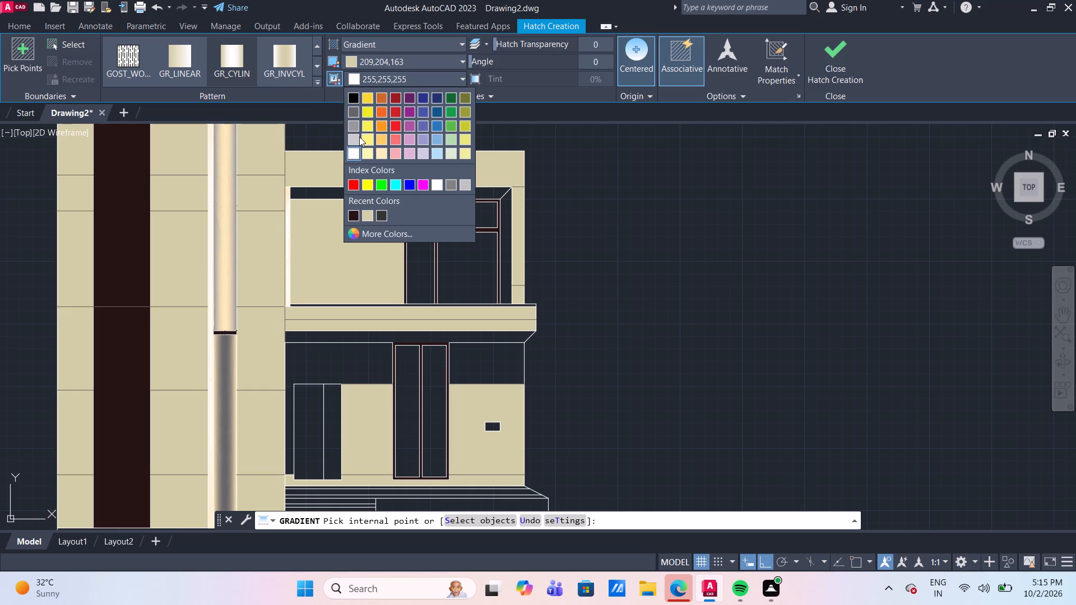
click(356, 137)
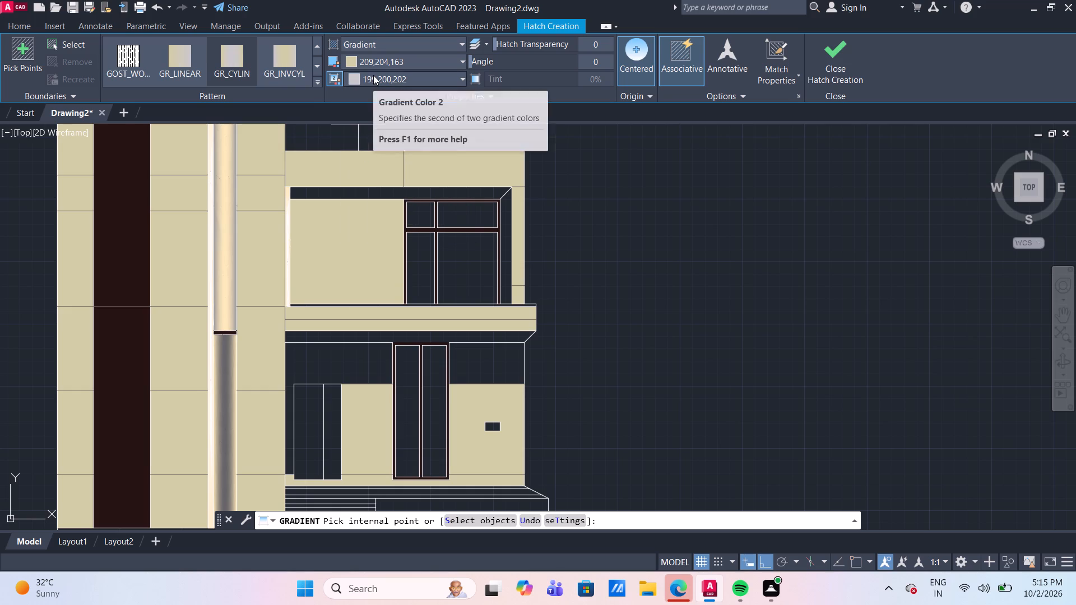
click(373, 75)
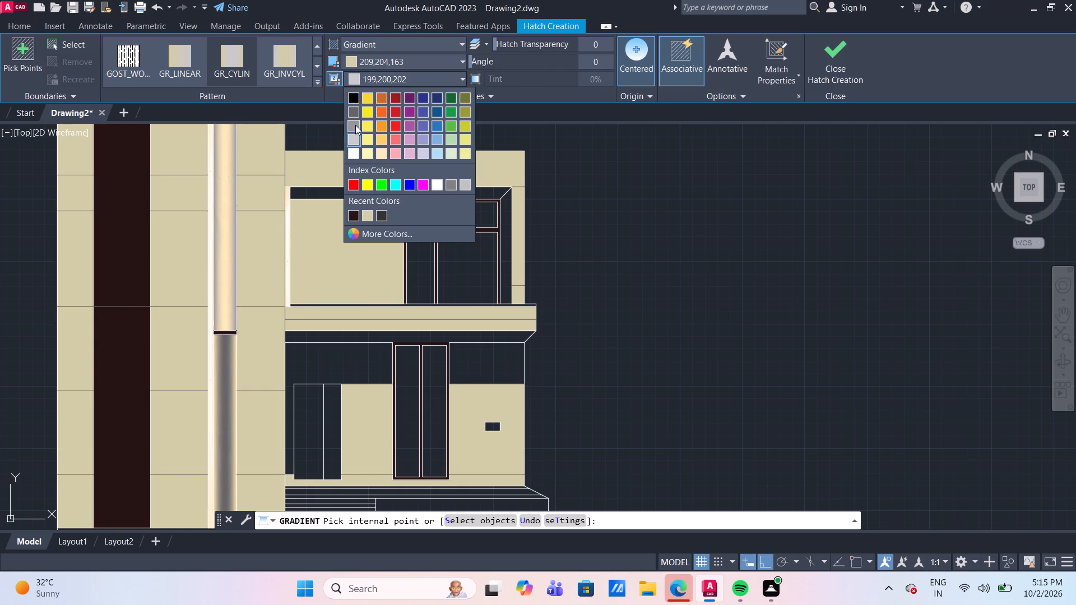
click(355, 125)
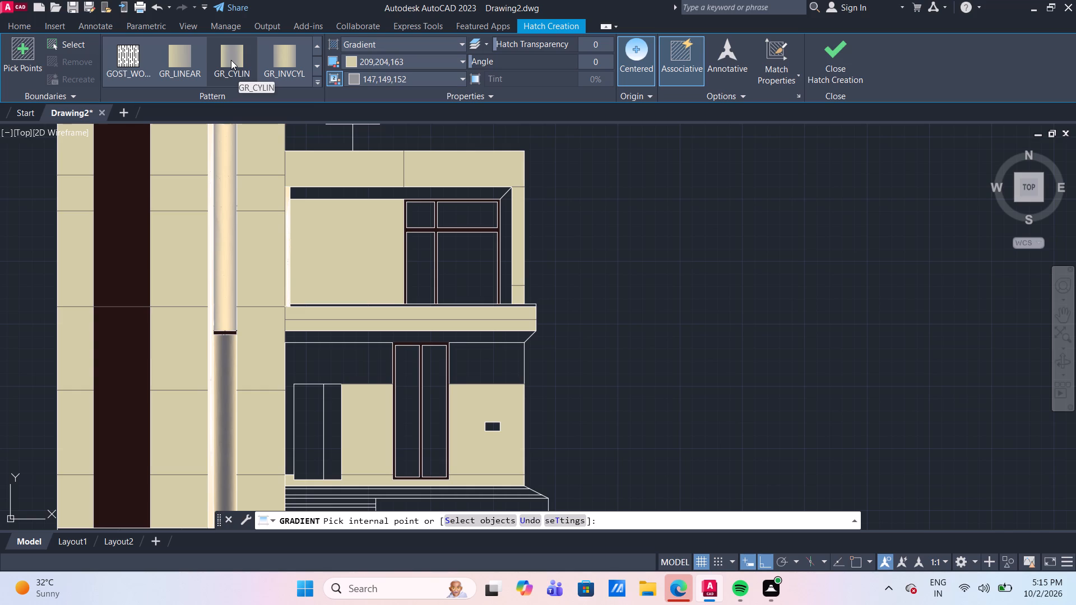
click(285, 55)
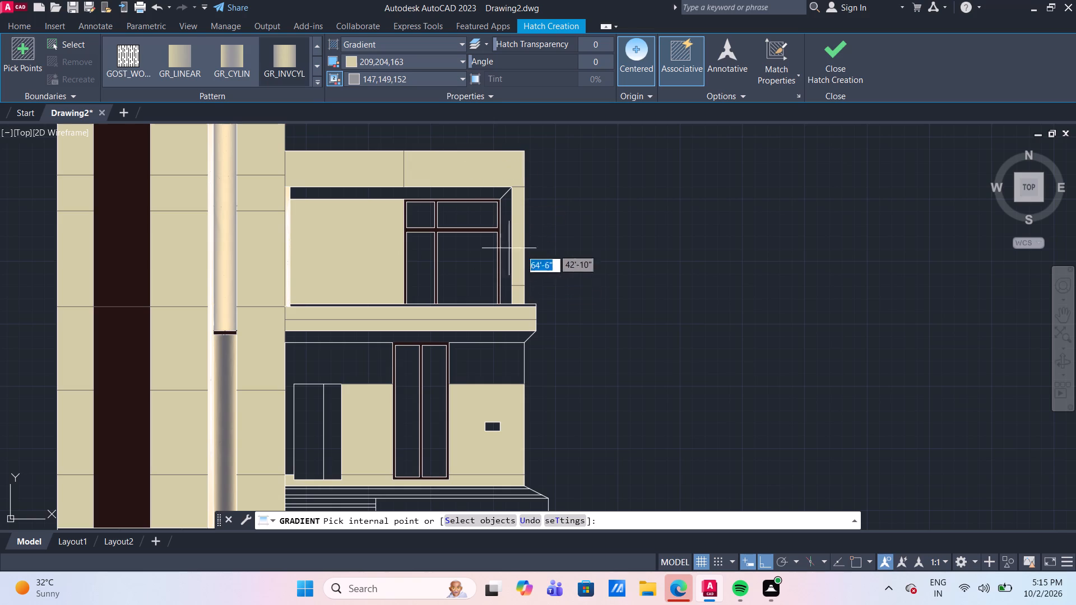
click(505, 250)
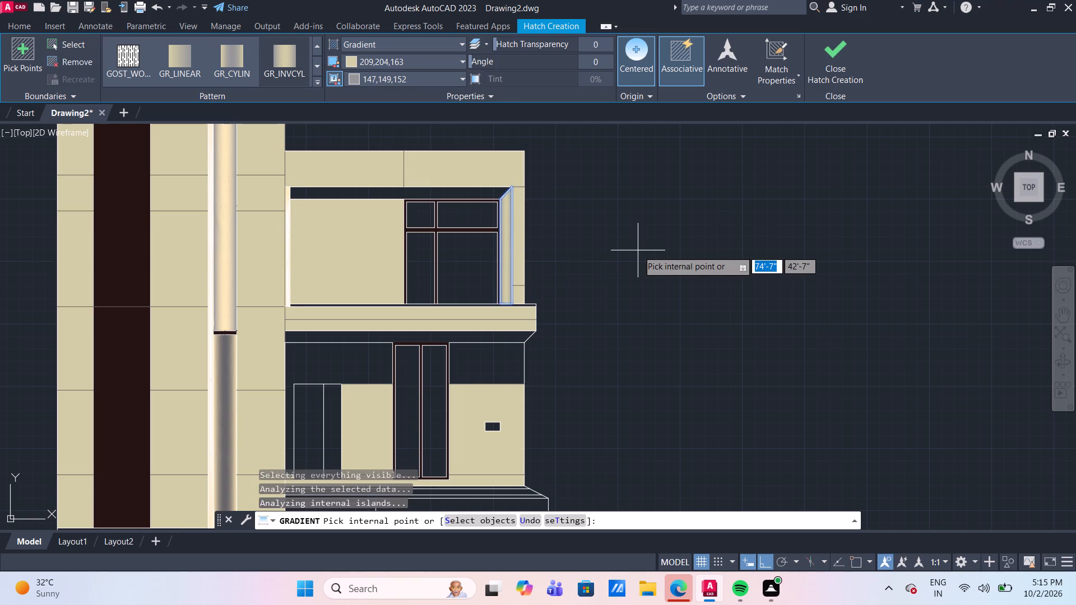
key(Return)
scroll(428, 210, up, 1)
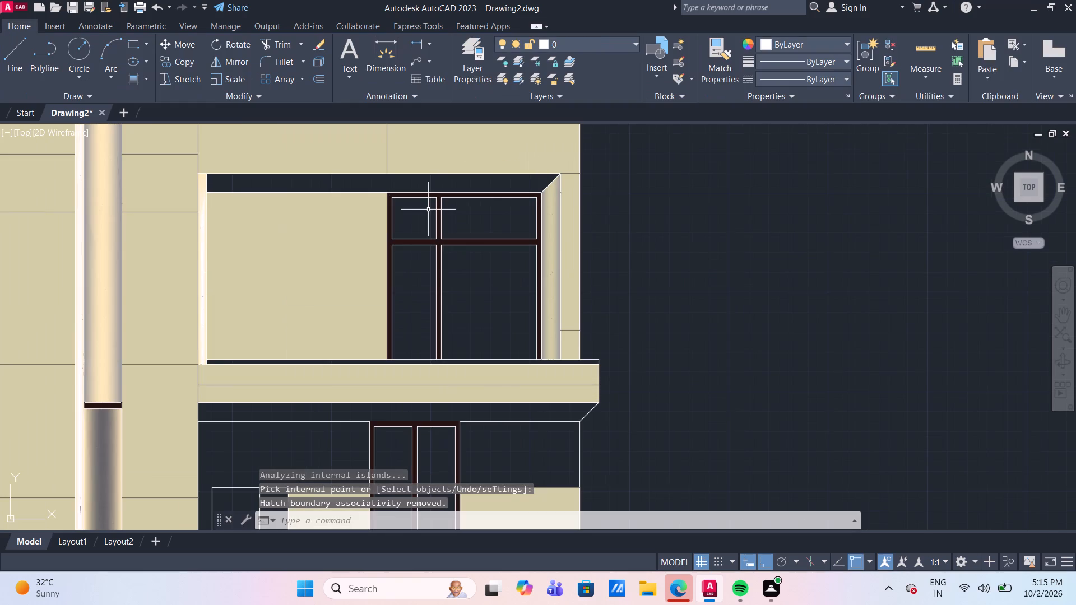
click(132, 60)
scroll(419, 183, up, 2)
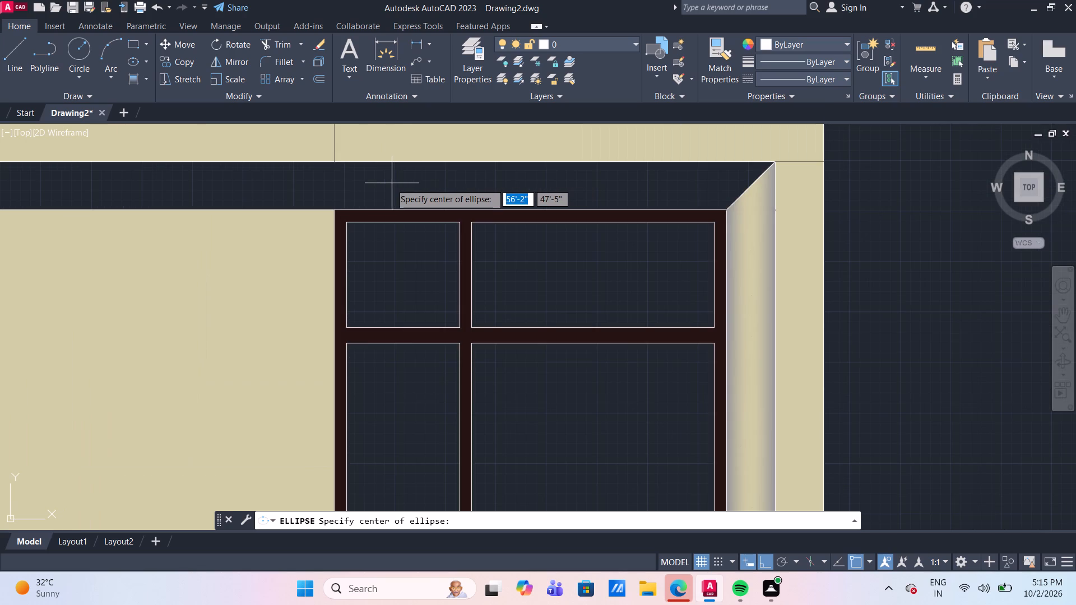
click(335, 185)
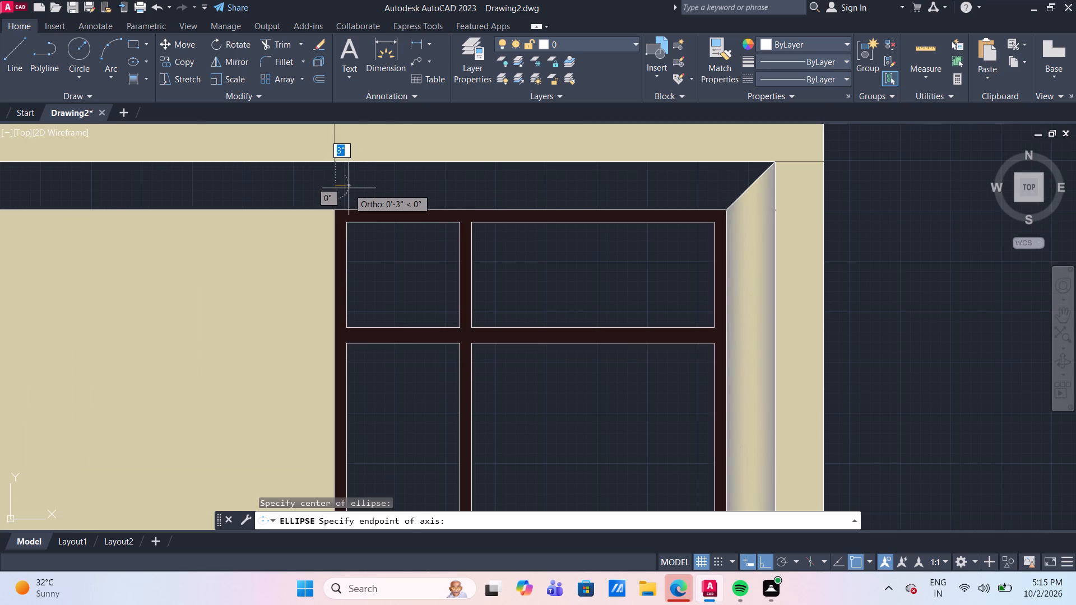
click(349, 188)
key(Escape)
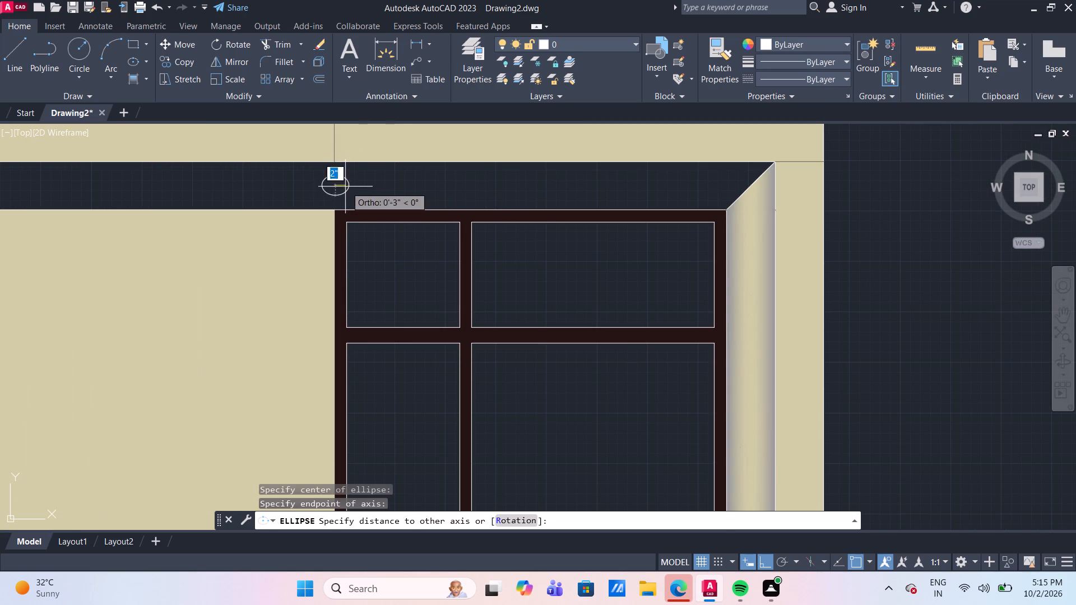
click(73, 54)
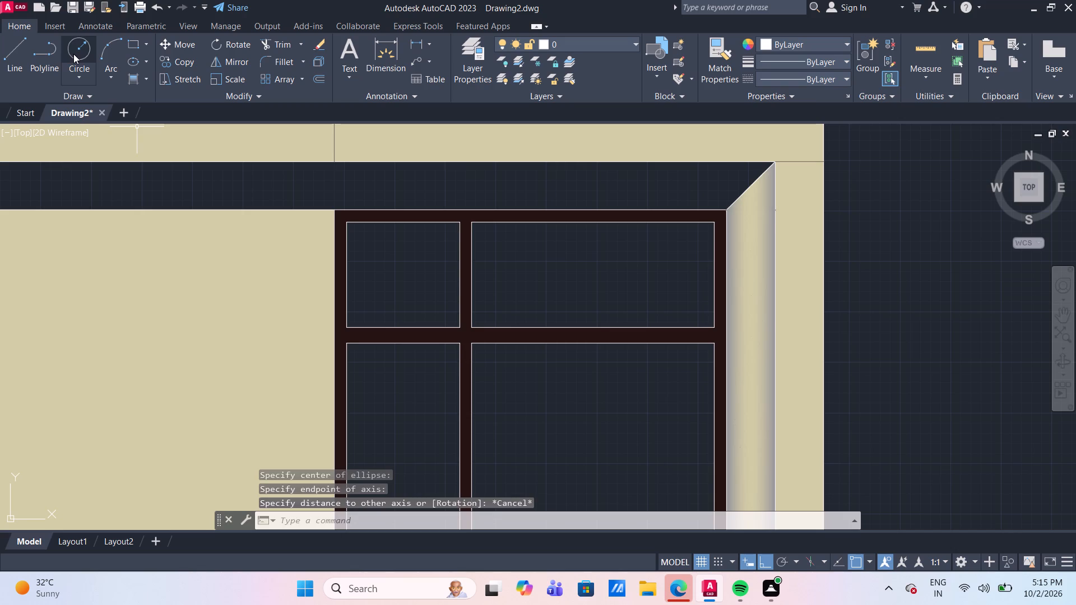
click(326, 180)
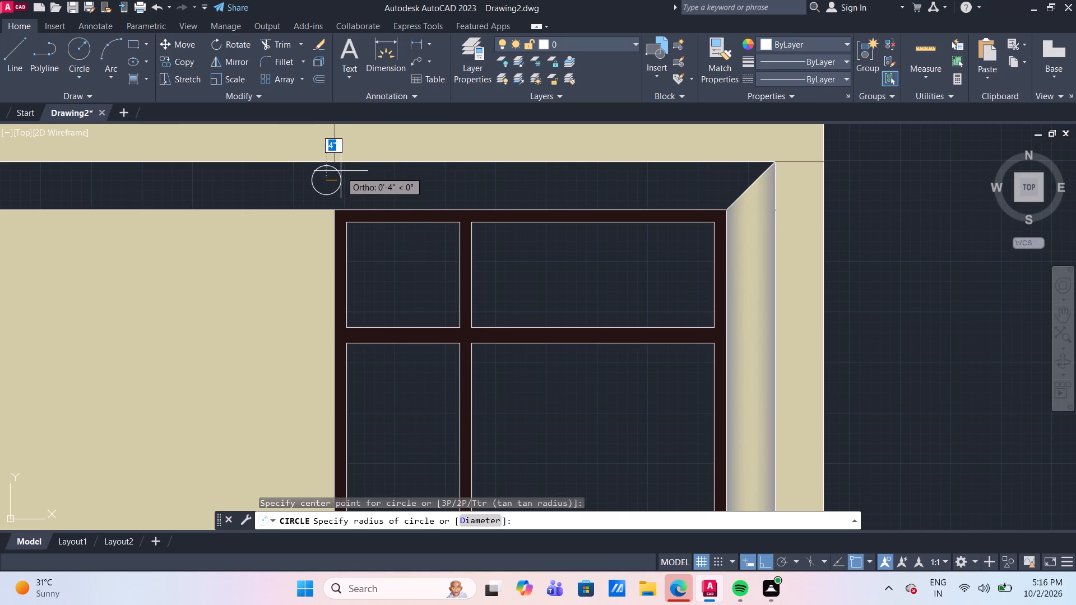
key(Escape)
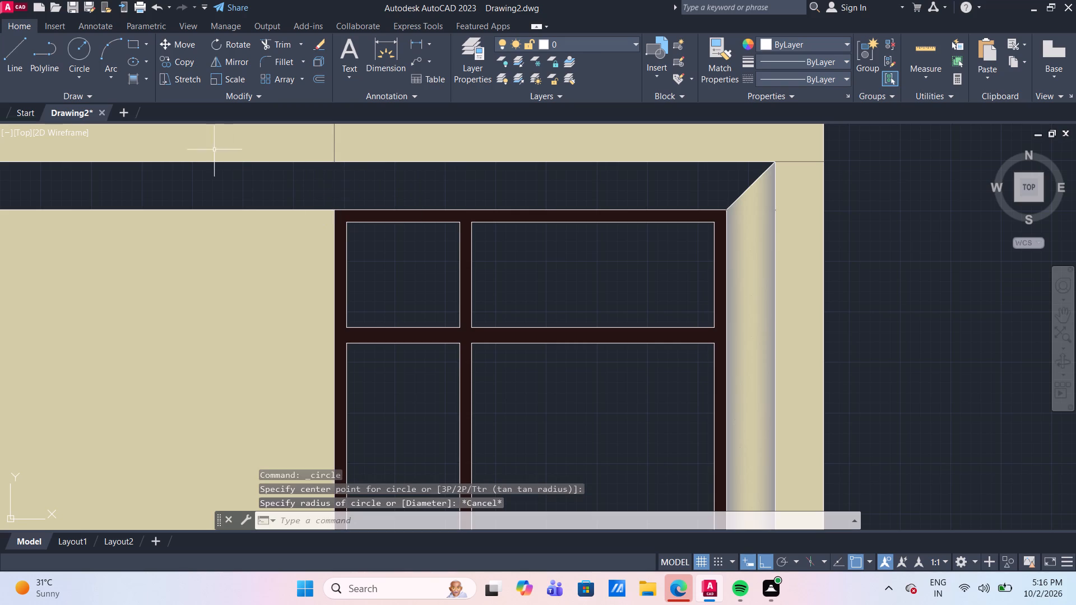
Draw a circle of radius 2" in the dark soffit strip above the left edge of the upper-floor window.
click(77, 48)
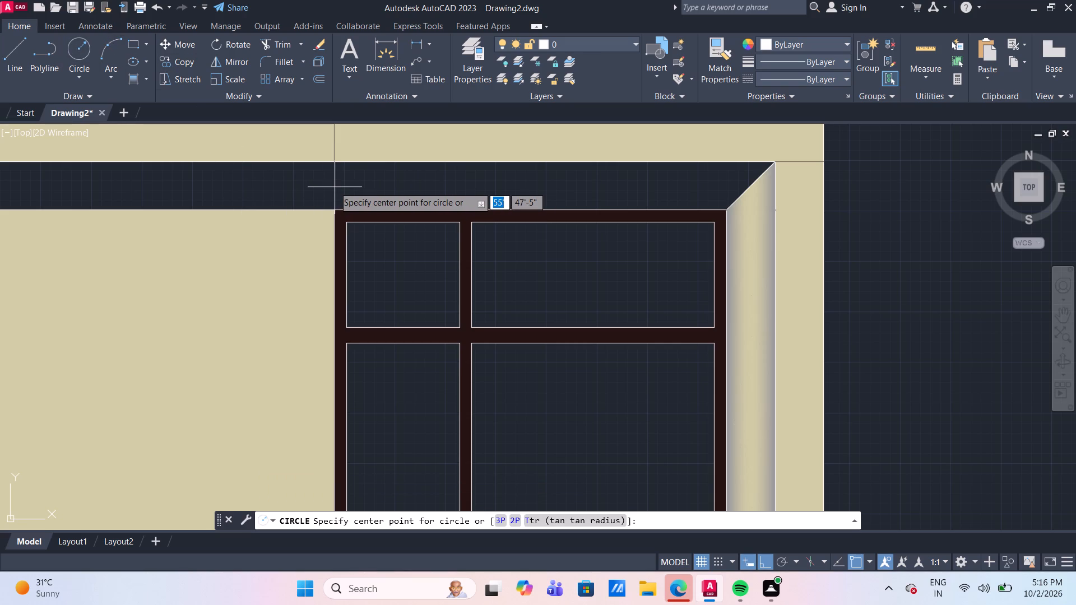
click(334, 187)
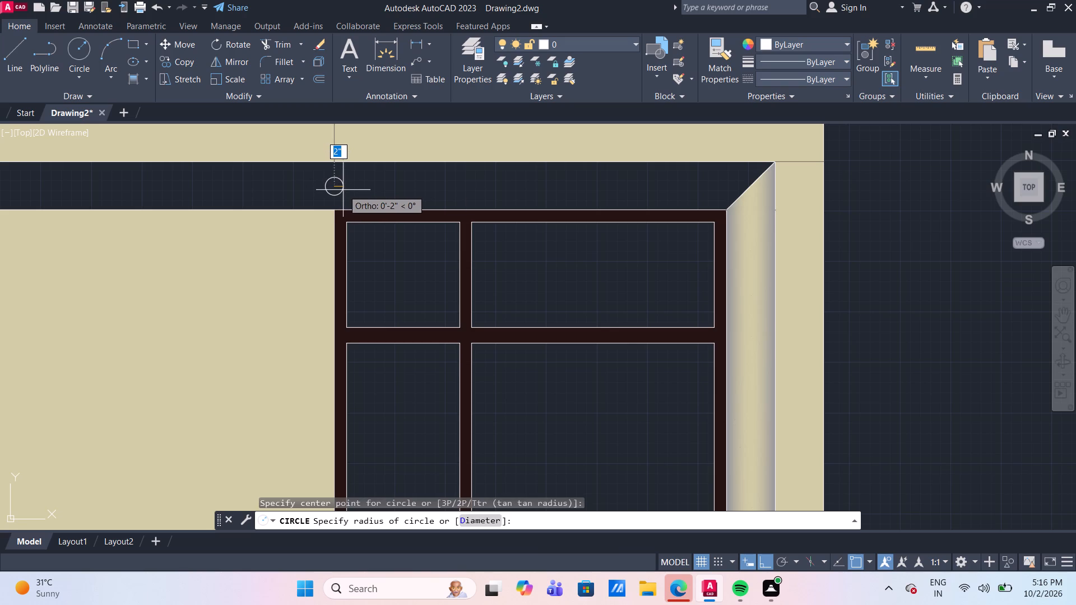
text(2")
key(Return)
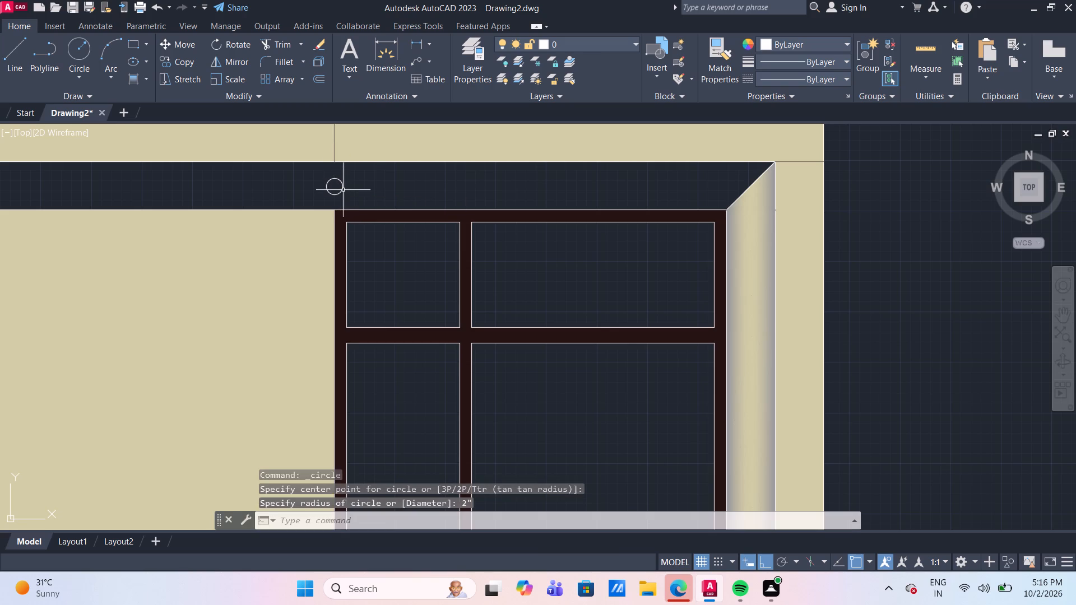
Copy the circle horizontally about 2'-6" to the right along the soffit strip.
click(343, 190)
text(co)
key(Return)
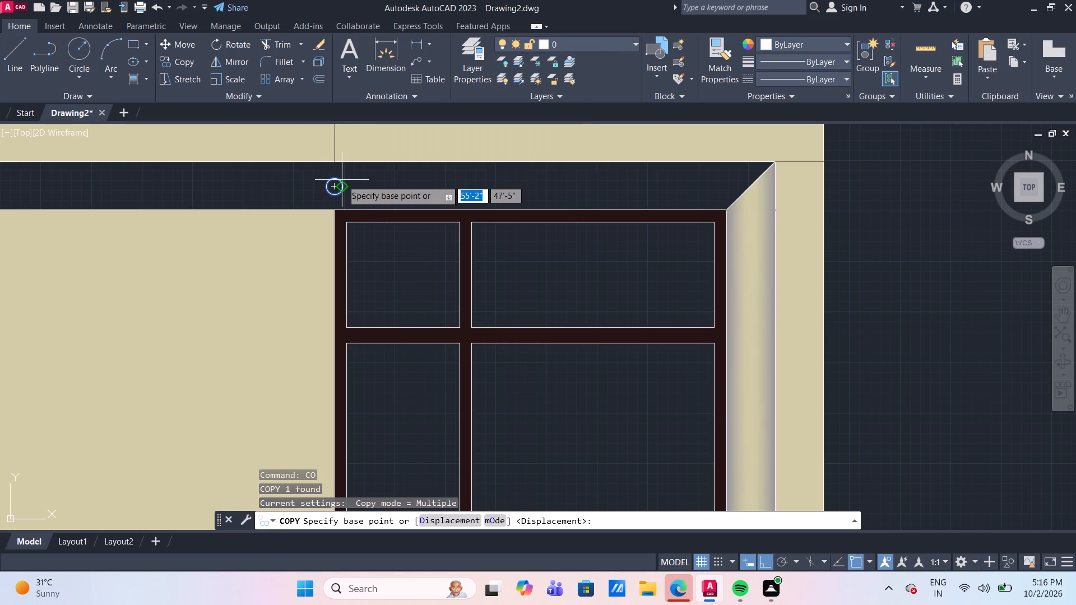
click(342, 180)
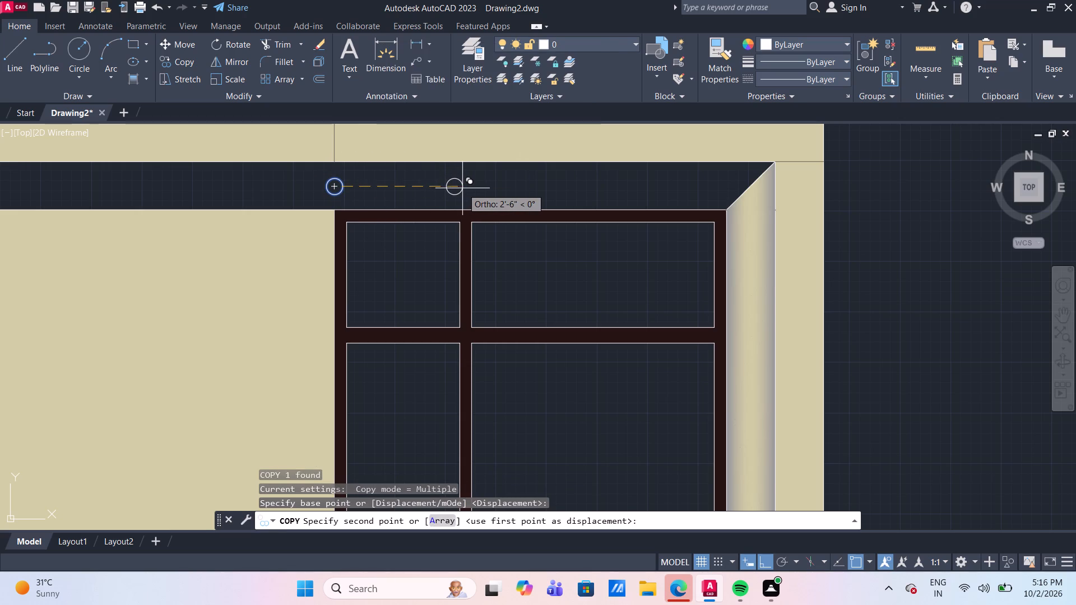
click(462, 188)
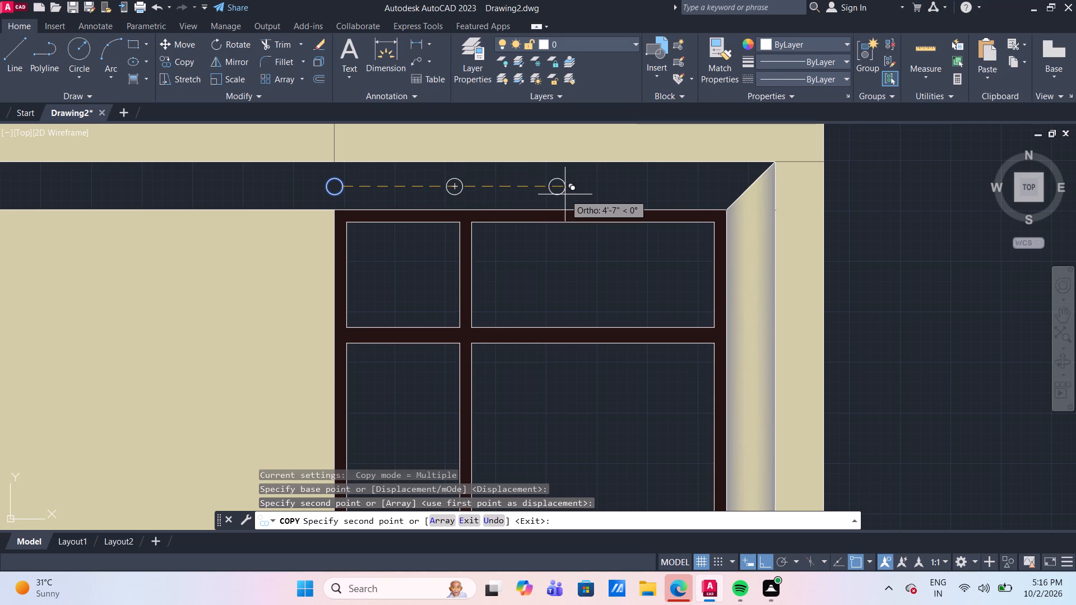
key(Escape)
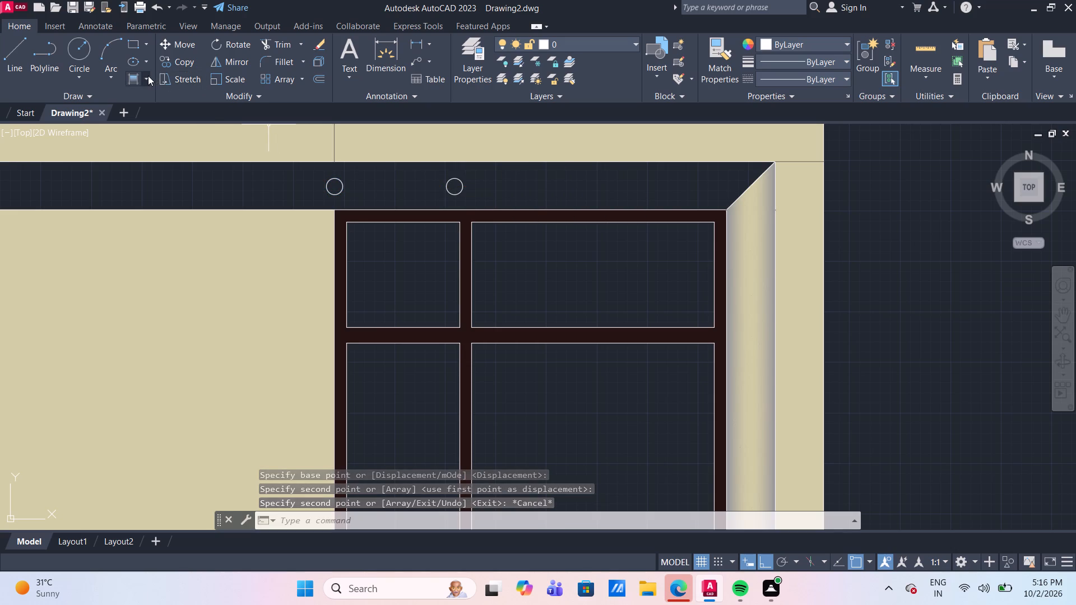
Fill both soffit circles with a solid 255,255,255 hatch.
click(148, 76)
click(180, 98)
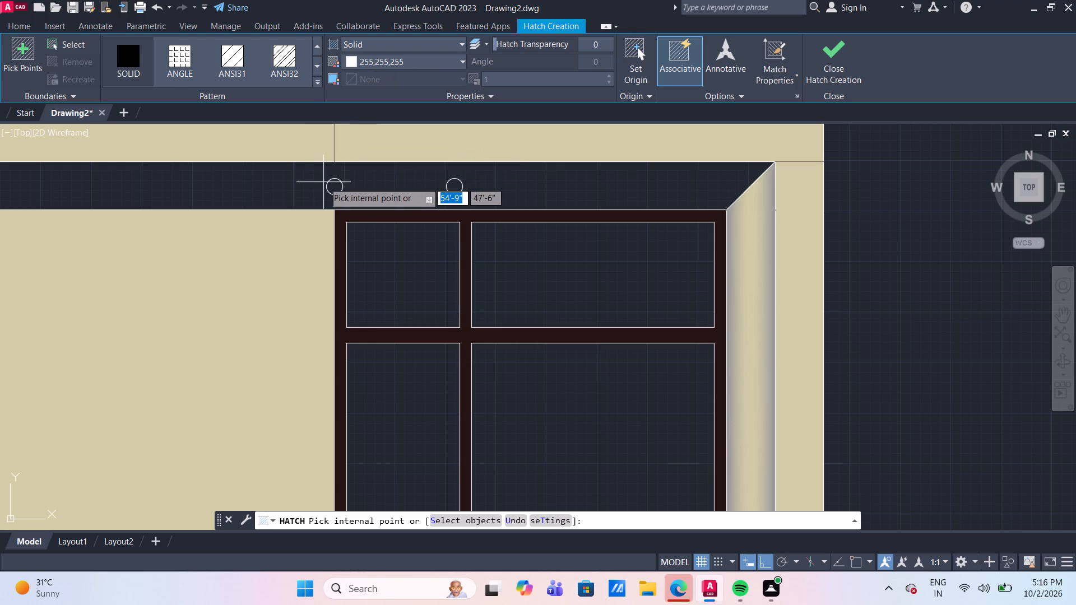
click(337, 190)
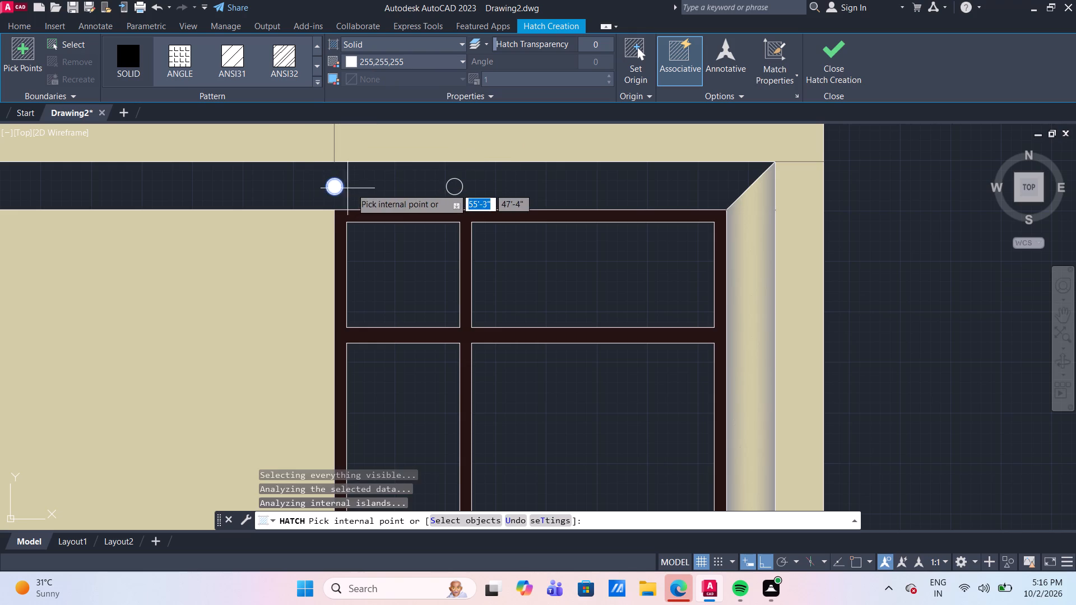
click(454, 189)
key(Return)
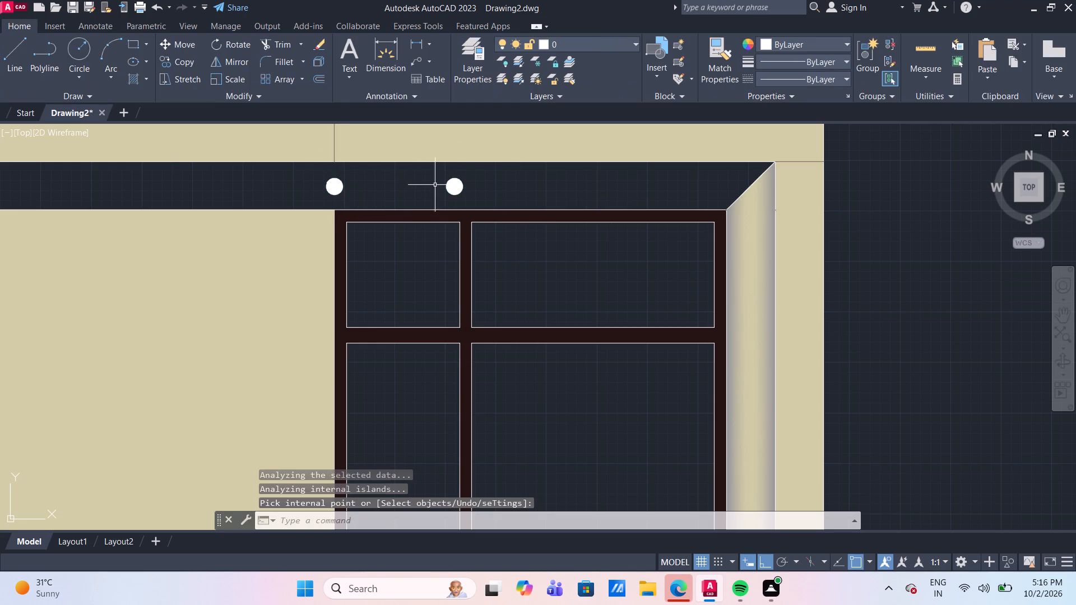
Copy both filled soffit lights from the upper-floor soffit to the left end of the soffit strip below the balcony.
click(467, 201)
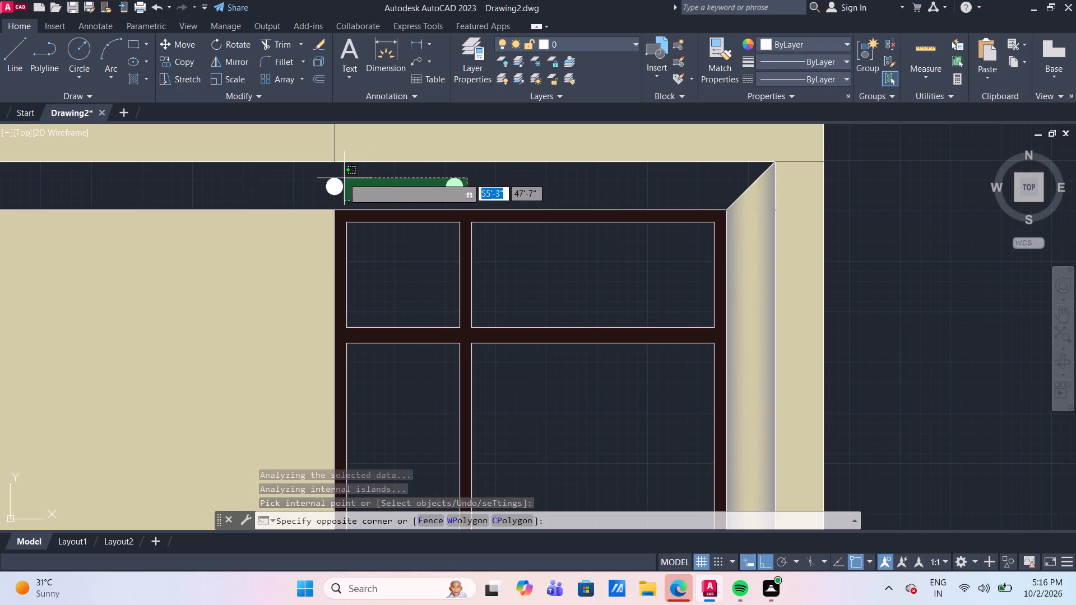
click(321, 176)
text(co)
key(Return)
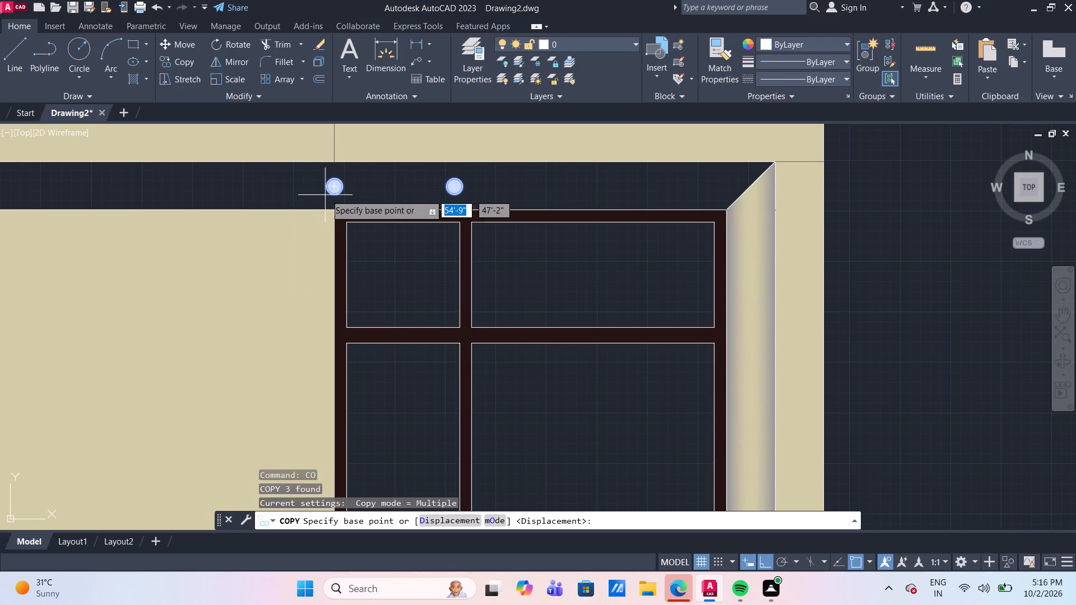
drag(331, 187, 339, 187)
scroll(341, 187, down, 2)
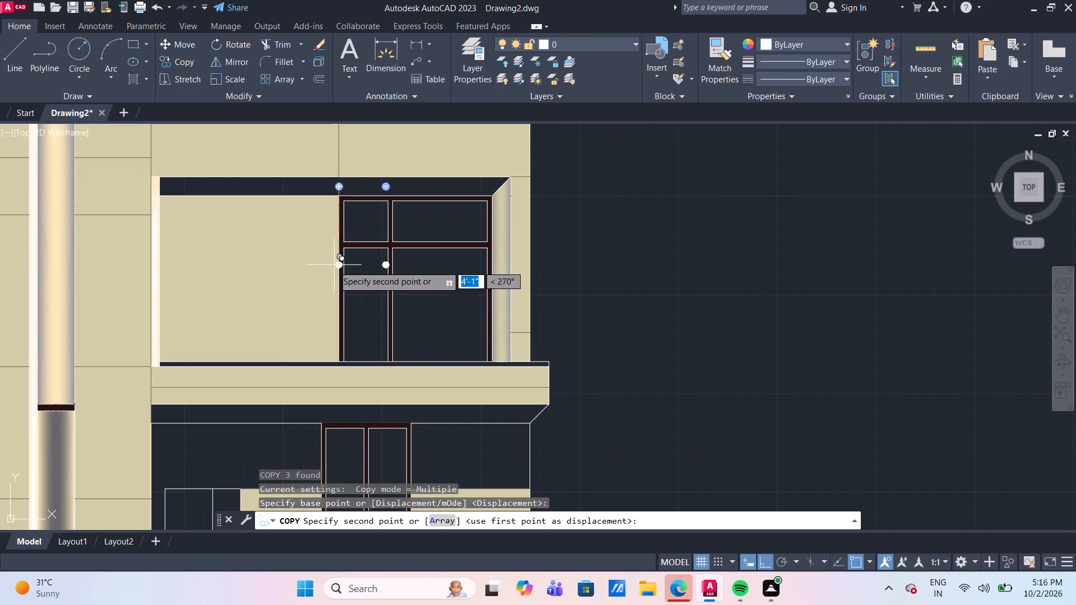
middle_drag(290, 350, 332, 267)
middle_drag(308, 329, 305, 267)
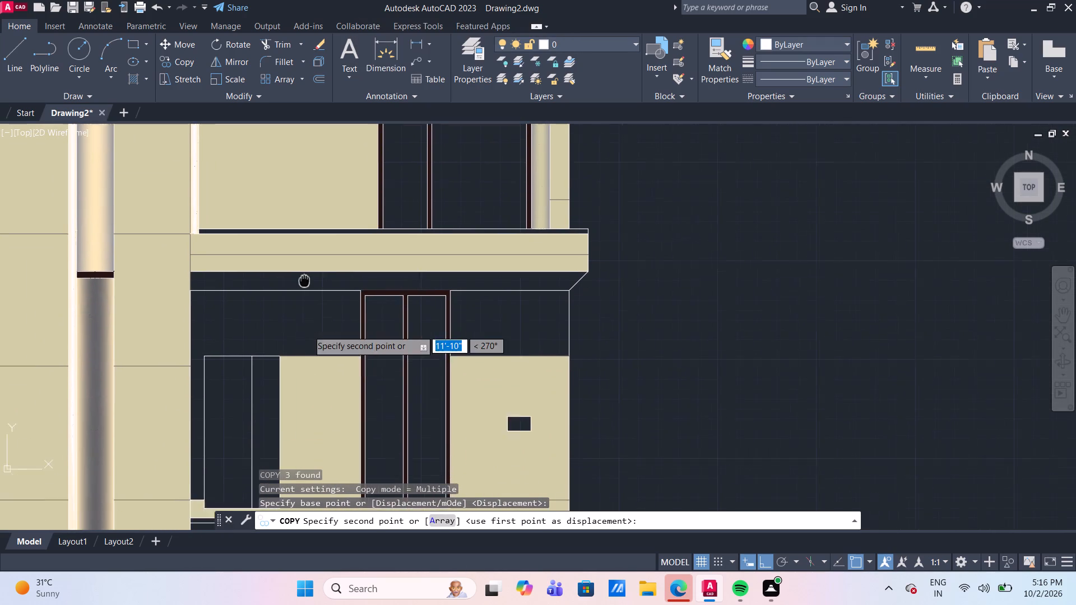
middle_drag(305, 267, 302, 258)
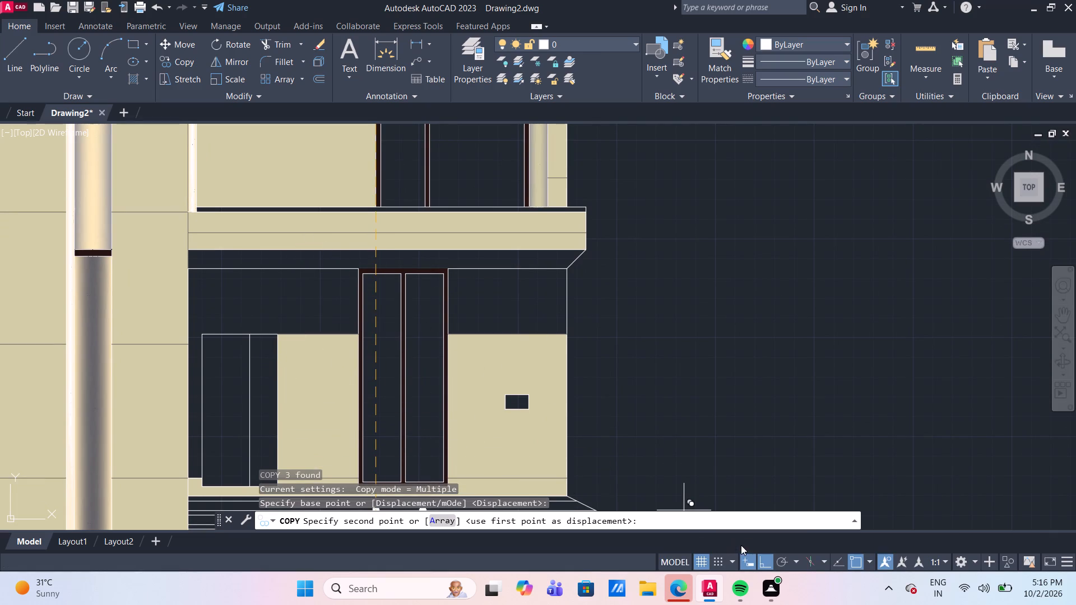
click(764, 565)
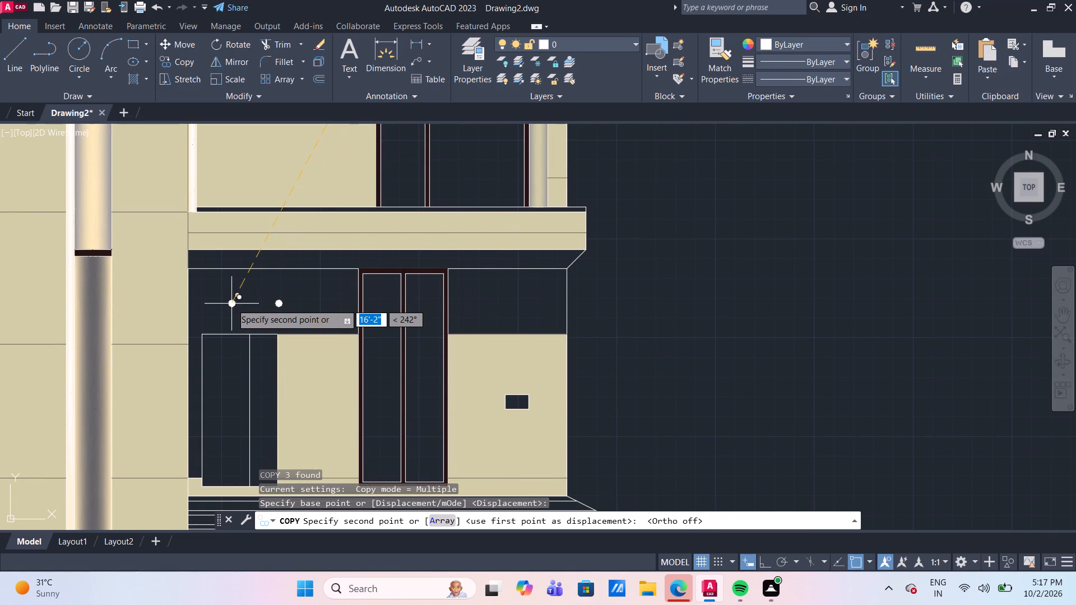
scroll(207, 267, up, 1)
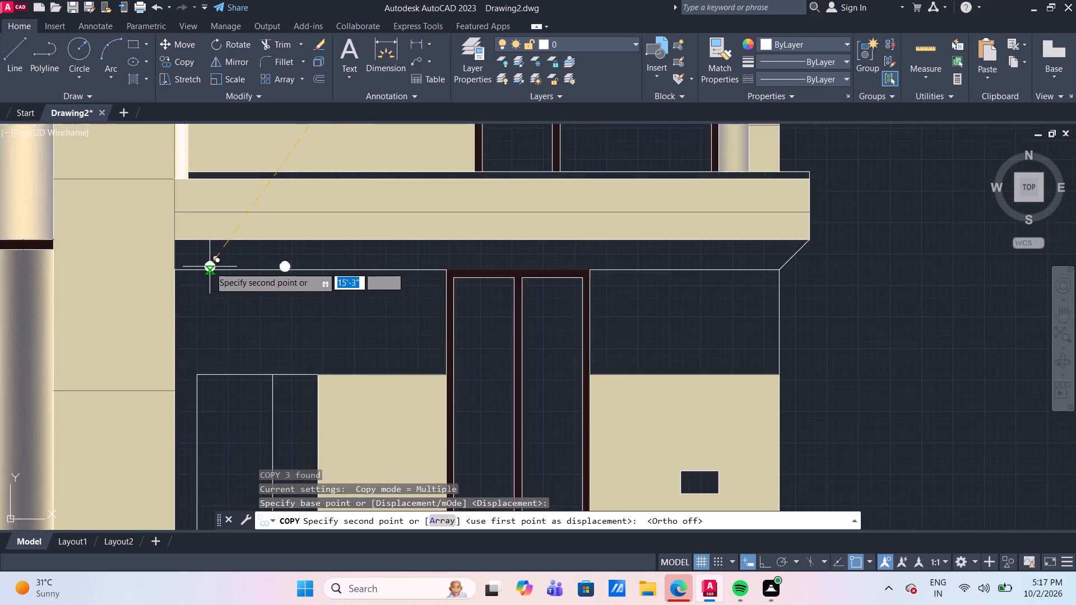
scroll(210, 267, up, 1)
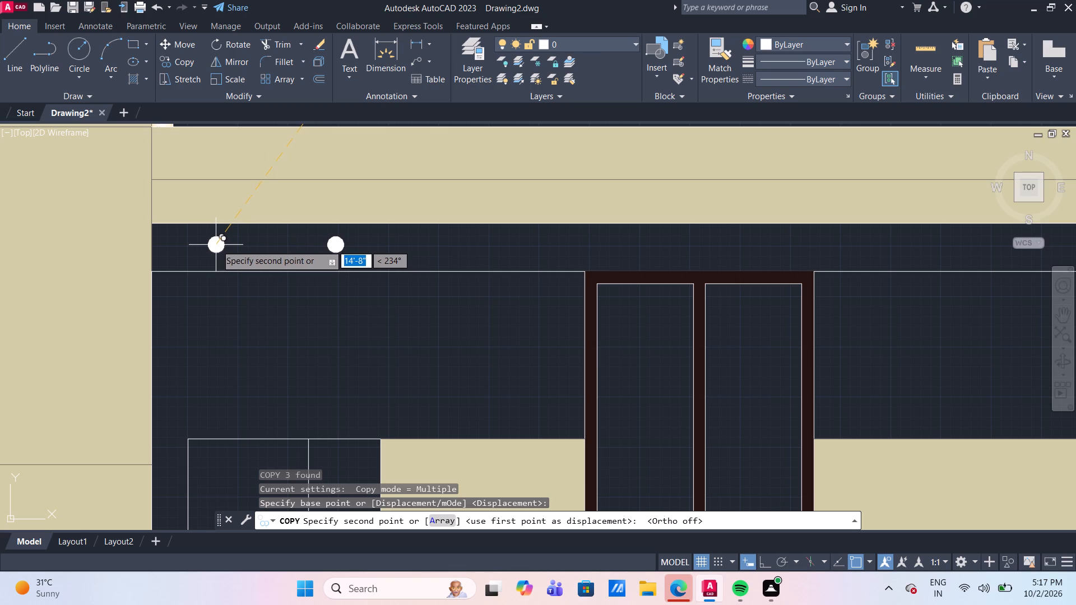
click(226, 246)
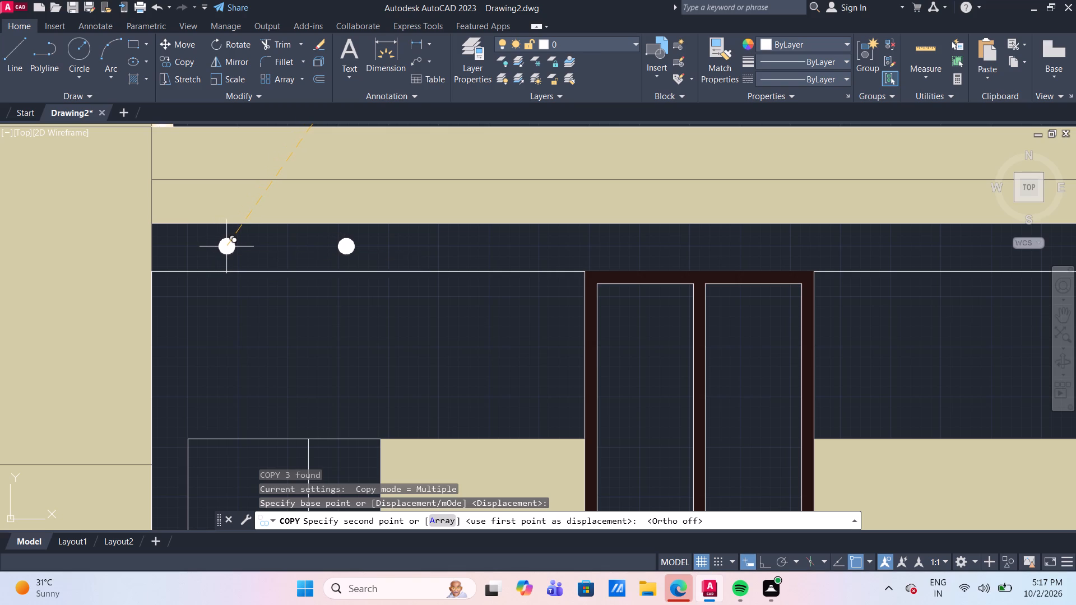
scroll(244, 309, down, 3)
key(Escape)
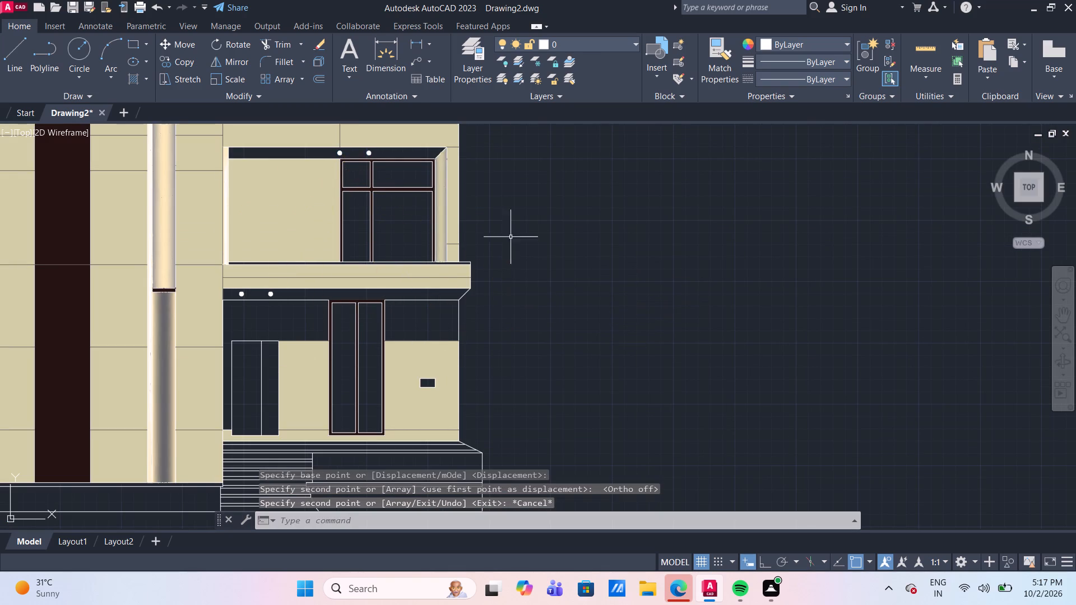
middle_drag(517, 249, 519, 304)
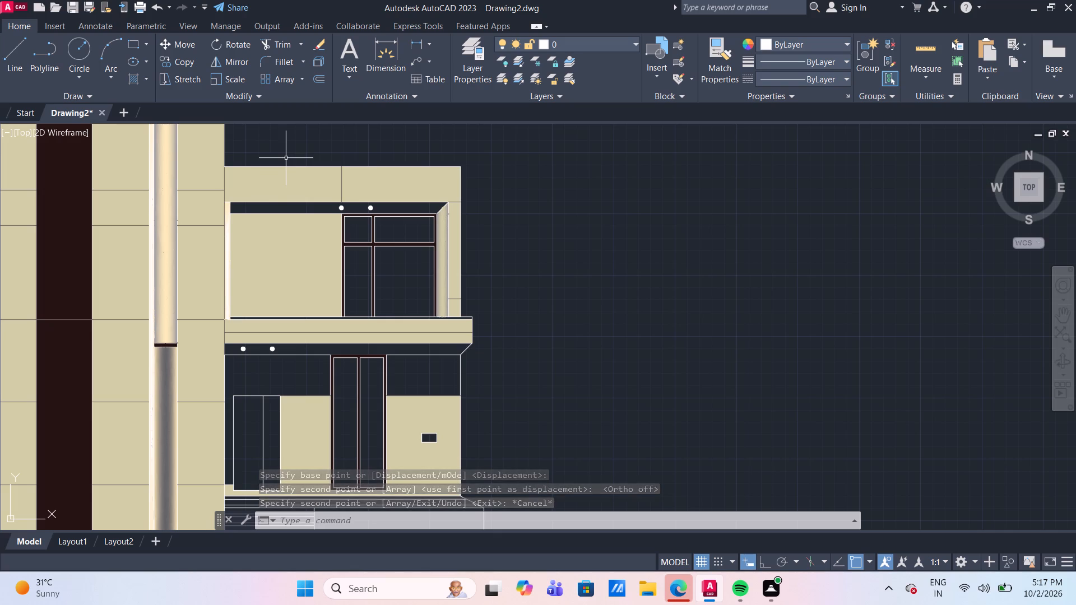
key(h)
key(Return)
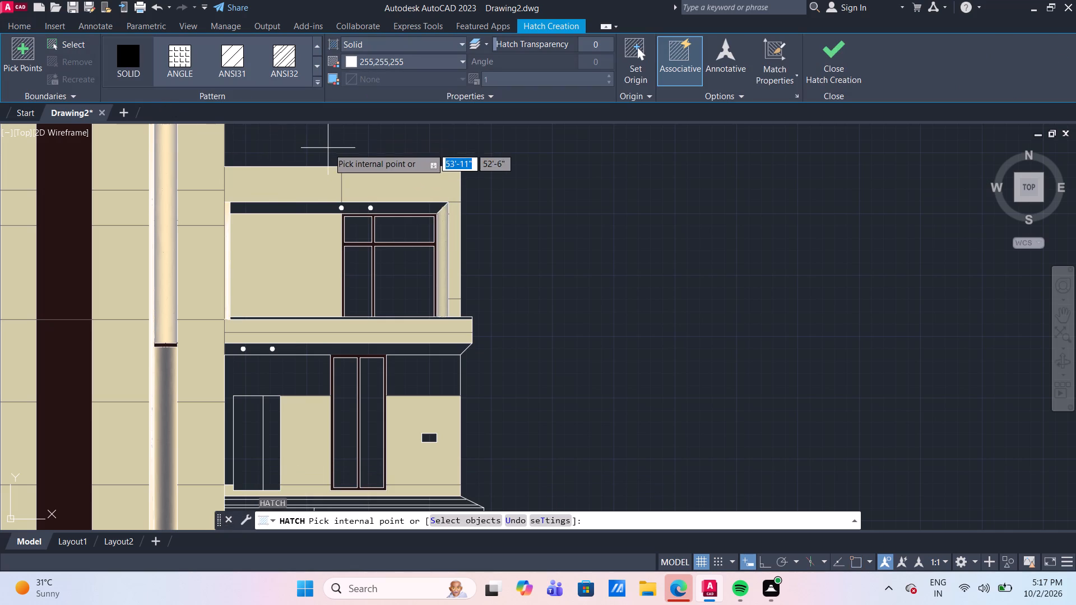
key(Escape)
Fill the upper-floor soffit strip around the lights with a GR_INVCYL gradient at 90°, using colours 209,204,163 and 147,149,152.
text(gd)
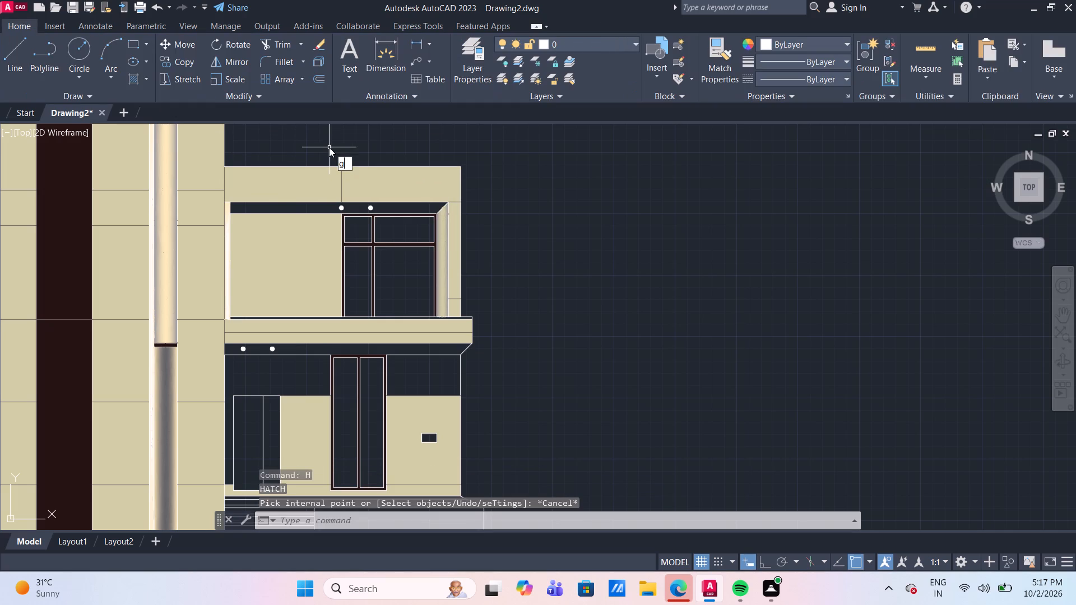
key(Return)
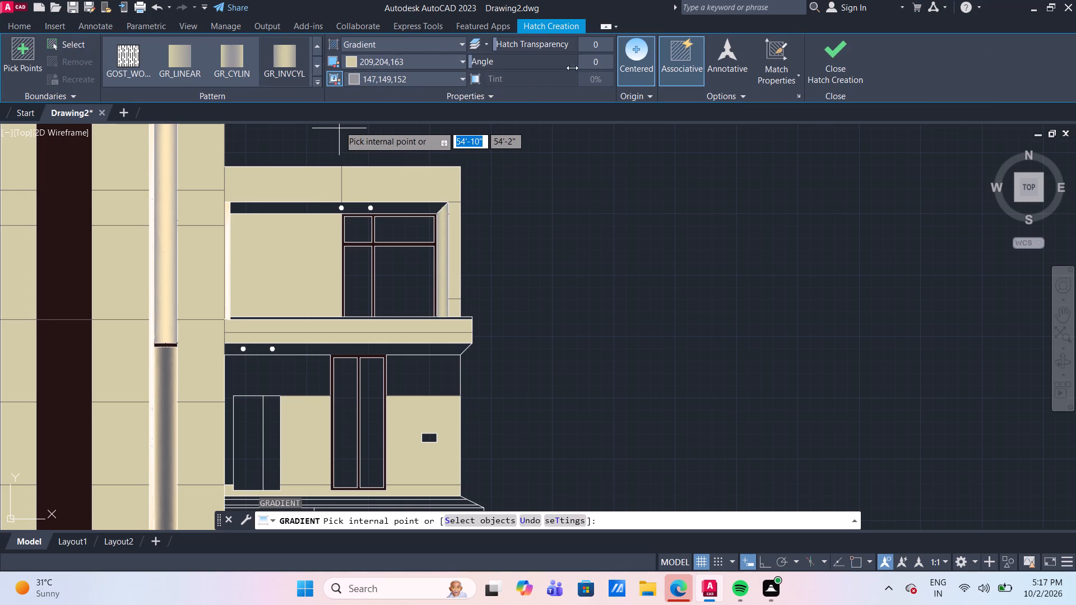
click(605, 62)
text(180)
key(Return)
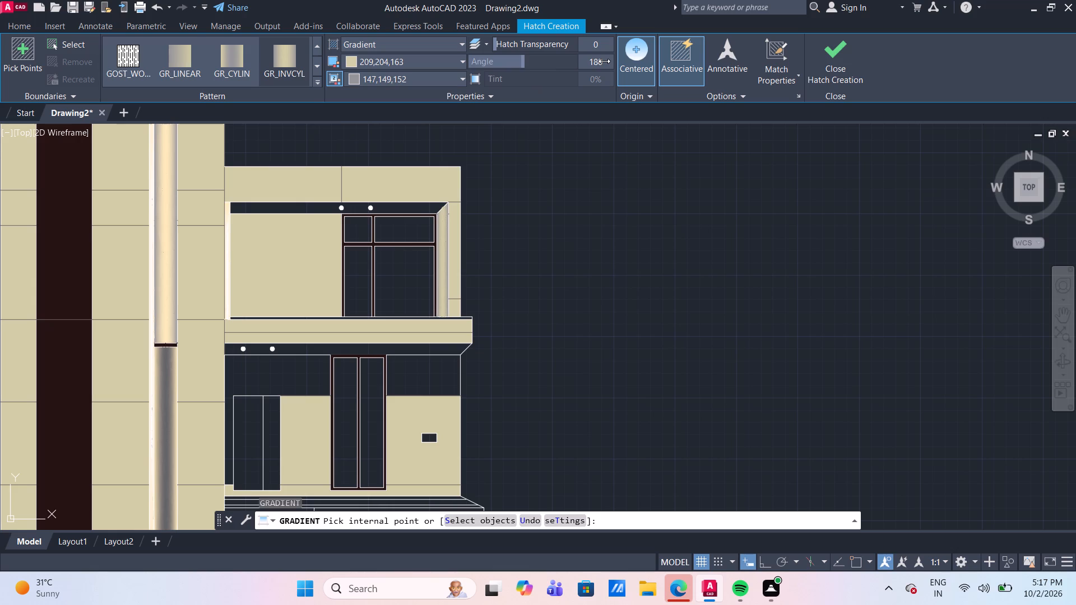
key(Return)
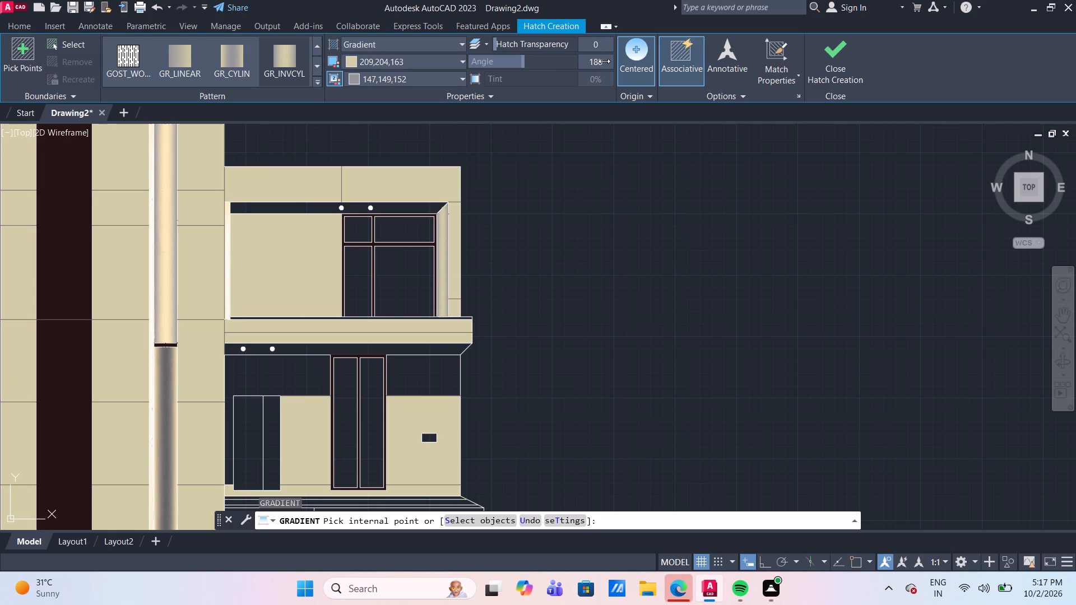
click(596, 60)
text(90)
key(Return)
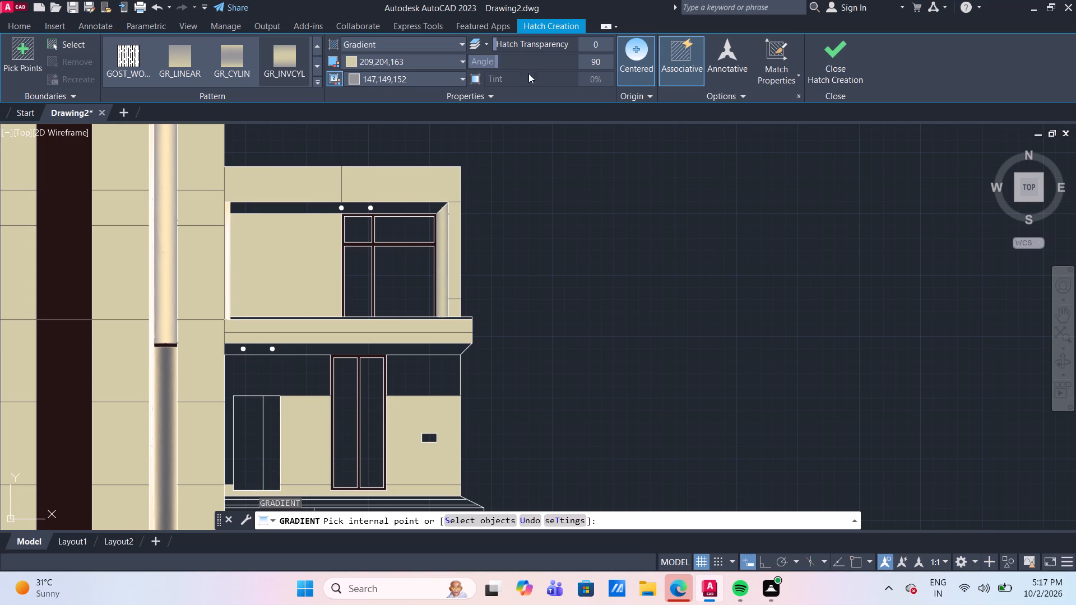
click(316, 207)
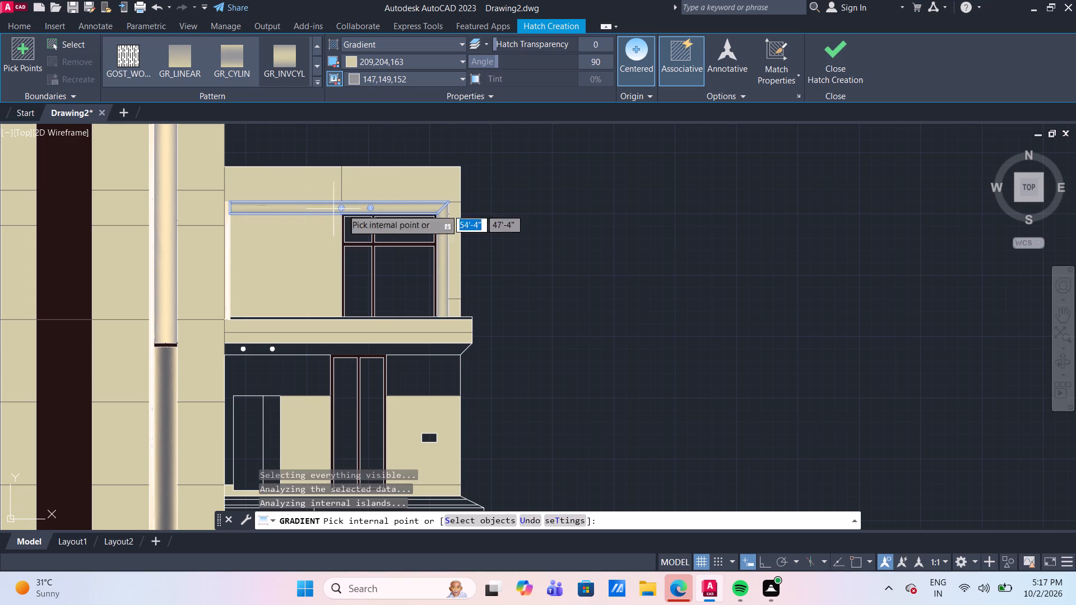
key(Return)
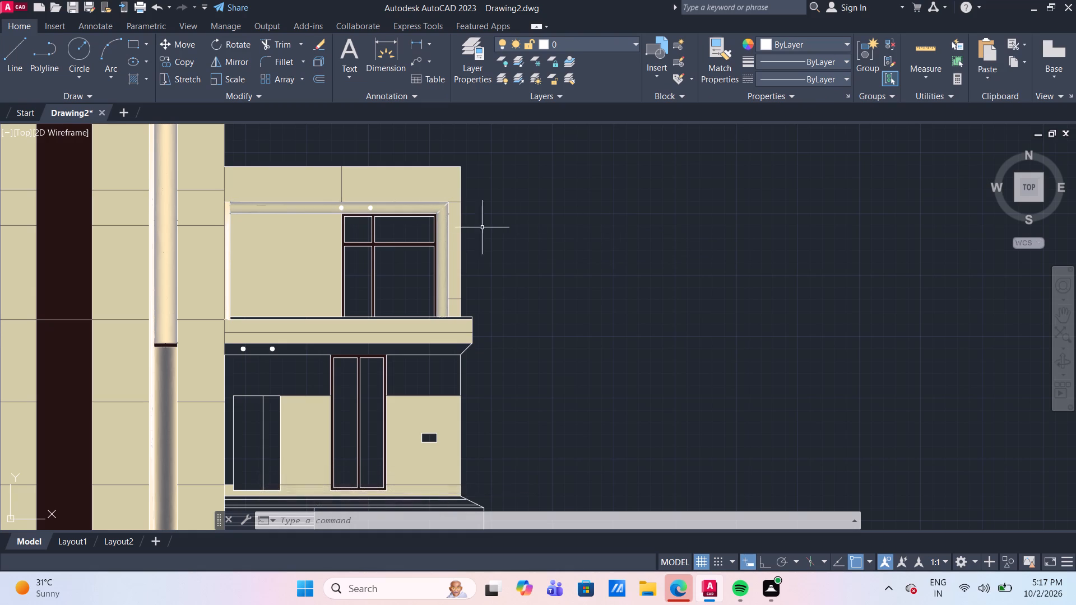
Change the second colour of the upper-floor soffit gradient to 80,81,83.
click(411, 207)
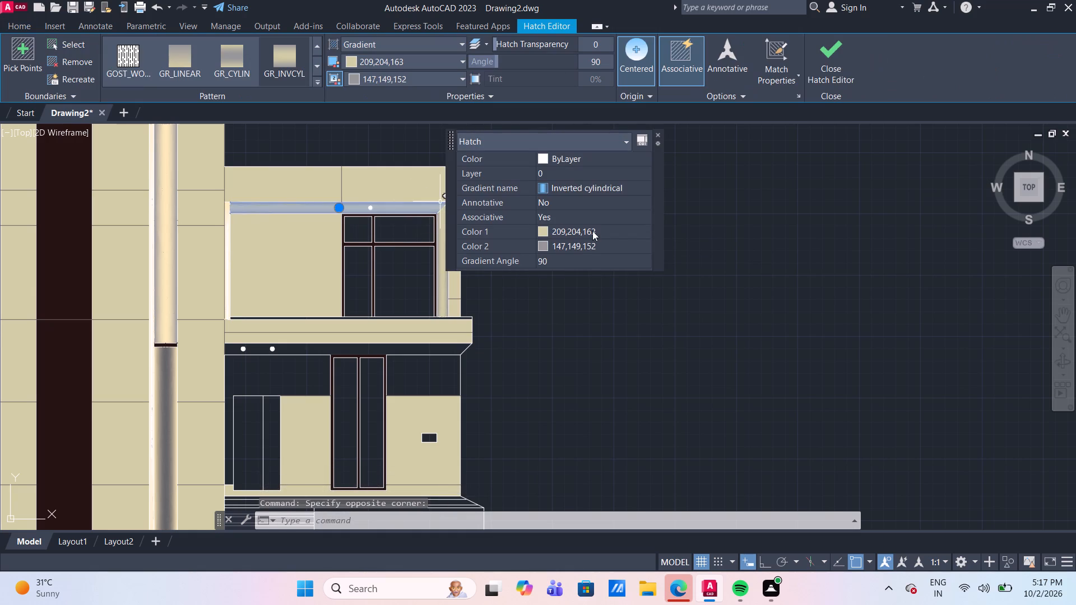
click(578, 243)
click(578, 243)
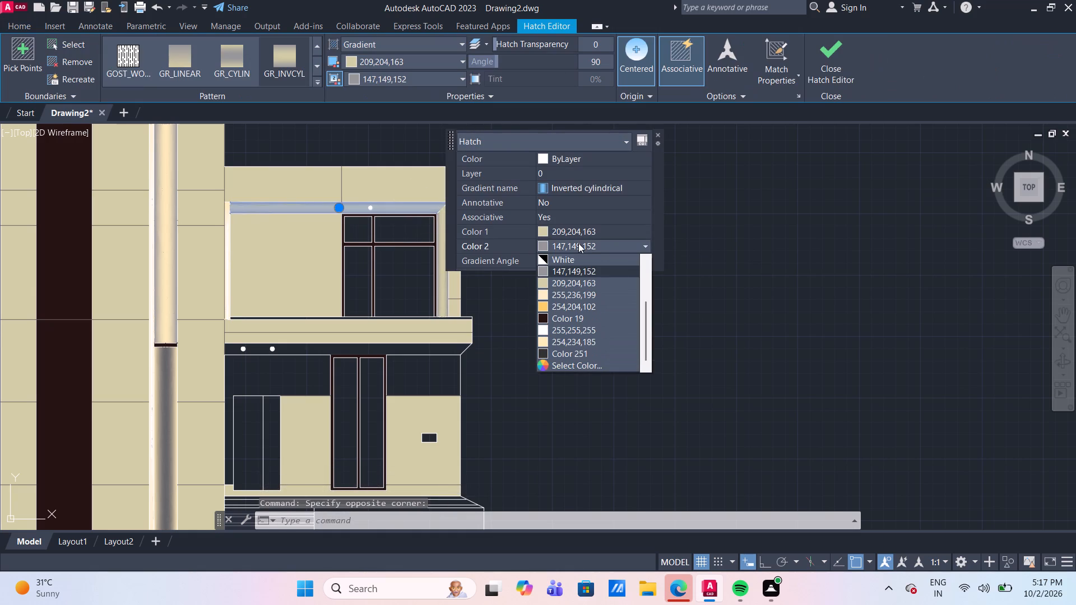
click(568, 364)
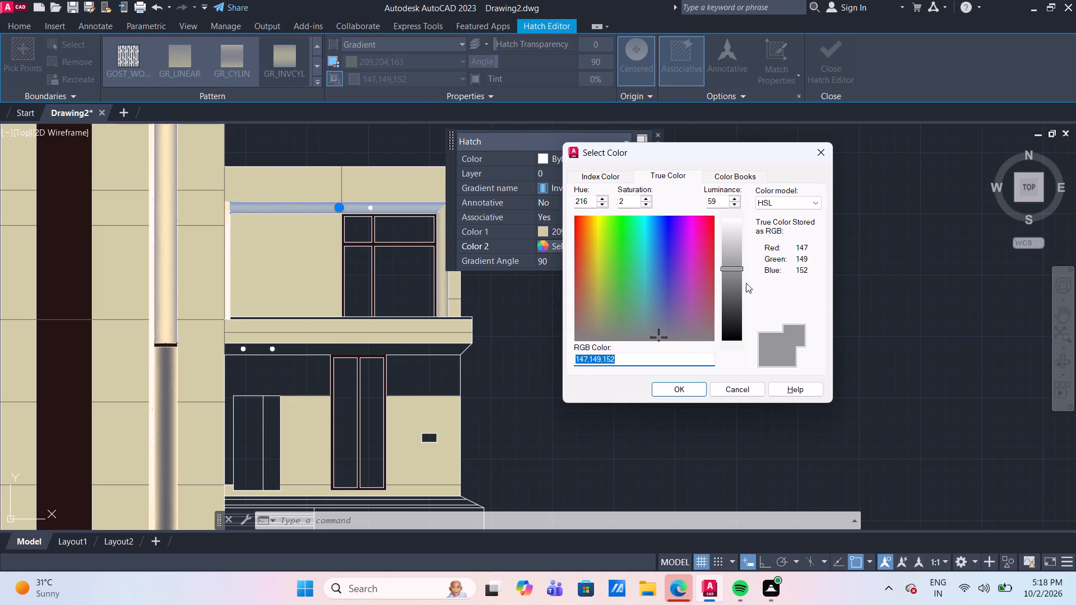
click(731, 290)
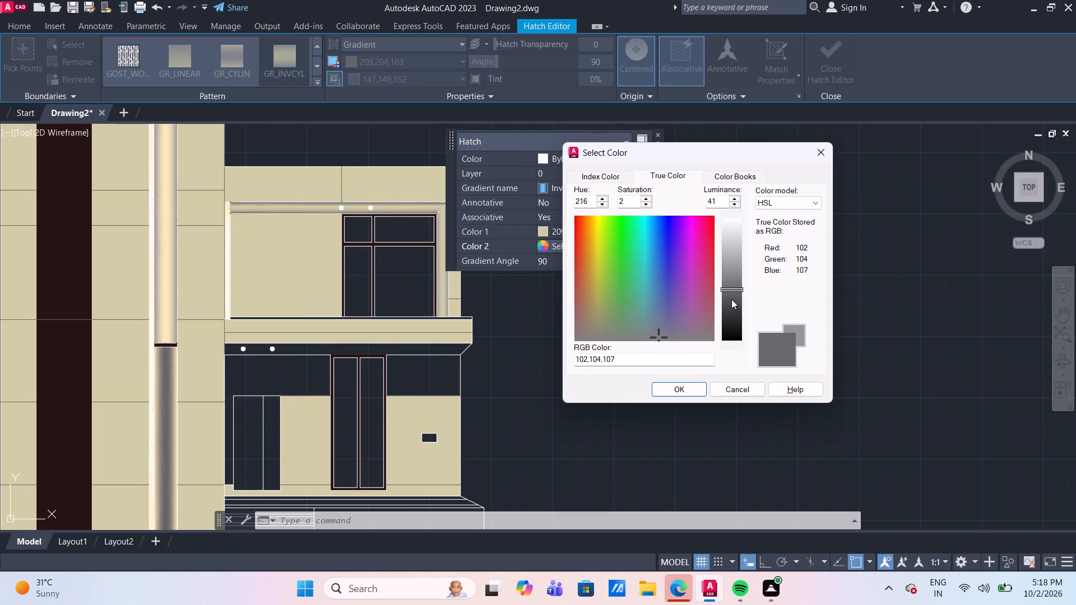
click(730, 301)
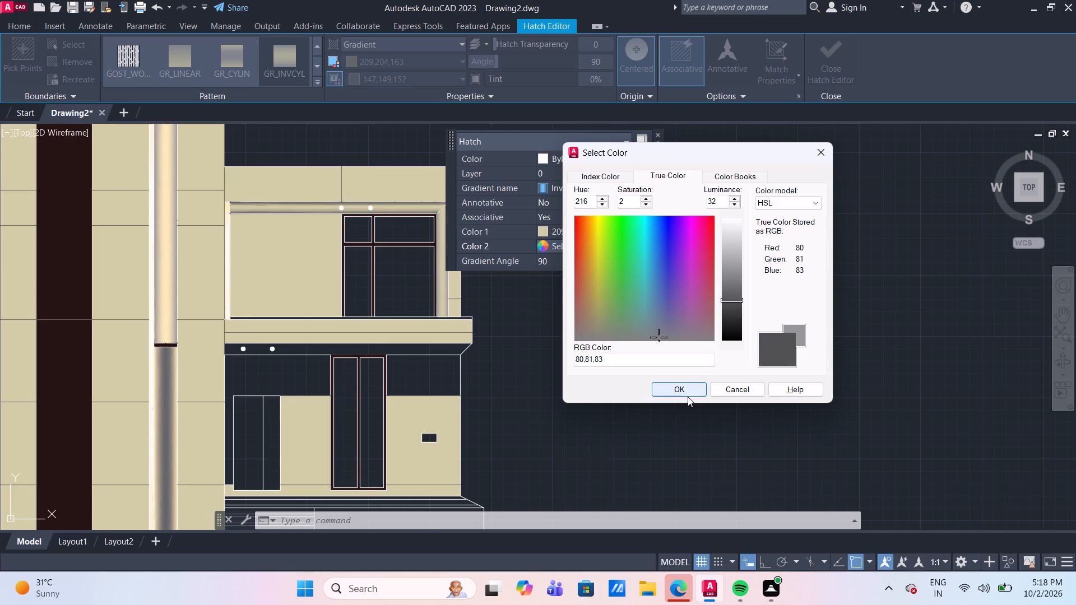
click(685, 387)
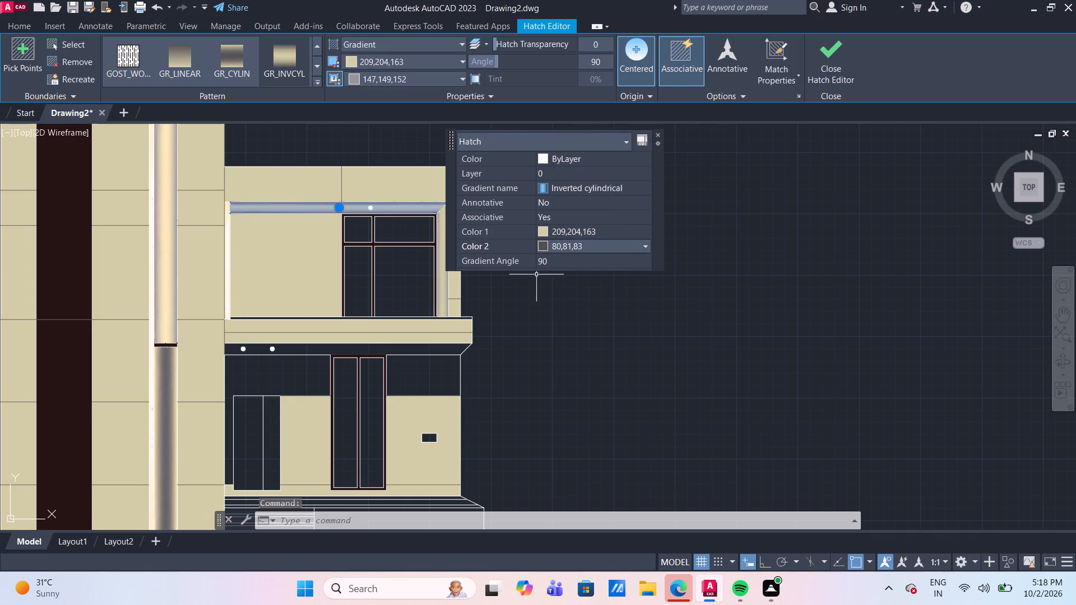
key(Escape)
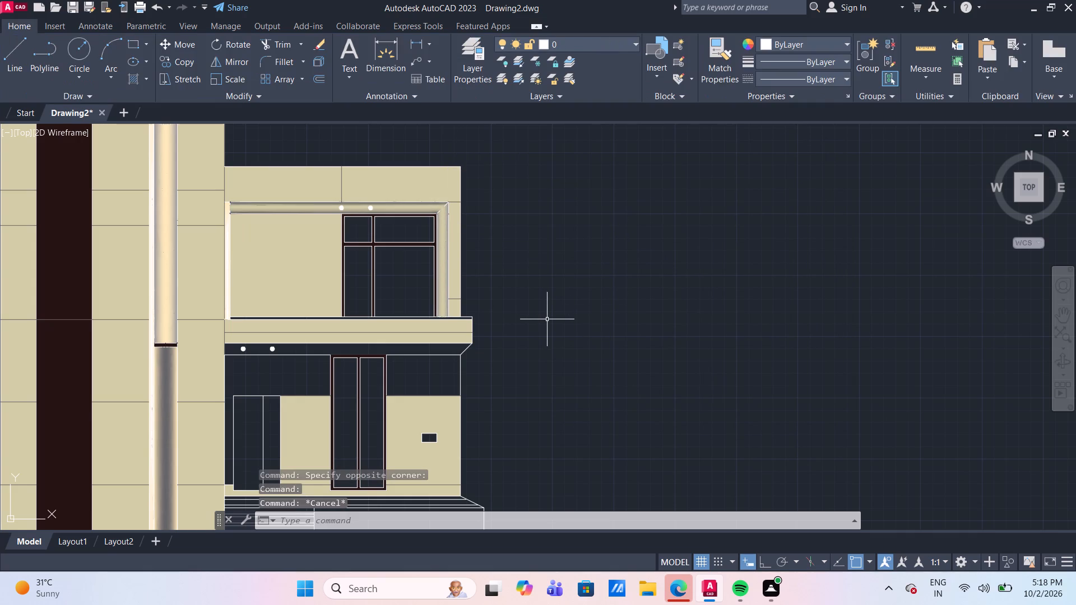
Fill the soffit strip below the balcony with the inverted cylindrical gradient at 90°, using colours 209,204,163 and 147,149,152.
middle_drag(543, 332, 554, 296)
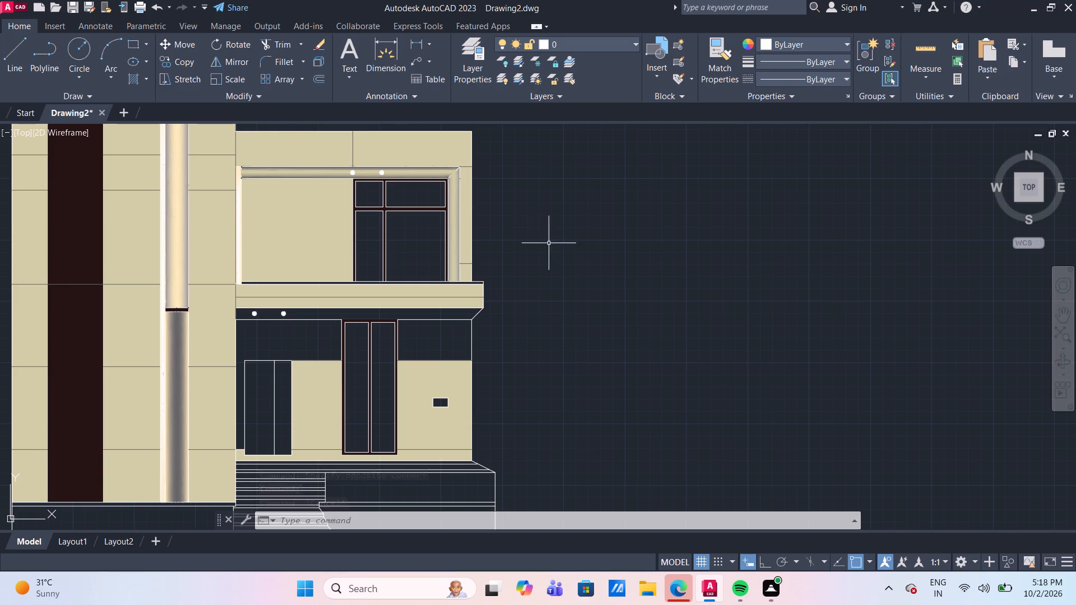
click(145, 81)
click(180, 127)
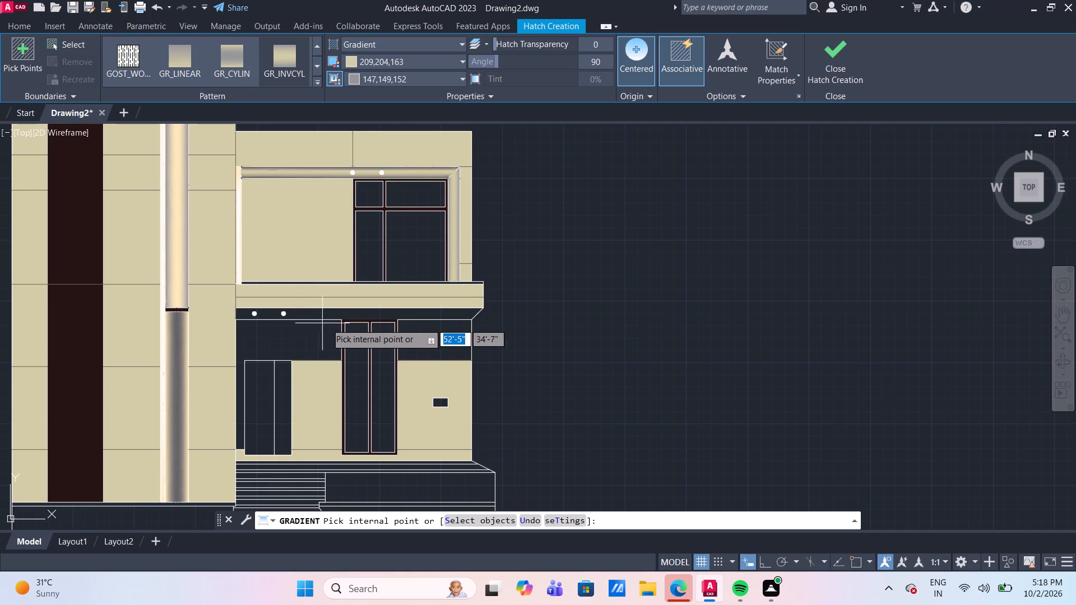
click(389, 315)
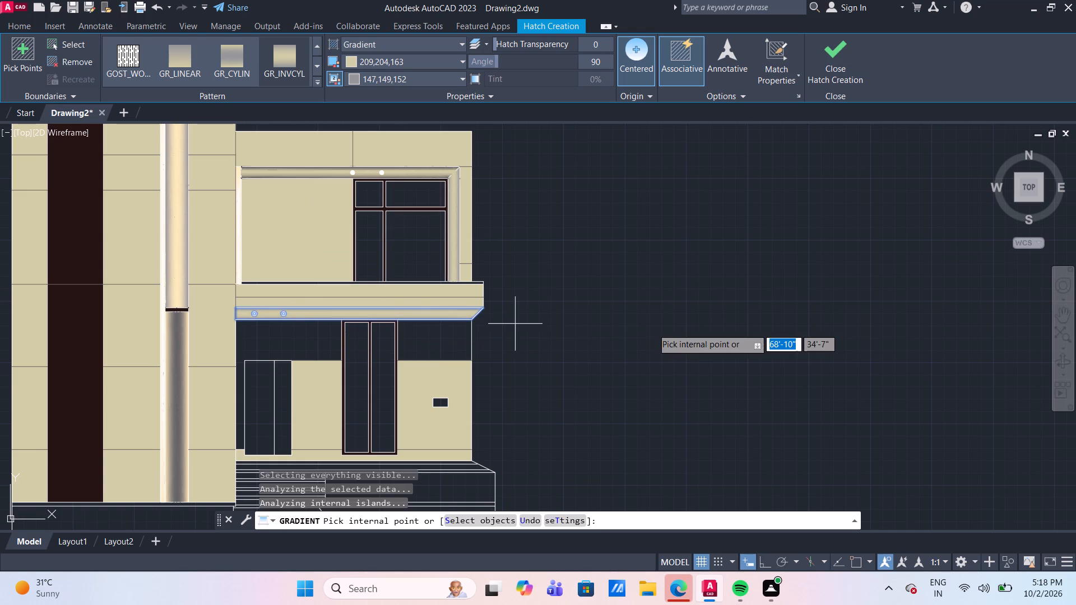
key(Return)
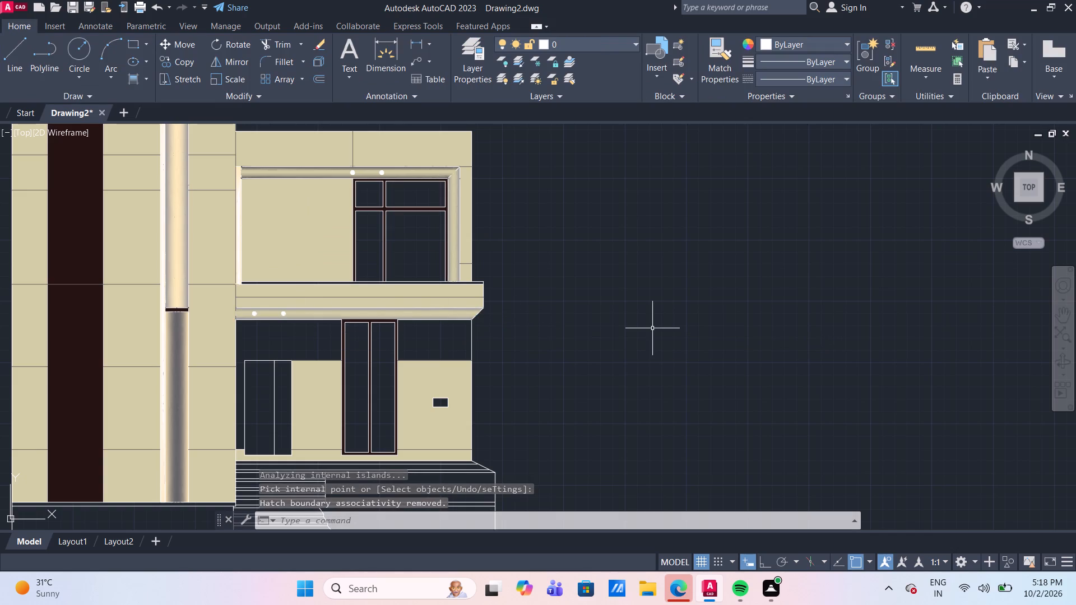
Fill the wall band under the balcony soffit, beside the double door, with a GR_LINEAR gradient at 90°, using colours 180,171,106 and 8.
click(145, 81)
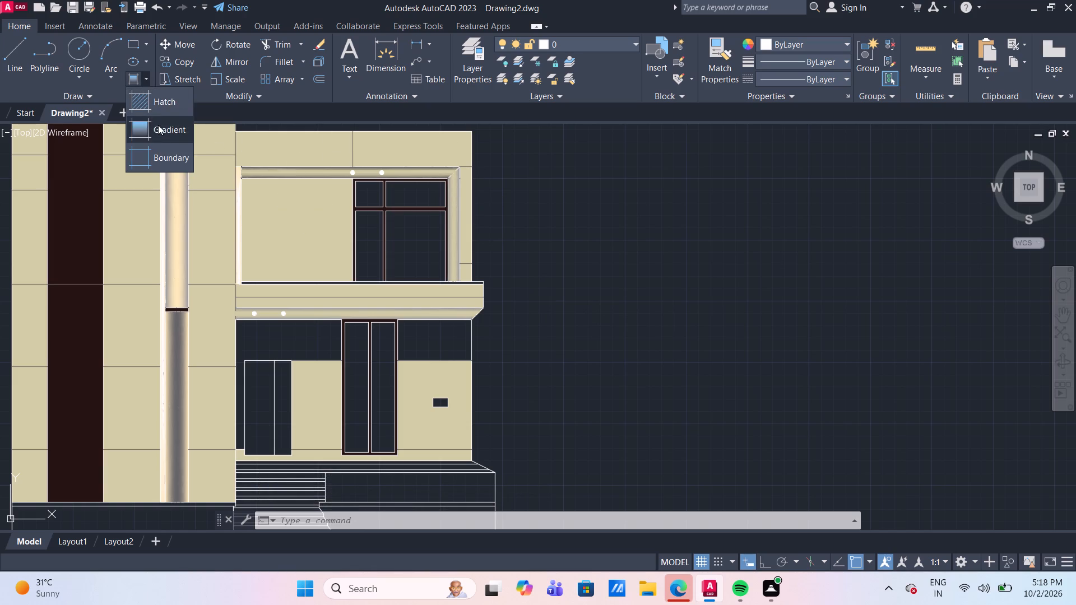
click(158, 127)
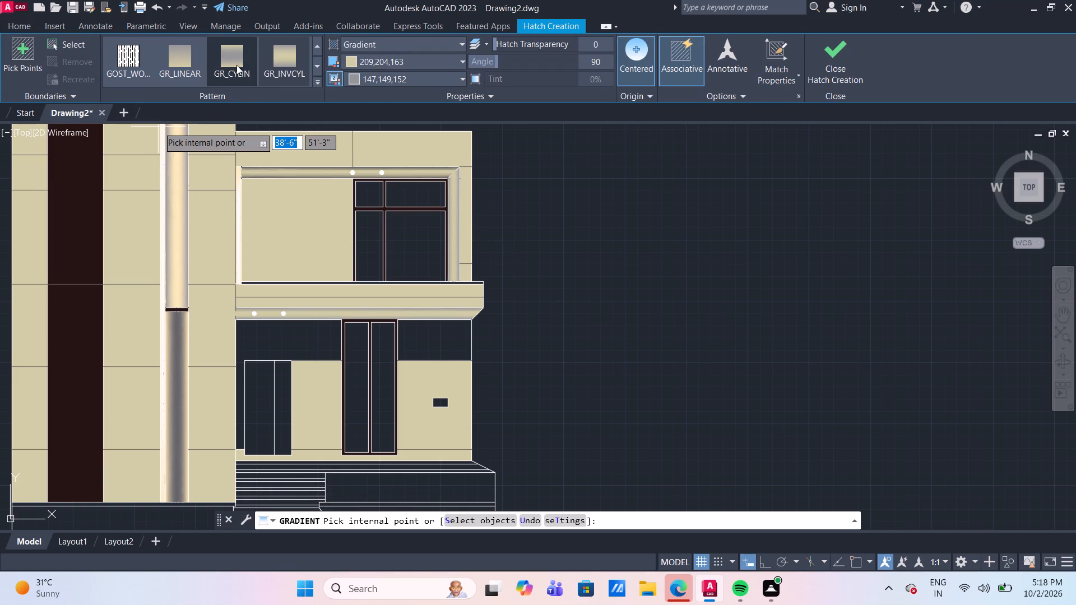
click(186, 57)
click(388, 79)
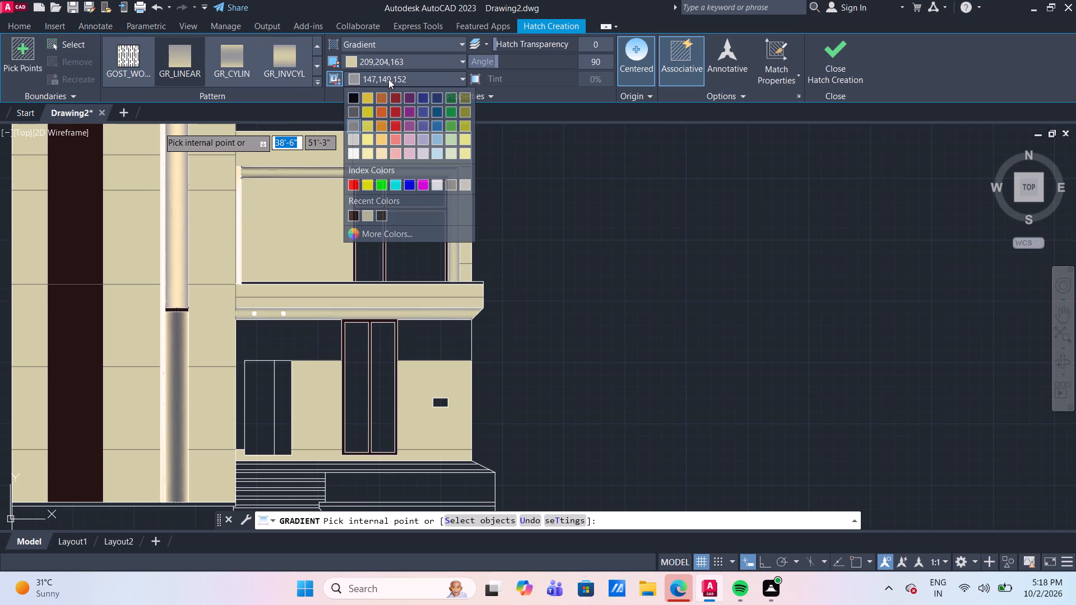
click(398, 231)
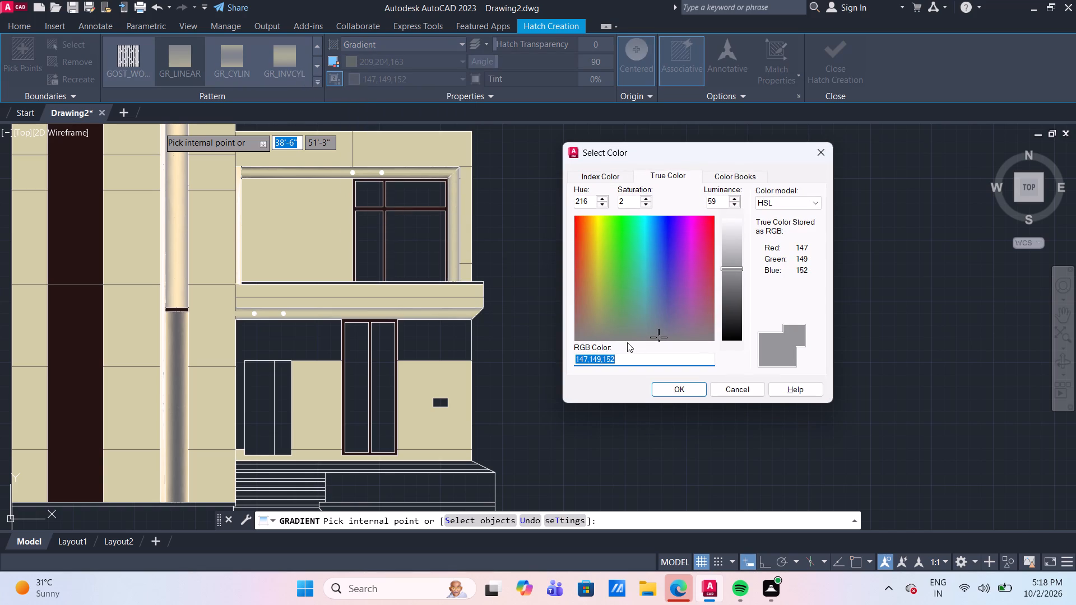
click(597, 337)
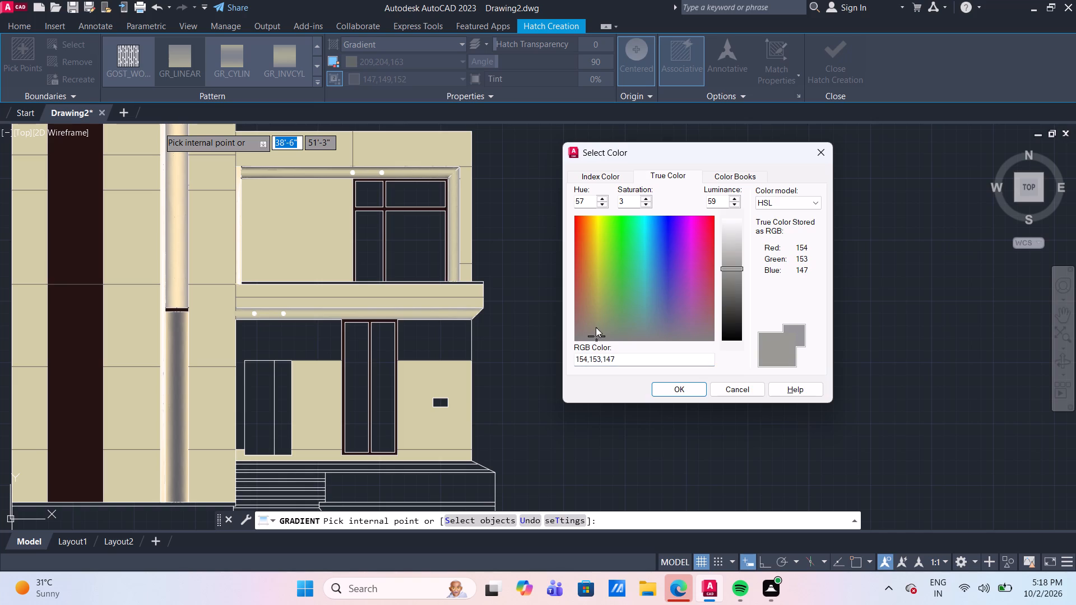
click(595, 325)
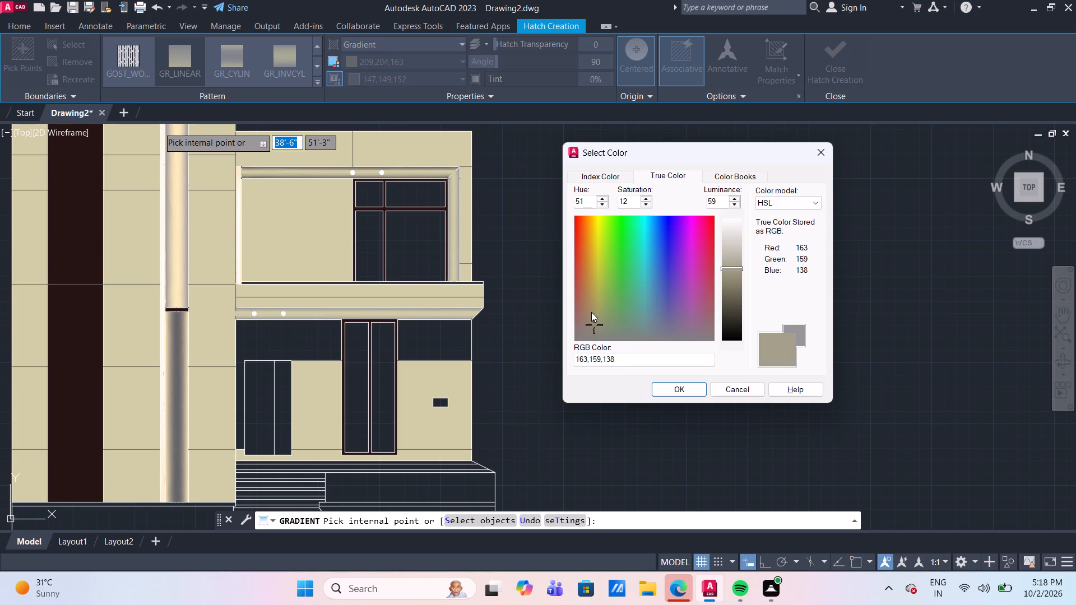
click(591, 309)
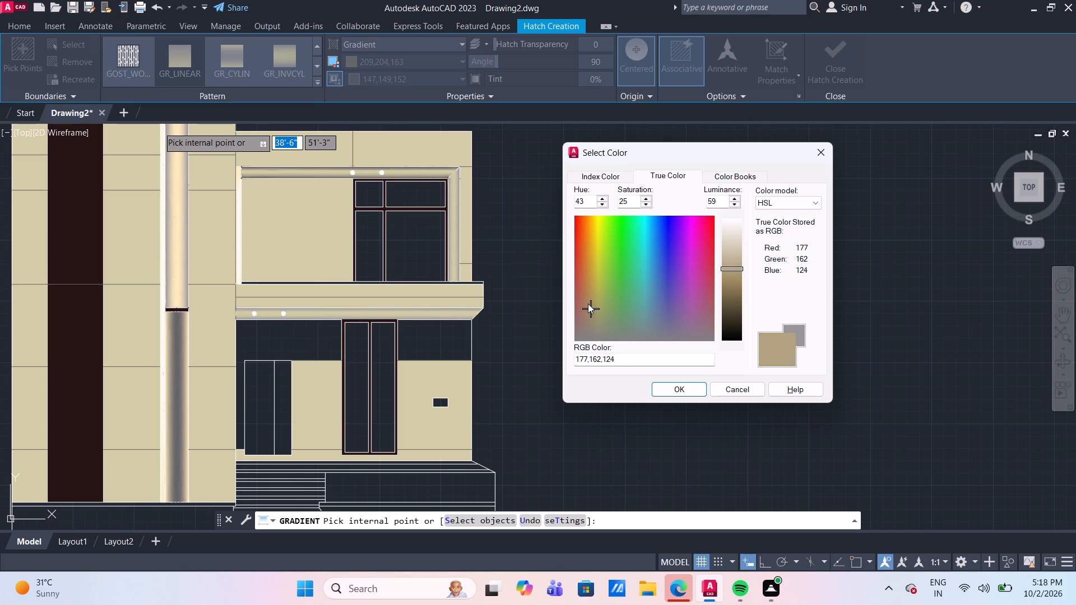
click(588, 304)
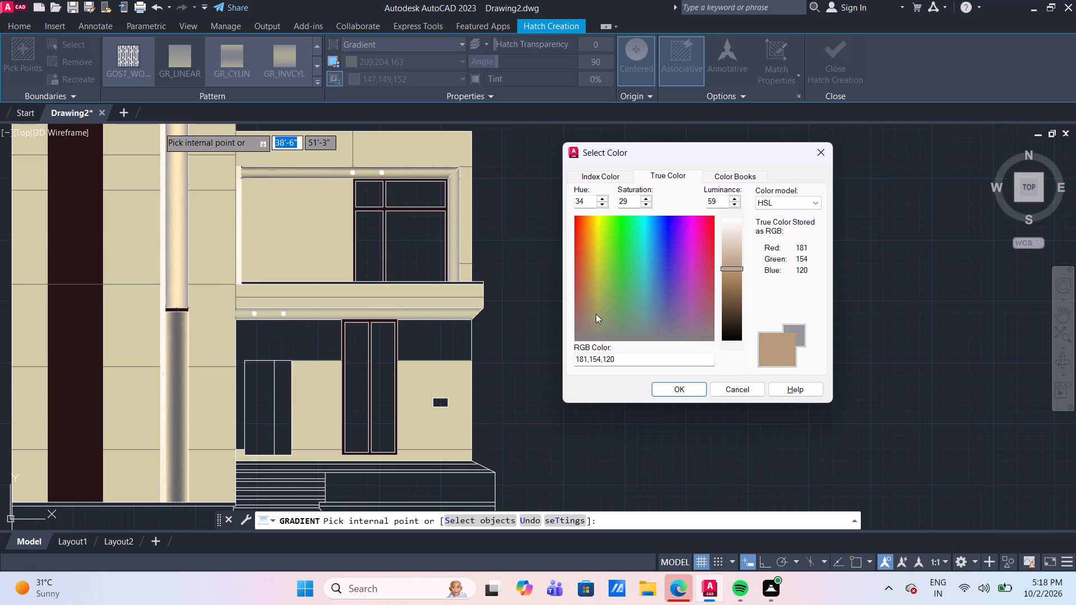
click(592, 318)
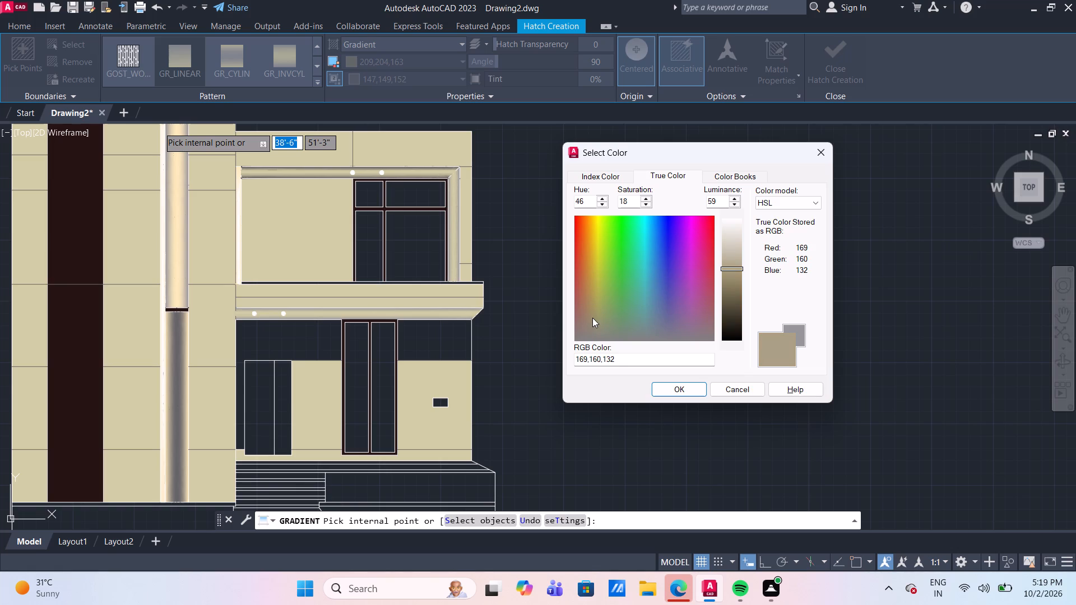
click(669, 388)
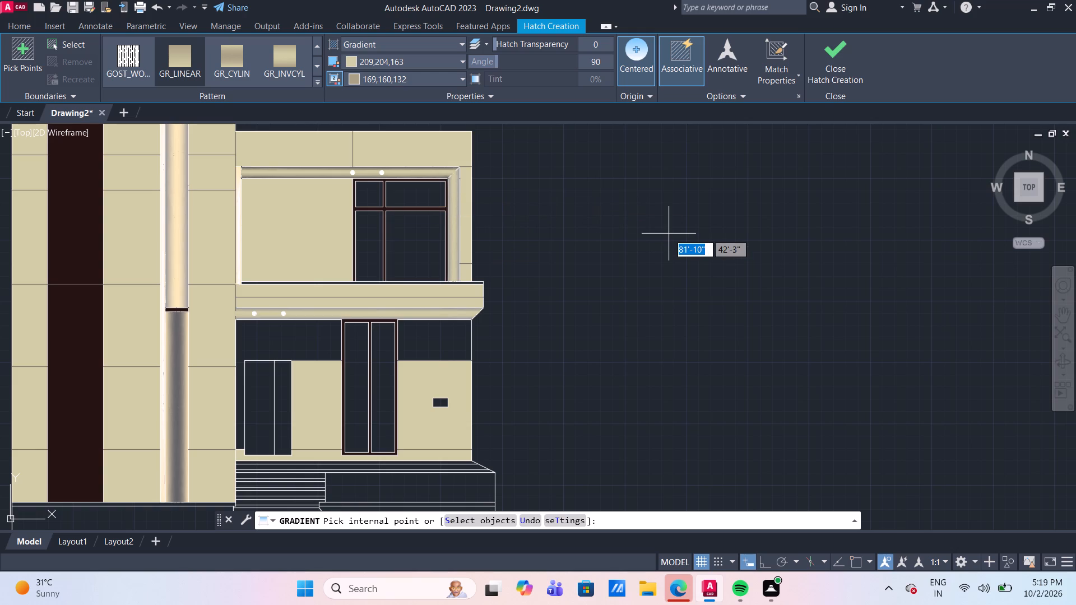
click(433, 61)
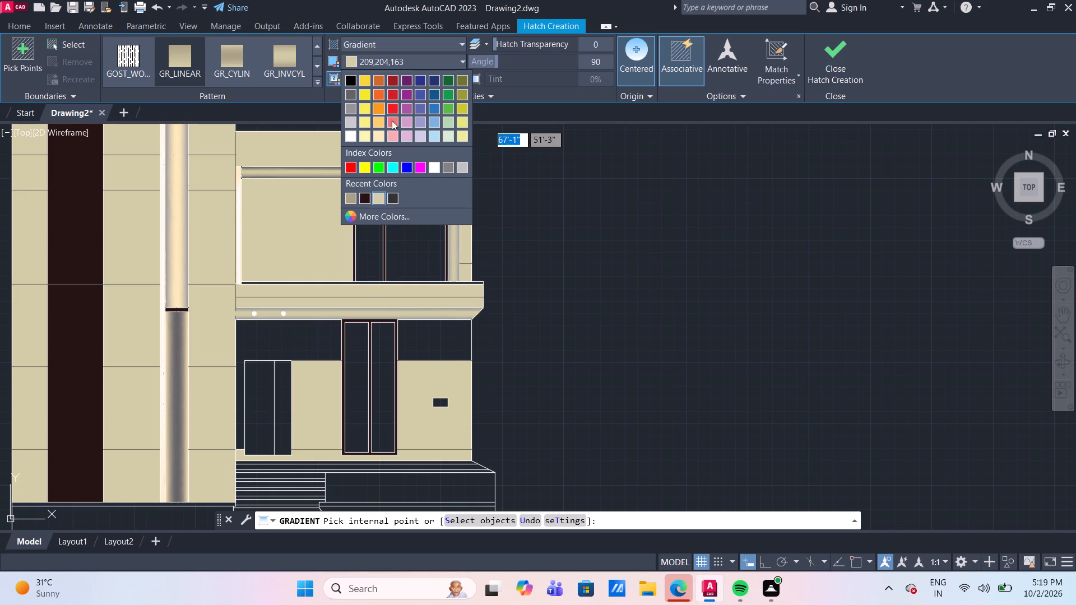
click(385, 215)
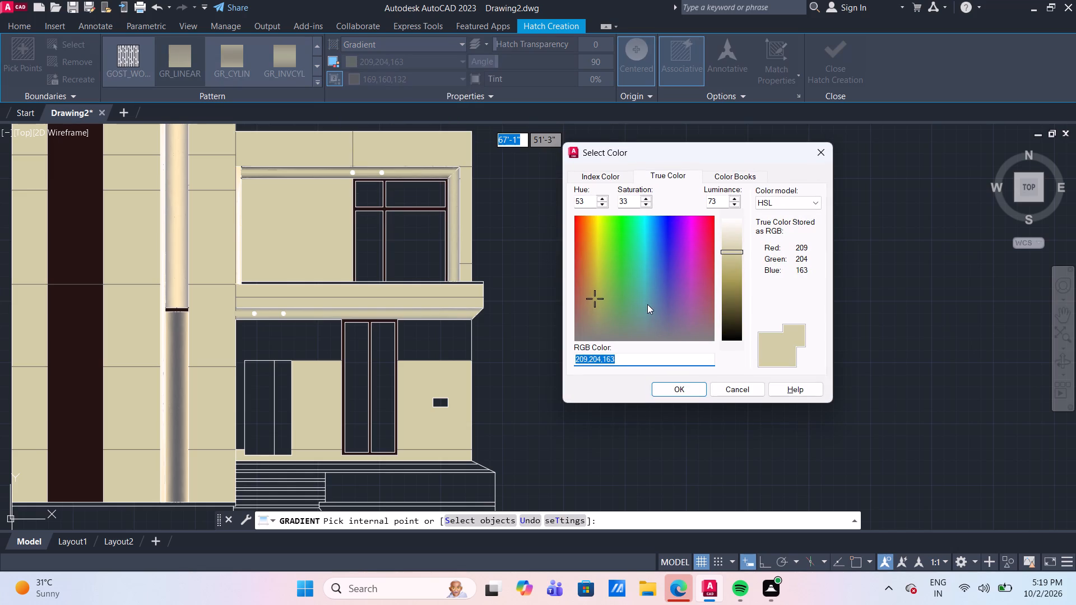
click(732, 272)
click(681, 389)
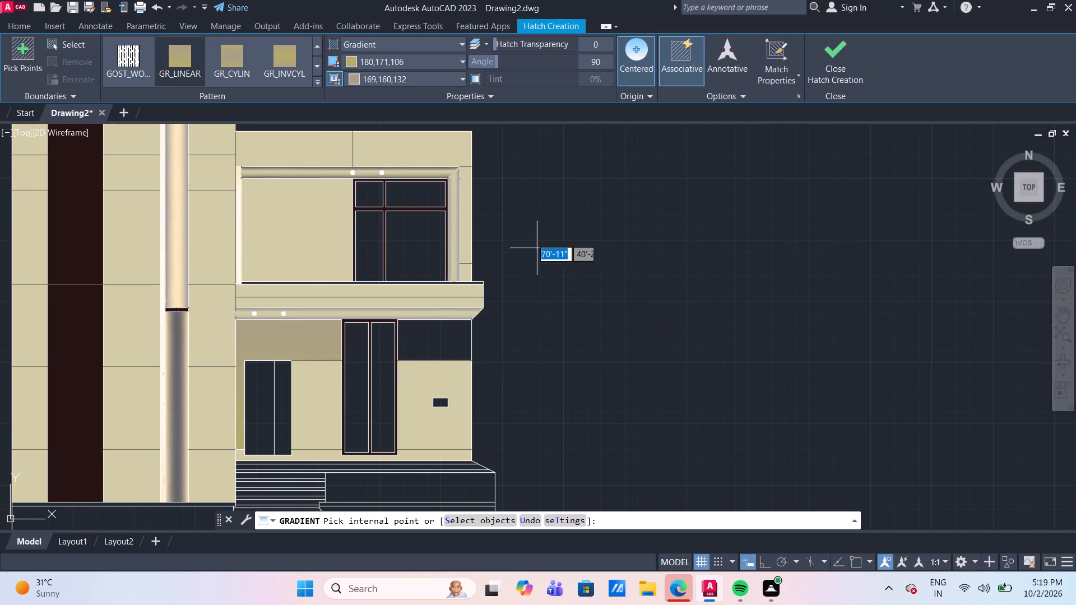
click(410, 80)
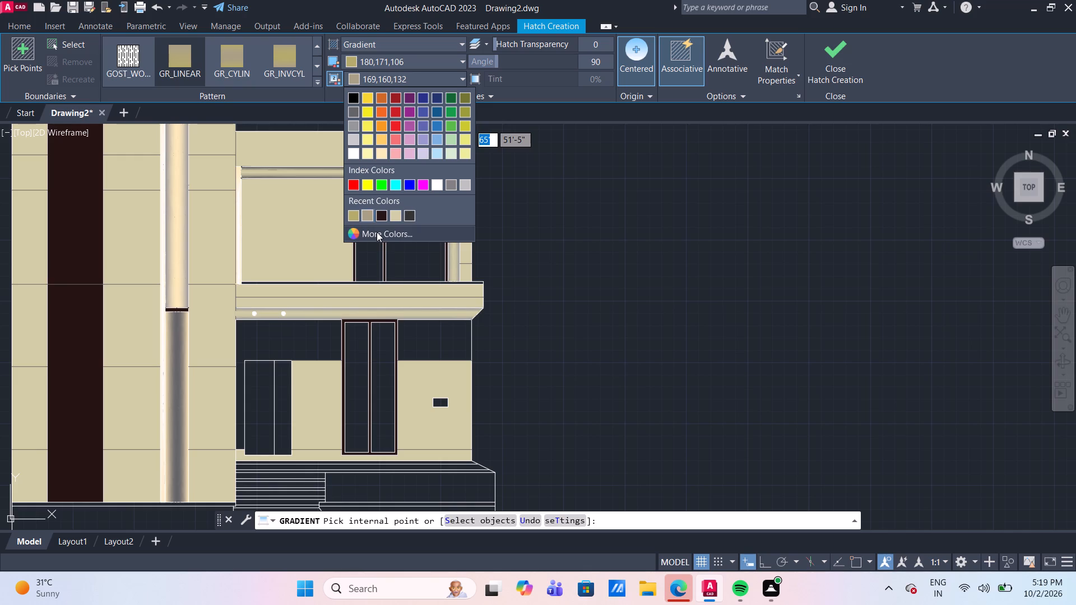
click(451, 184)
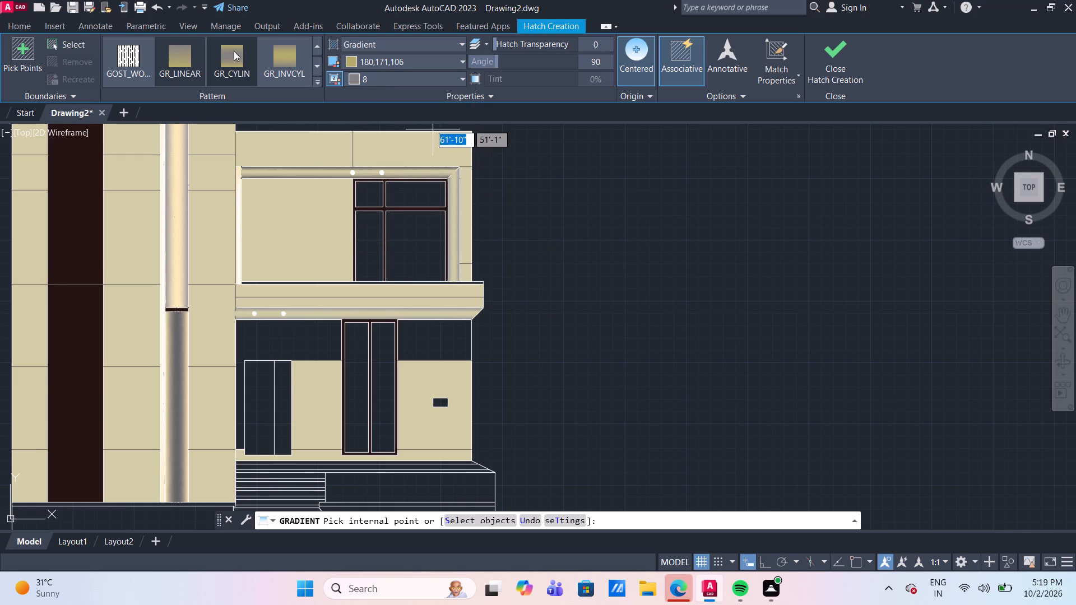
click(174, 55)
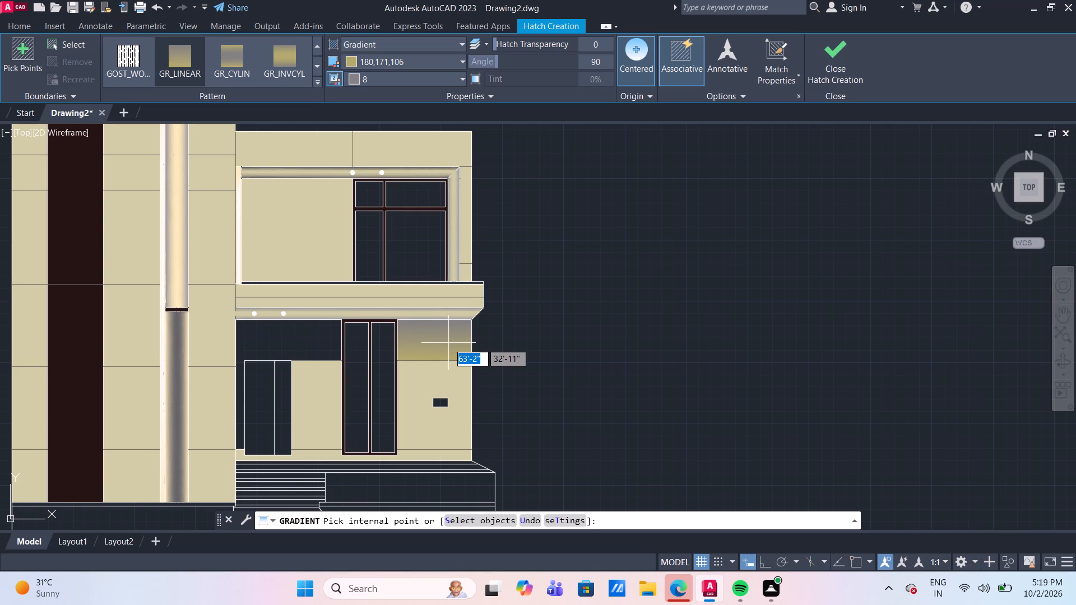
click(448, 343)
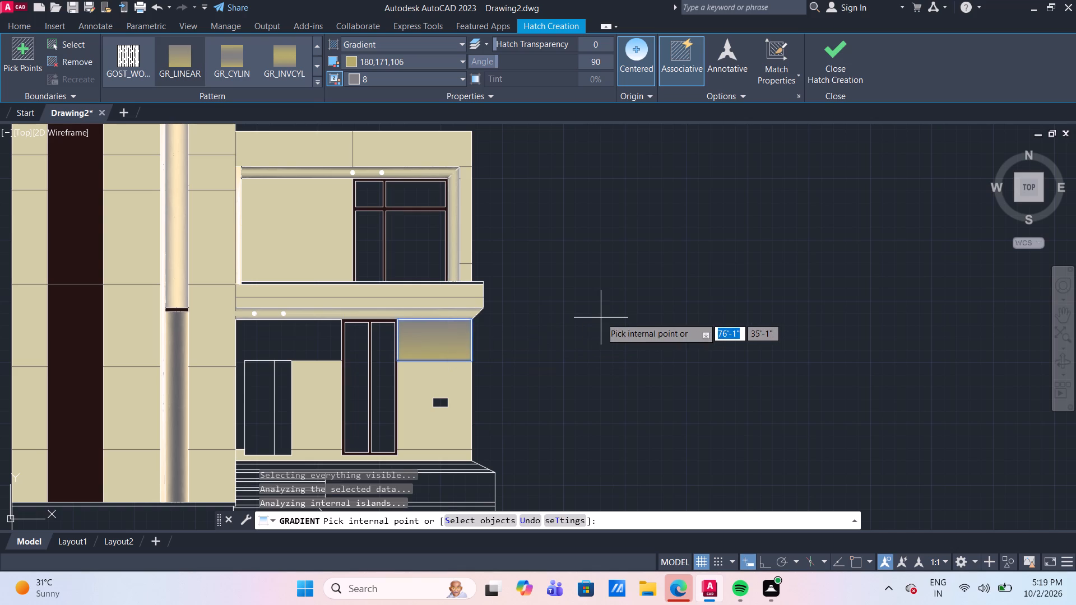
key(Return)
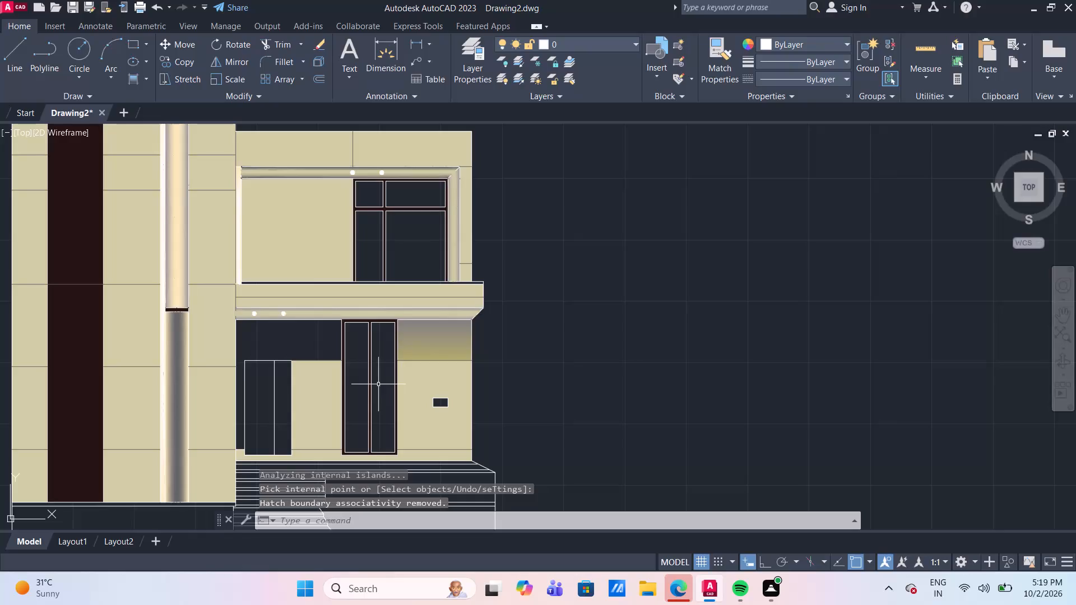
Draw a short horizontal line from the top corner of the small ground-floor opening to the tower wall edge.
scroll(287, 363, up, 1)
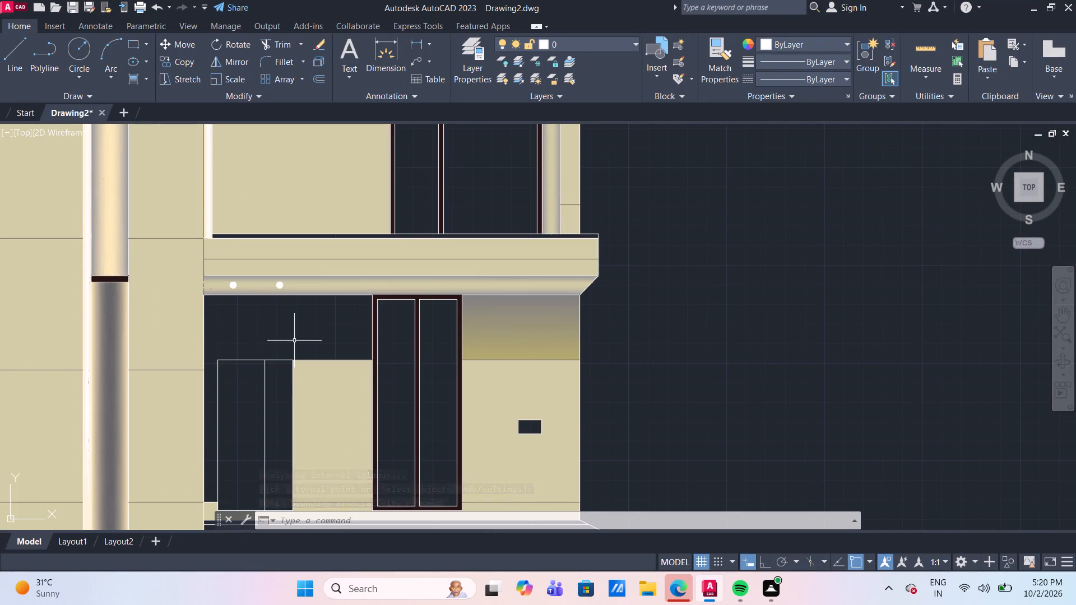
key(l)
key(Return)
scroll(264, 351, up, 1)
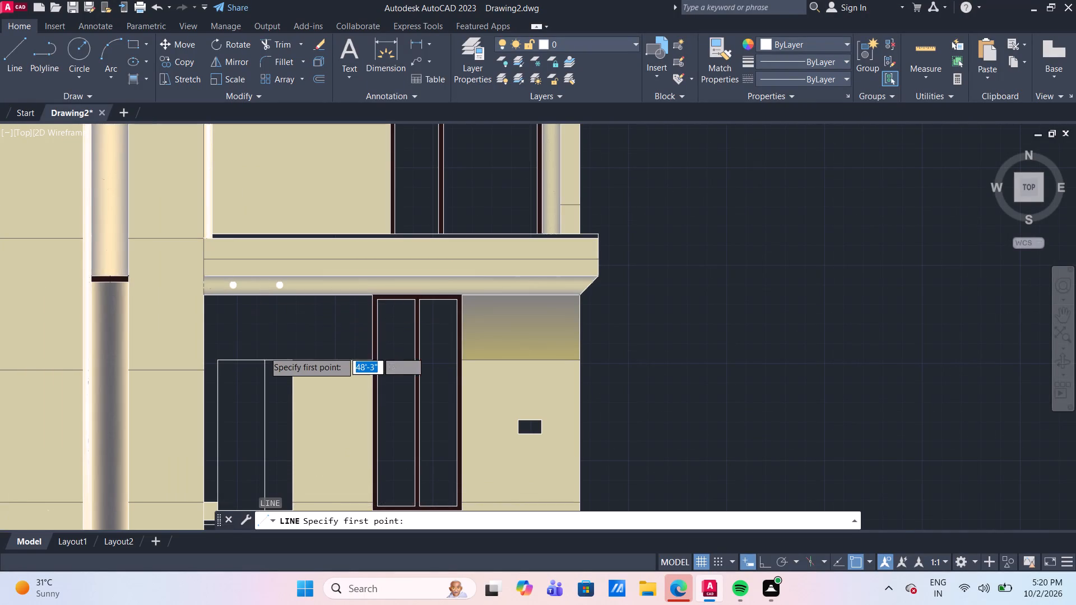
scroll(265, 352, up, 1)
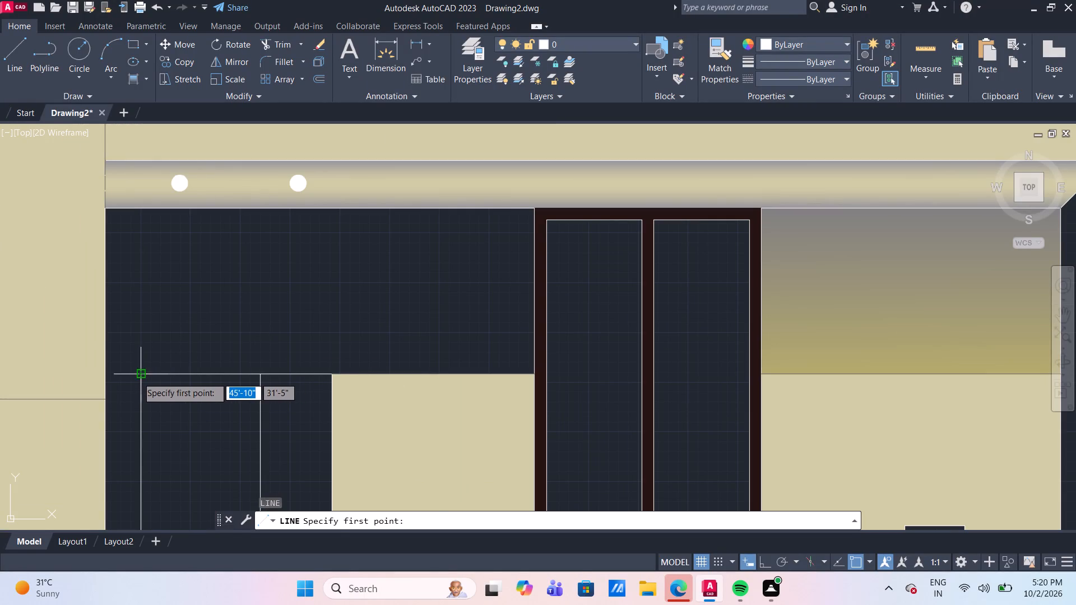
click(137, 377)
click(103, 376)
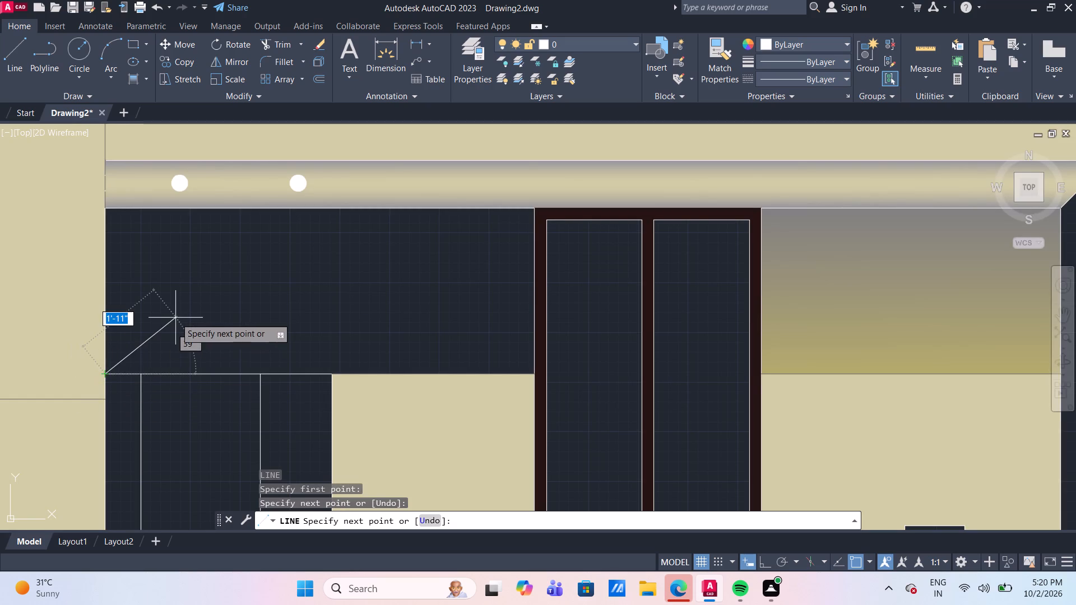
key(Return)
Change the first colour of the linear gradient beside the double door to 209,204,163.
scroll(178, 317, down, 3)
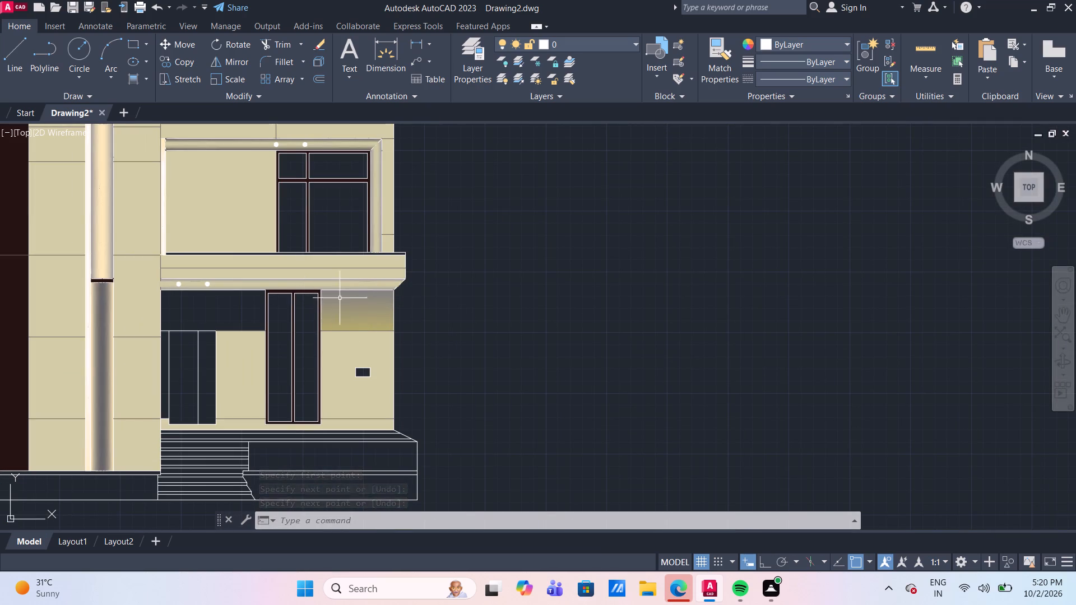
click(377, 325)
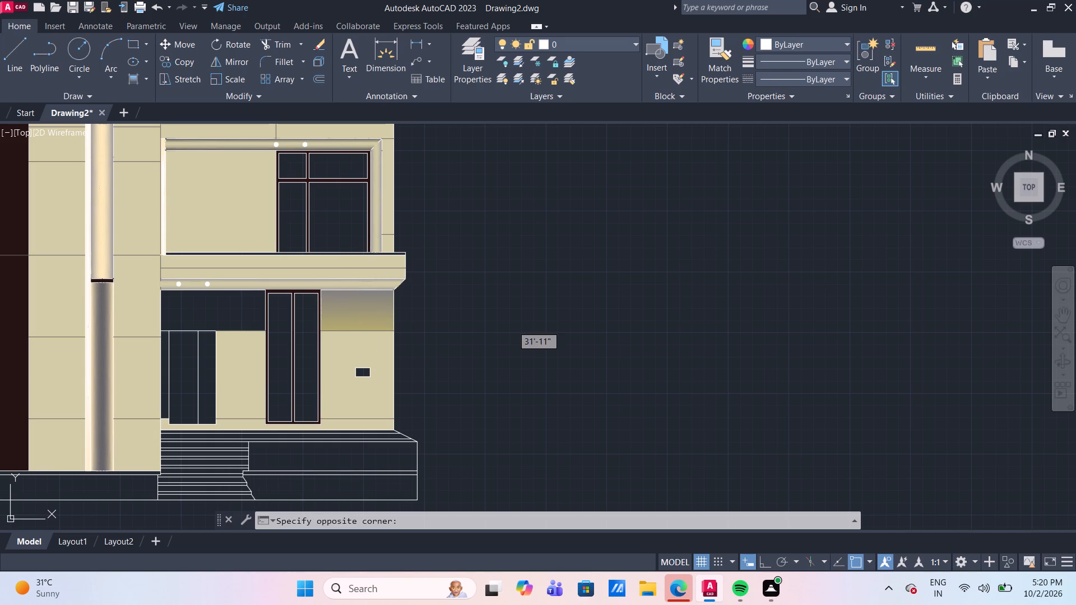
click(535, 274)
click(536, 274)
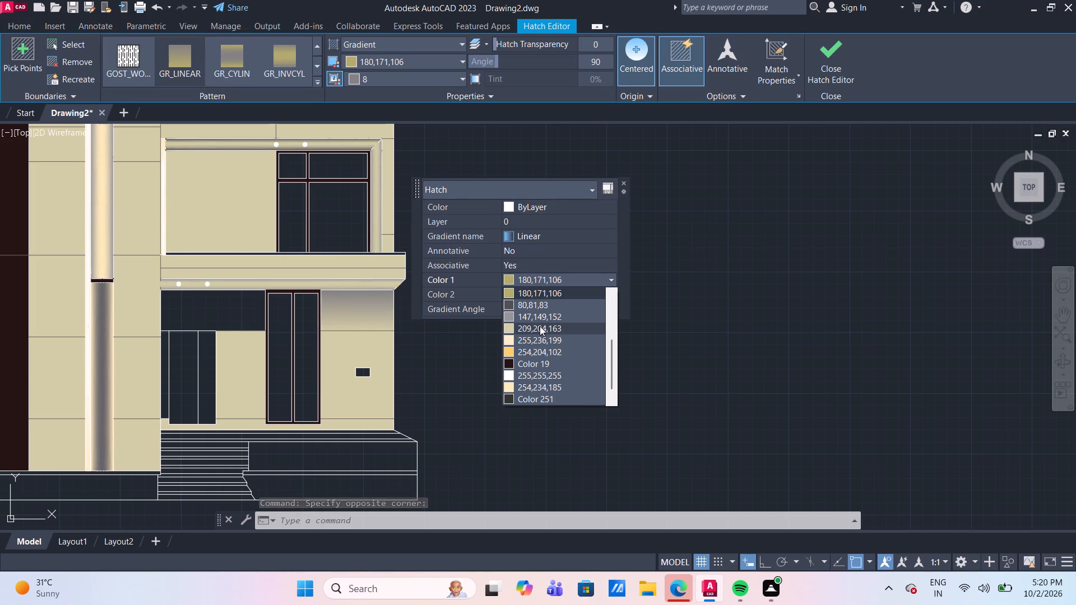
click(540, 326)
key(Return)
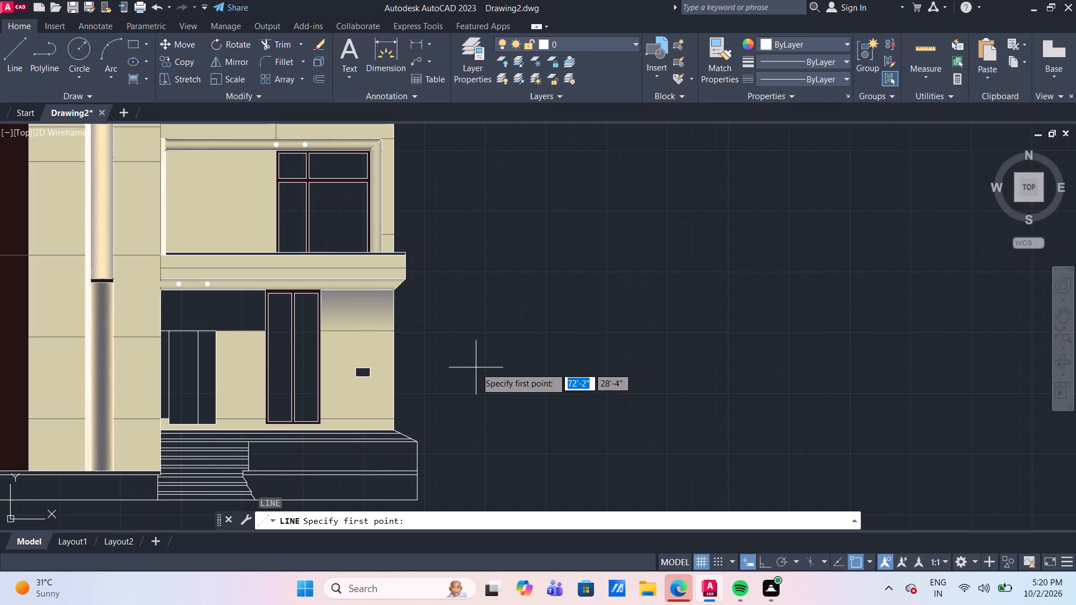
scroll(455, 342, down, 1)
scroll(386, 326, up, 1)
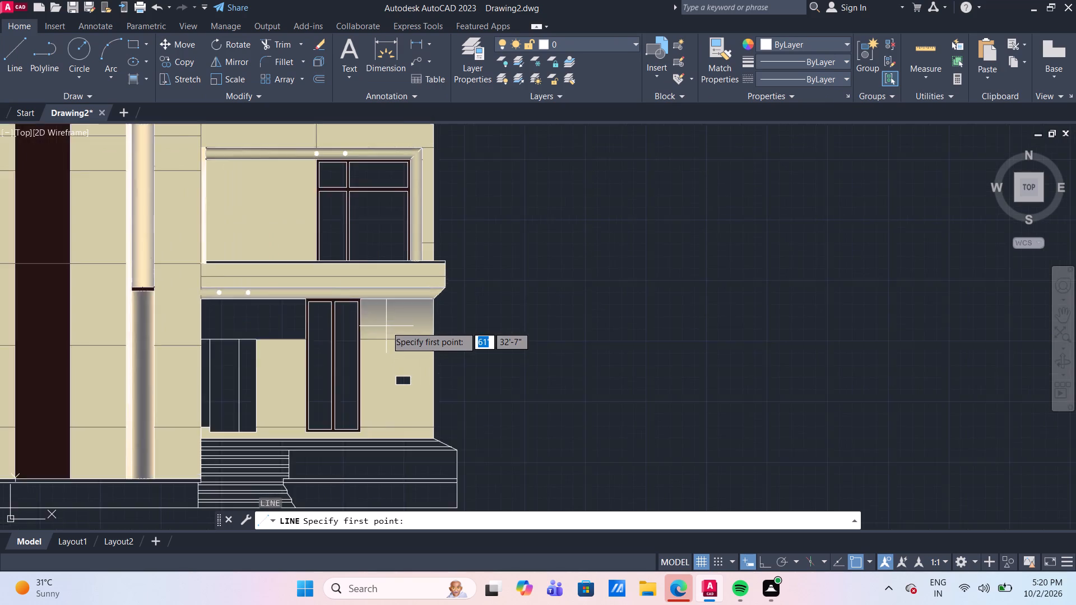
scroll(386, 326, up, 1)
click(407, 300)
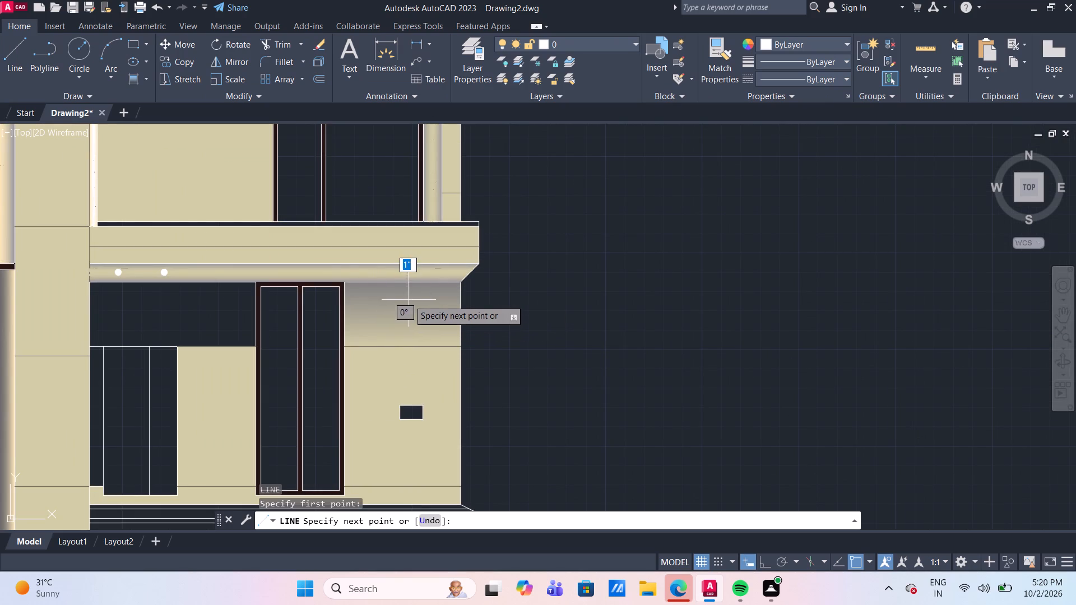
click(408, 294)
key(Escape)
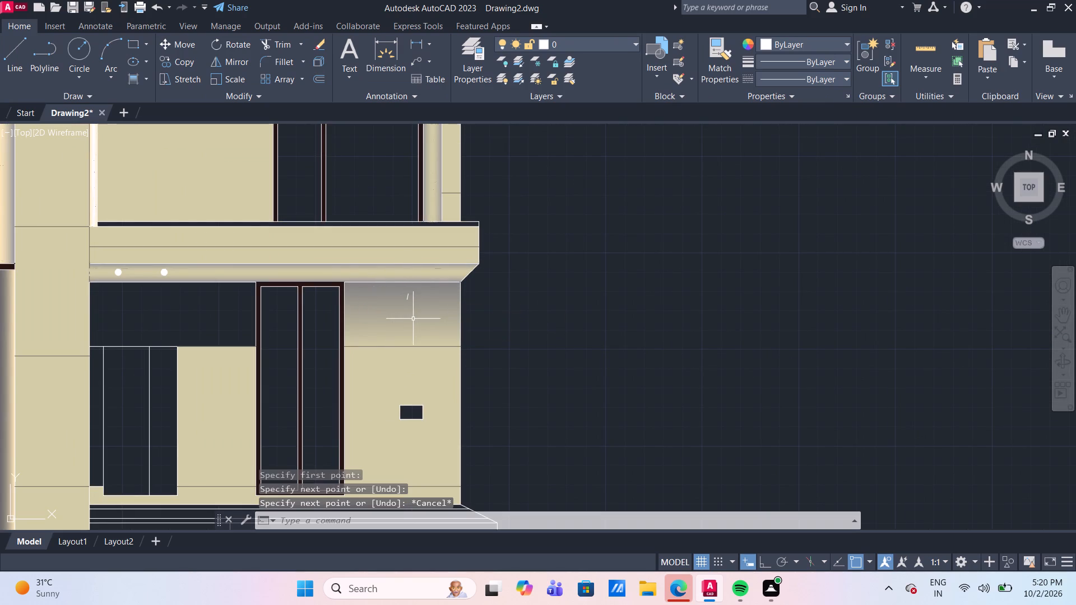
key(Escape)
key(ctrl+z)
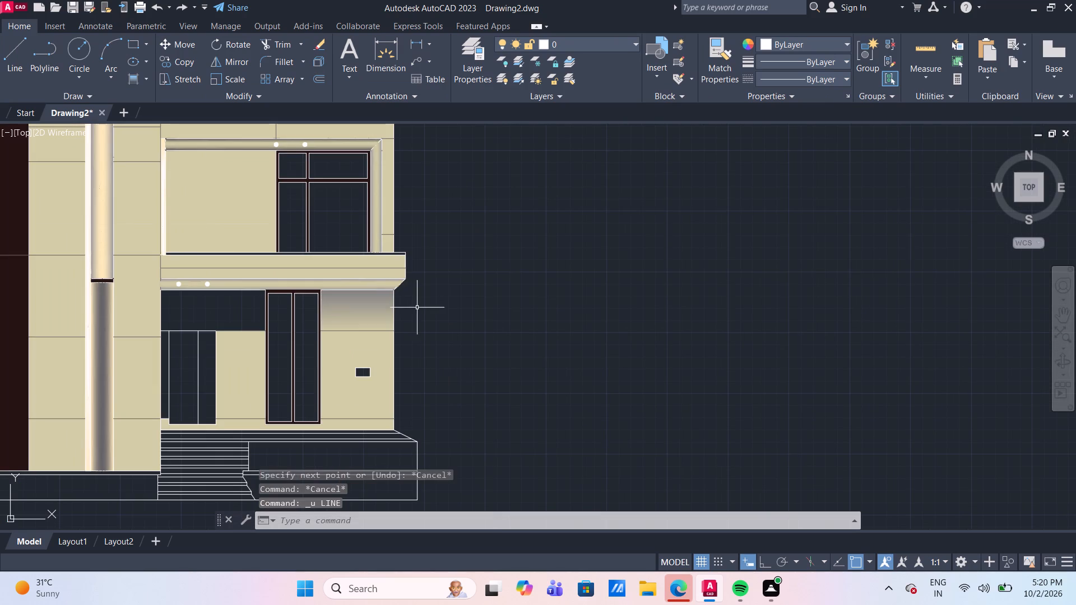
Change the second colour of the linear gradient beside the double door to 80,81,83.
click(333, 305)
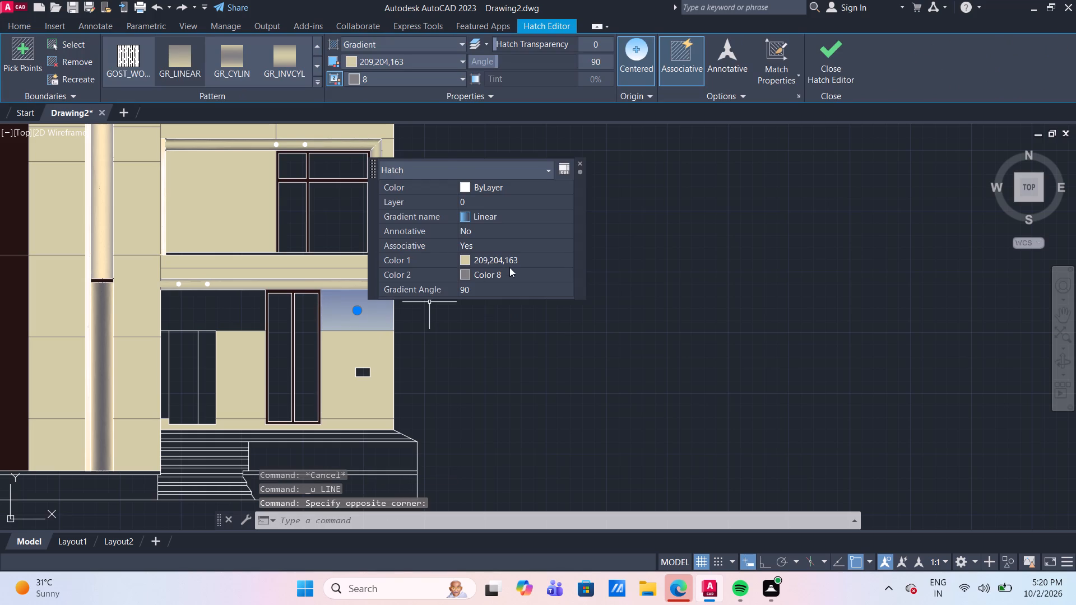
click(507, 273)
click(509, 277)
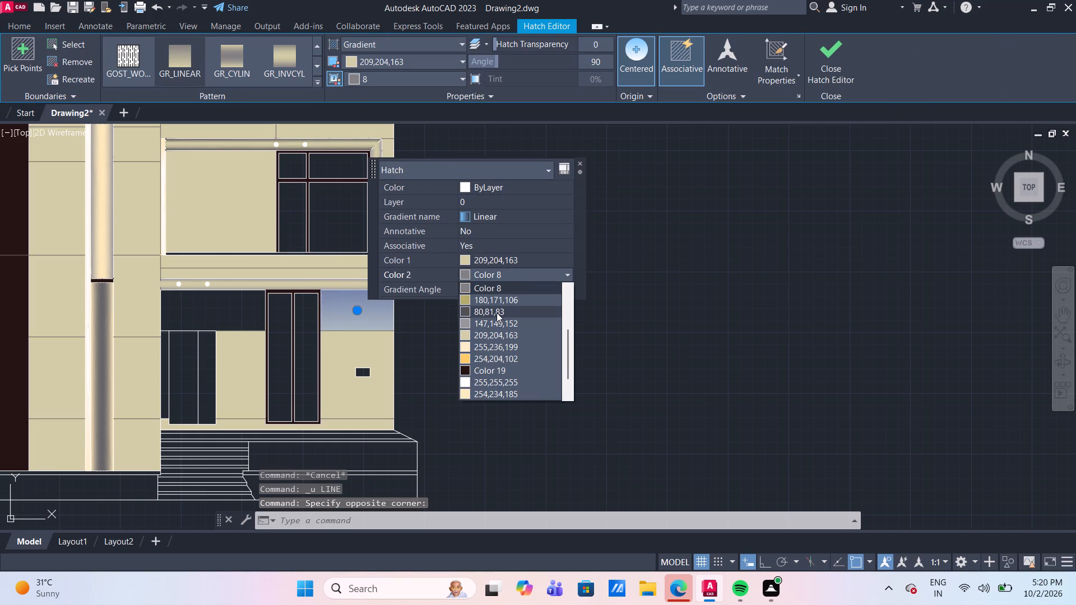
click(497, 313)
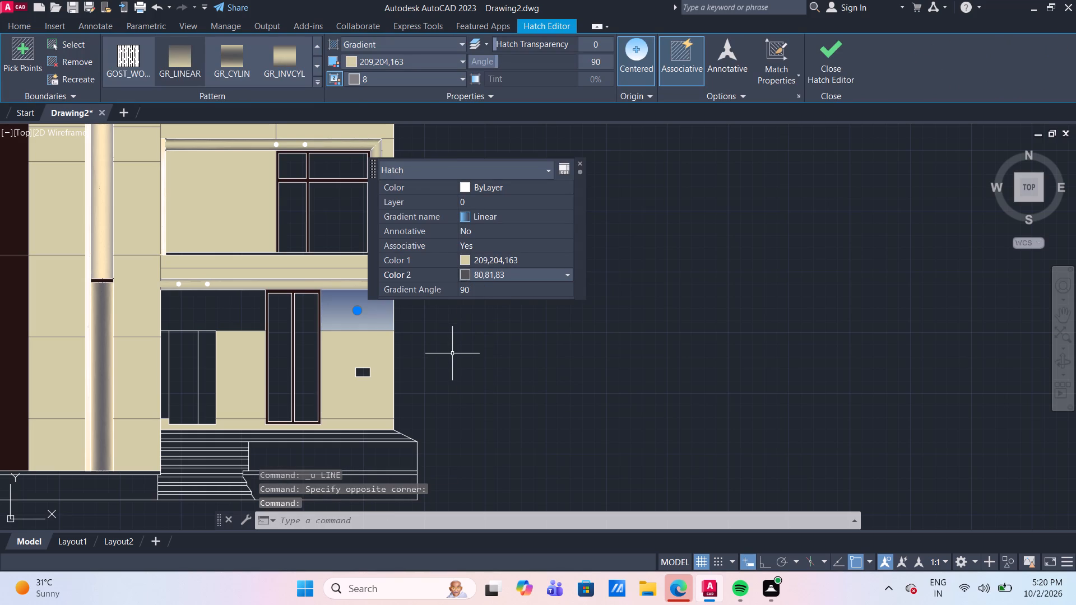
key(Escape)
scroll(453, 355, down, 1)
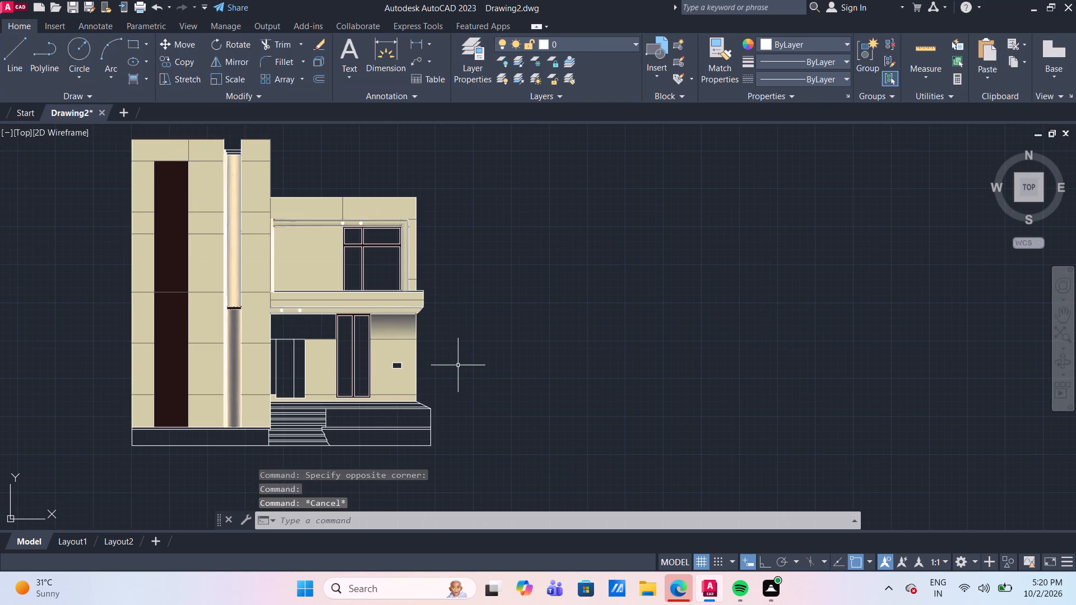
Fill the wall band between the tower and the double door, under the balcony soffit, with a 90° linear gradient in colours 180,171,106 and 8.
scroll(259, 306, up, 1)
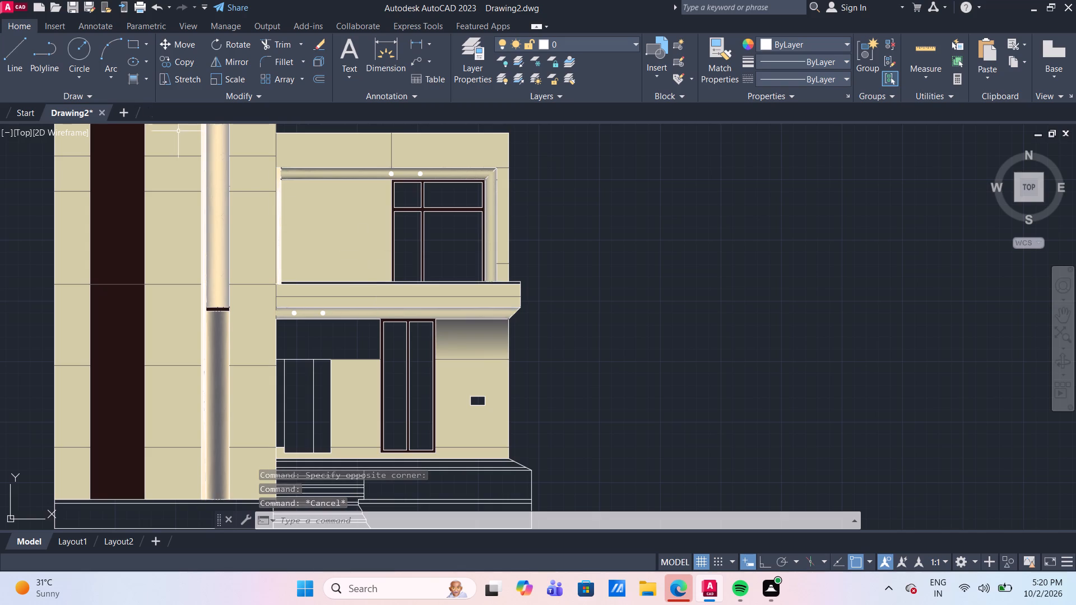
click(134, 75)
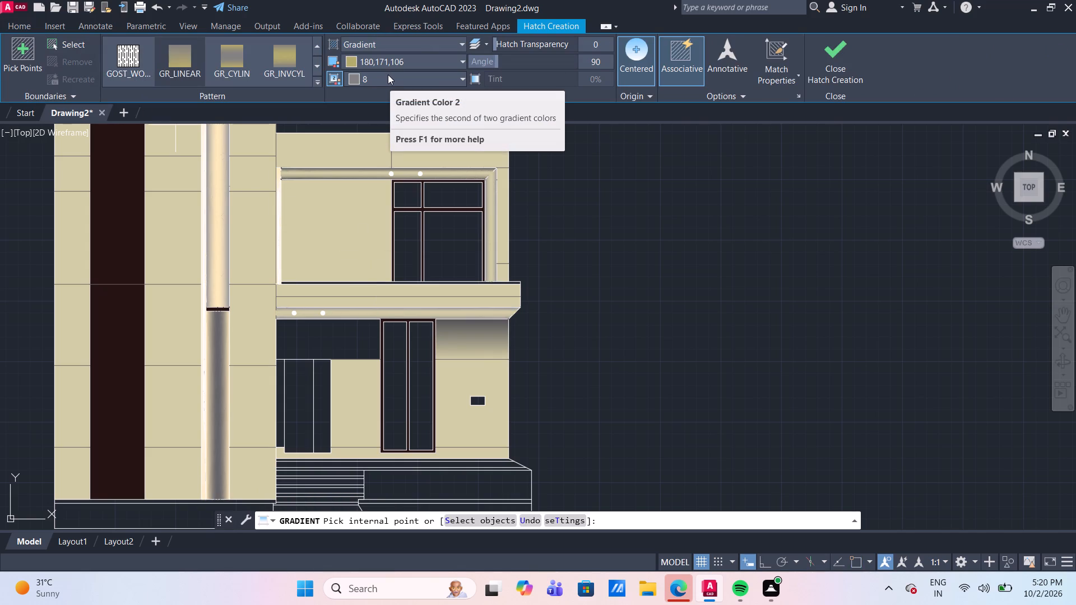
click(342, 338)
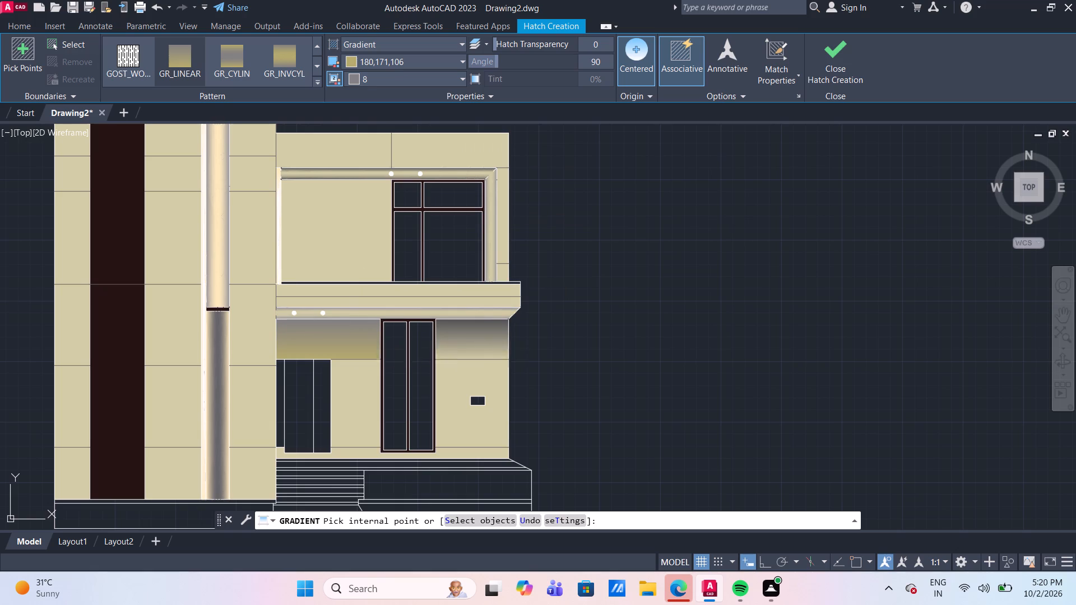
key(Escape)
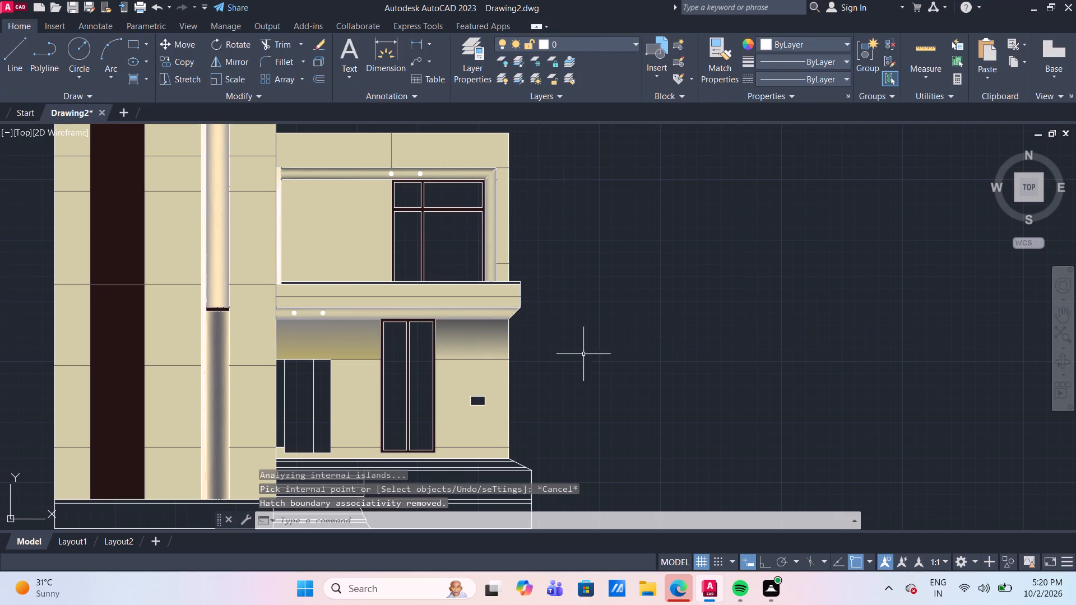
Match the new band's gradient to the one on the other side of the double door, using colours 209,204,163 and 80,81,83.
click(474, 337)
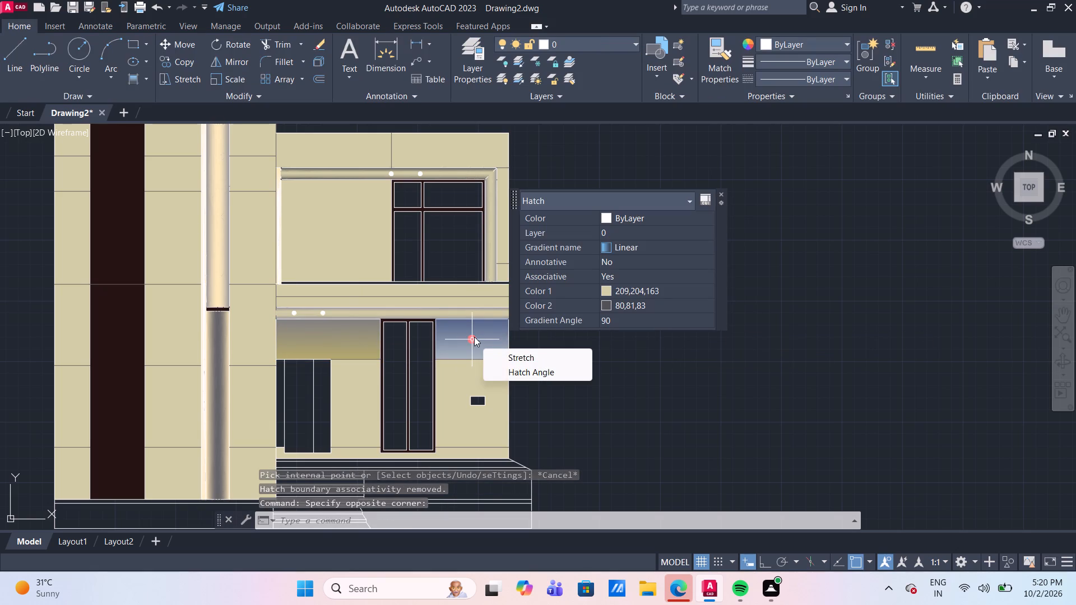
key(Escape)
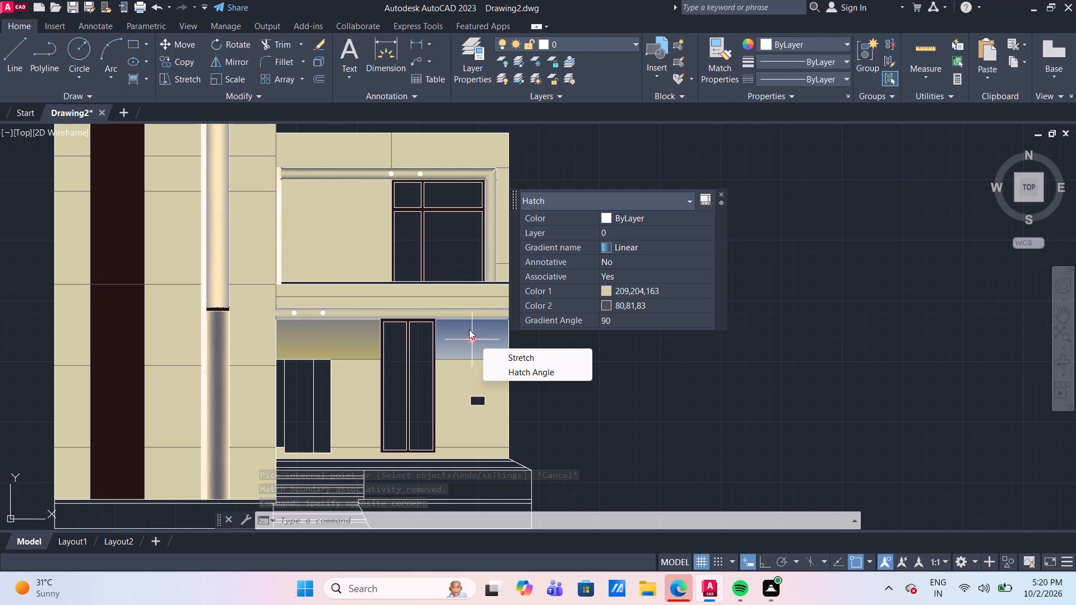
key(Escape)
key(Escape)
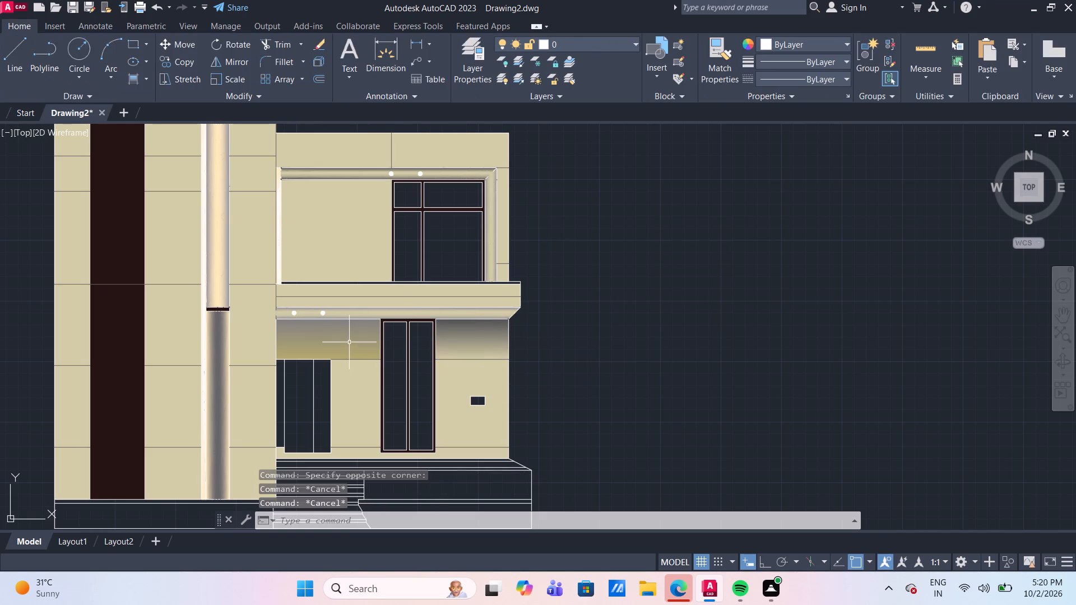
click(349, 342)
click(544, 294)
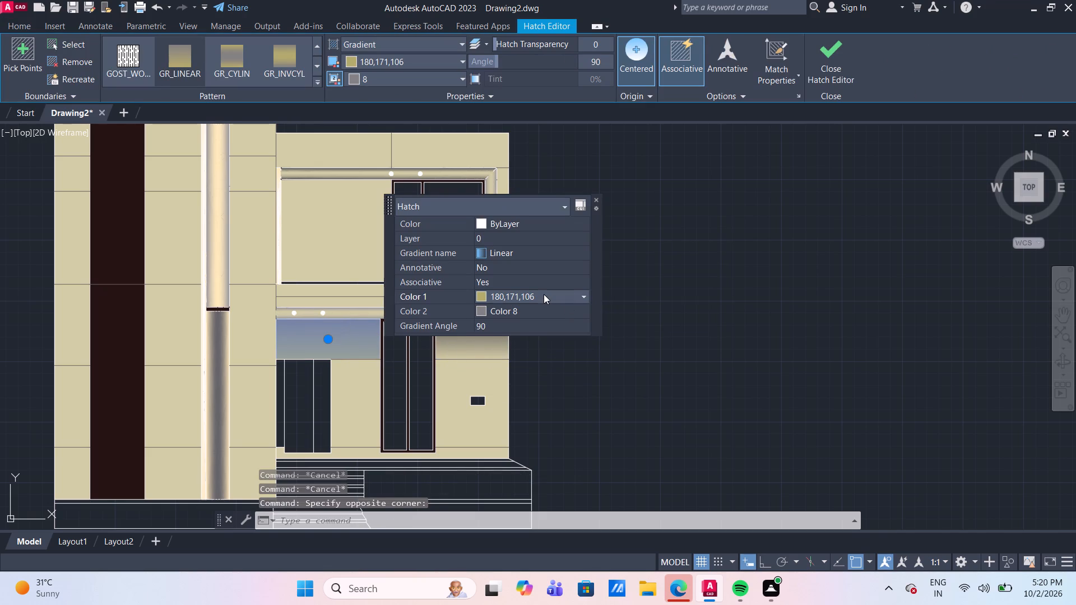
click(544, 294)
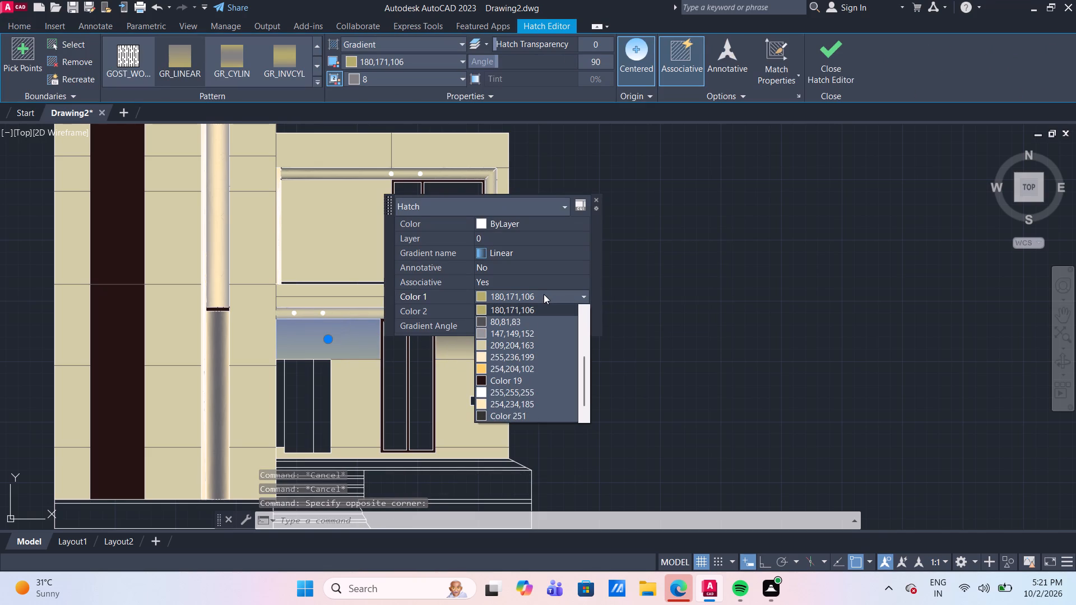
click(525, 345)
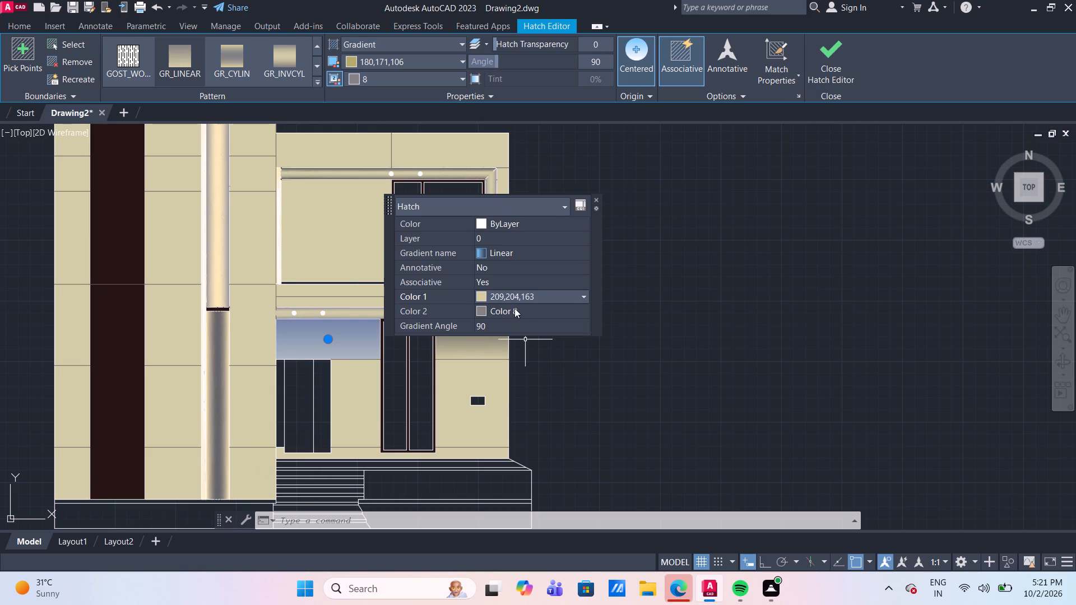
click(516, 310)
click(516, 310)
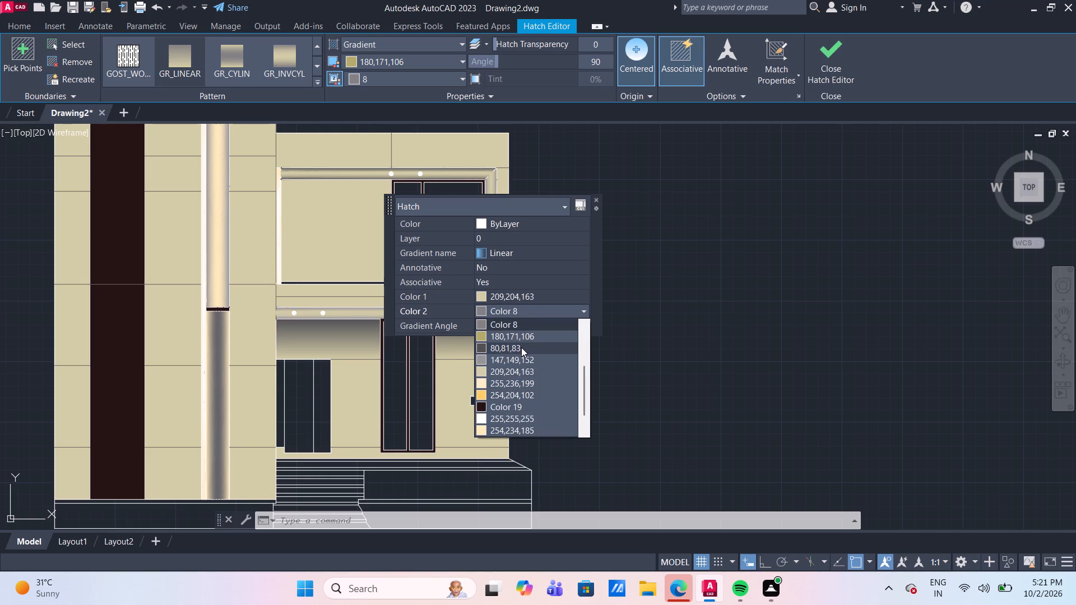
click(521, 347)
key(Escape)
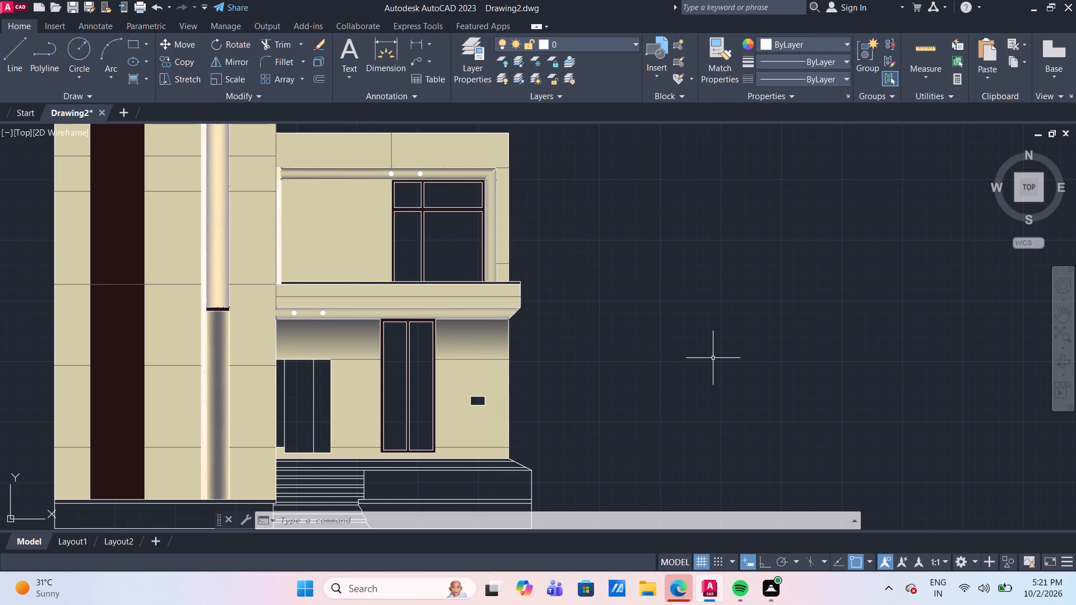
Set up a GR_CYLIN gradient fill for the entrance steps at angle 0, with colours 169,160,132 and 209,204,163.
scroll(713, 358, down, 2)
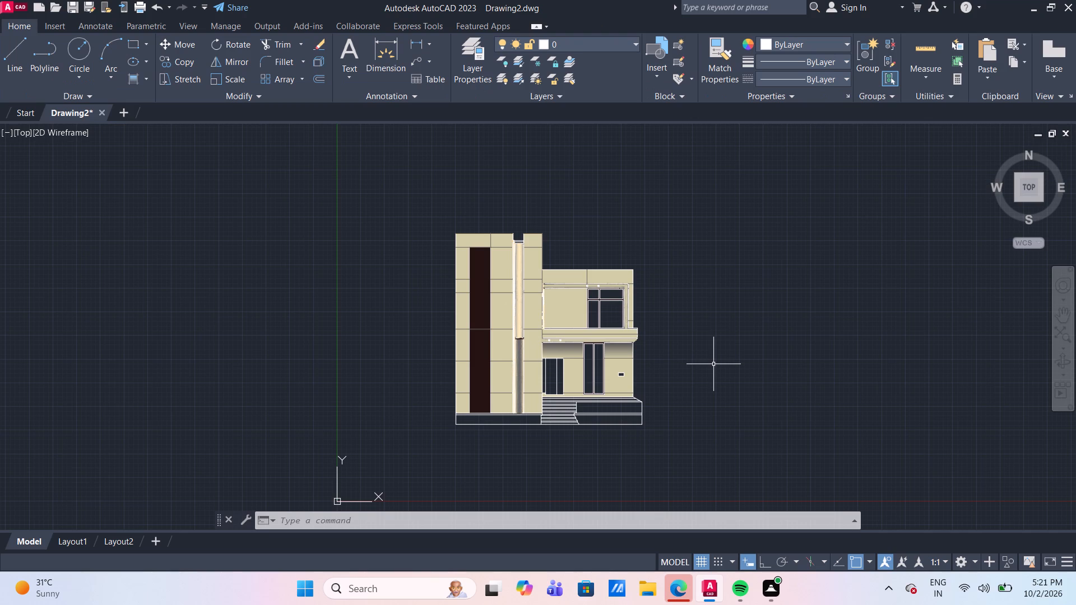
scroll(599, 420, up, 2)
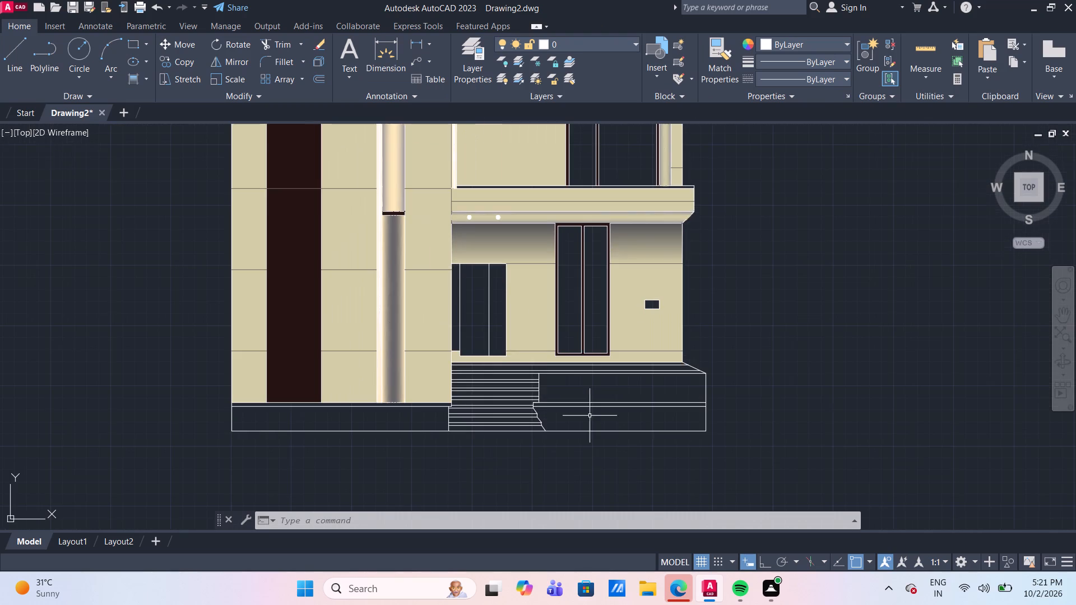
scroll(530, 423, up, 1)
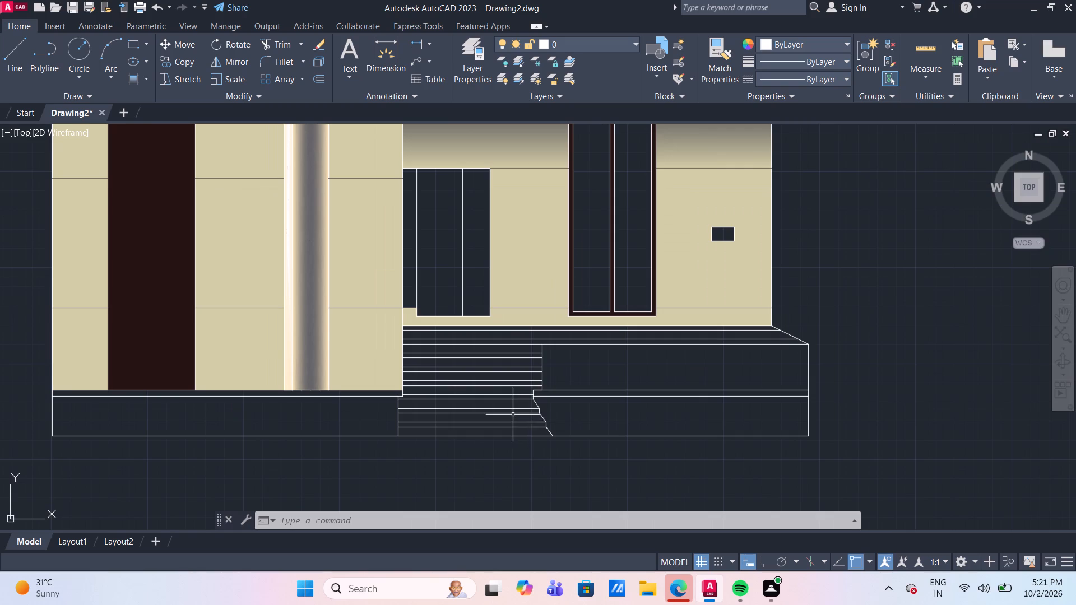
scroll(578, 336, up, 1)
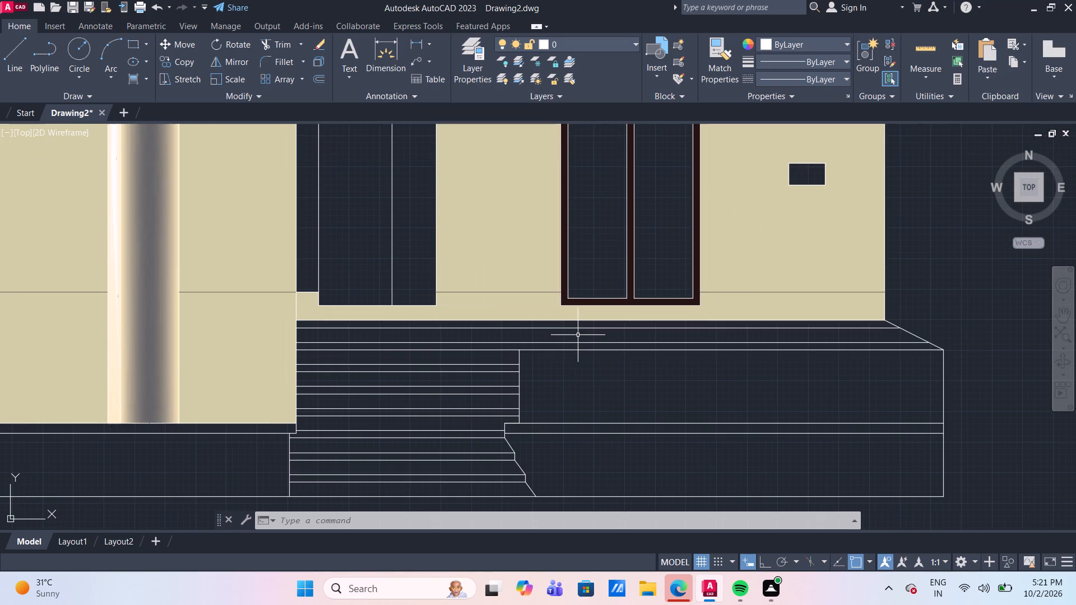
middle_drag(576, 333, 463, 301)
scroll(452, 347, down, 1)
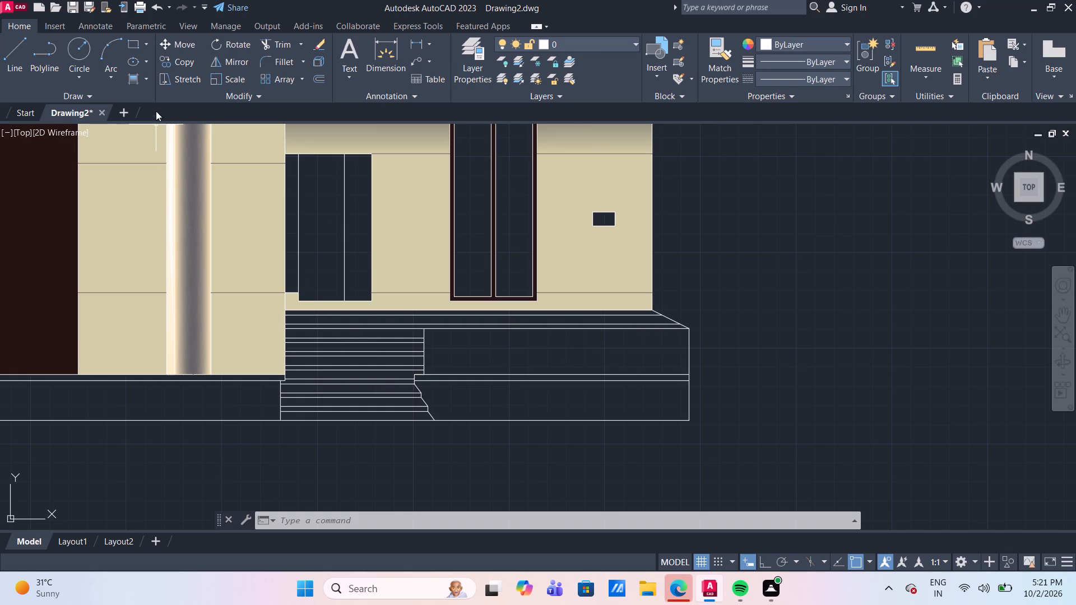
click(147, 78)
click(183, 128)
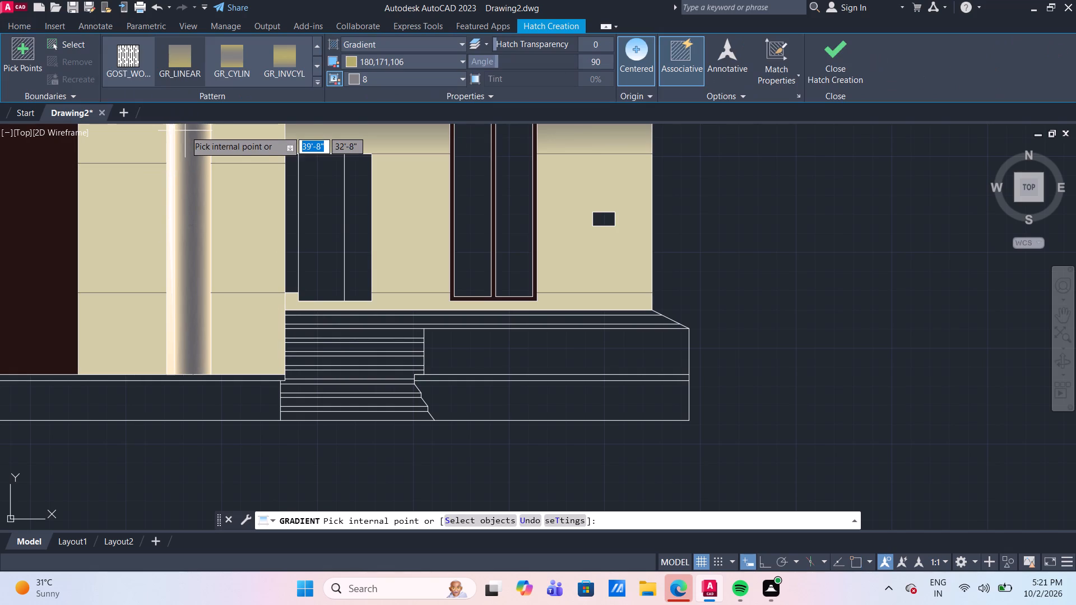
click(597, 62)
key(0)
key(Return)
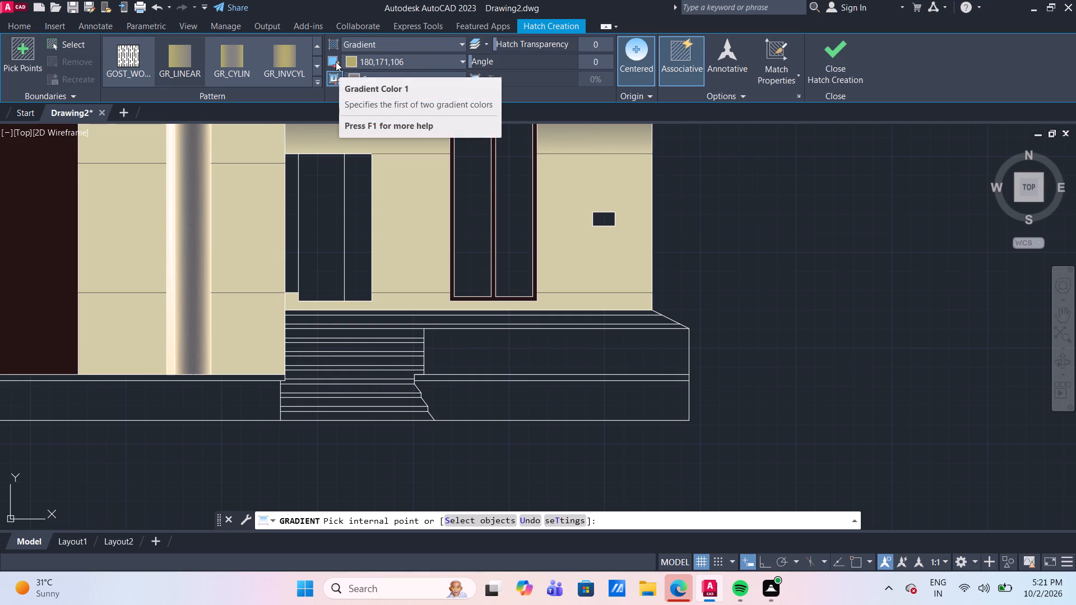
click(395, 62)
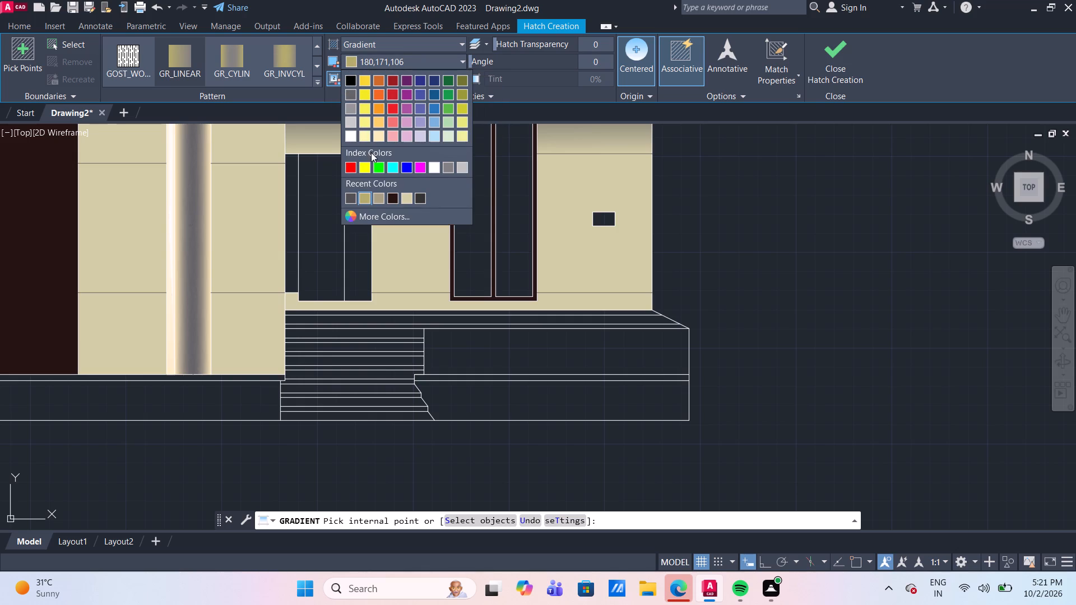
click(377, 199)
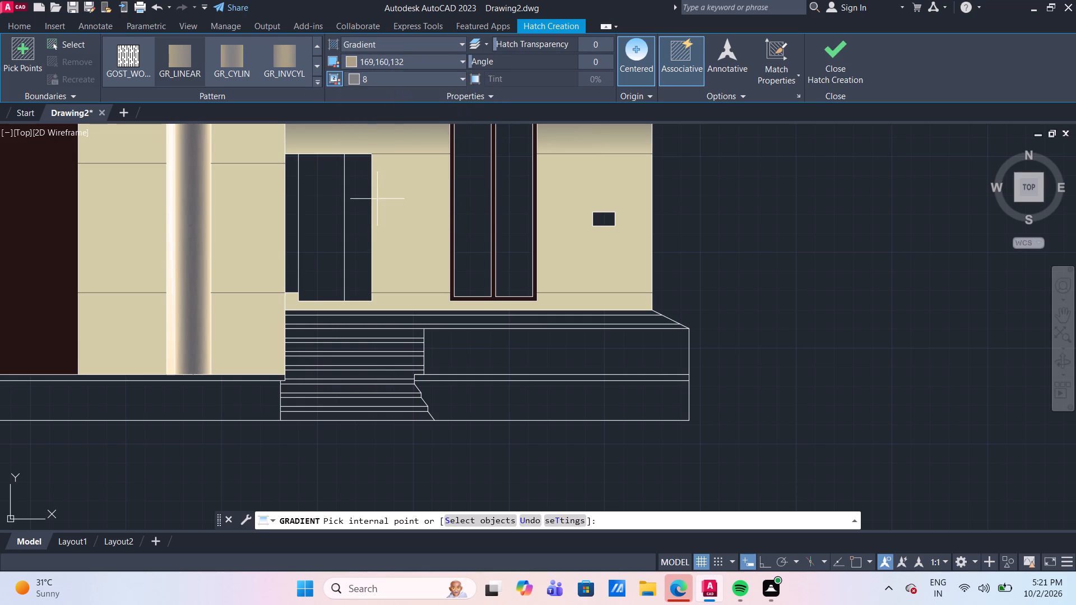
click(361, 80)
click(410, 217)
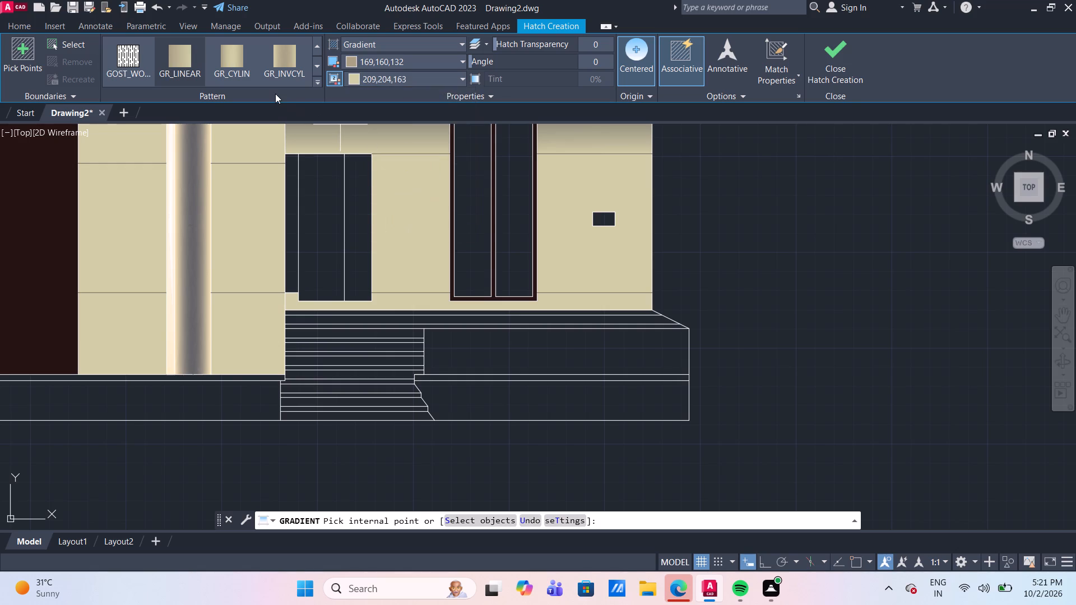
click(290, 58)
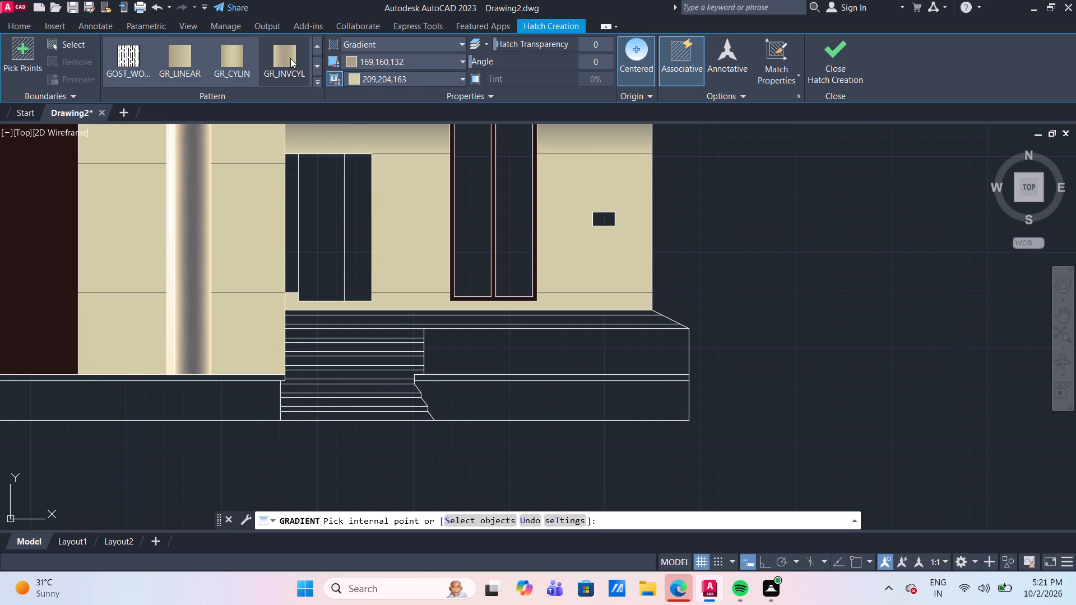
click(234, 64)
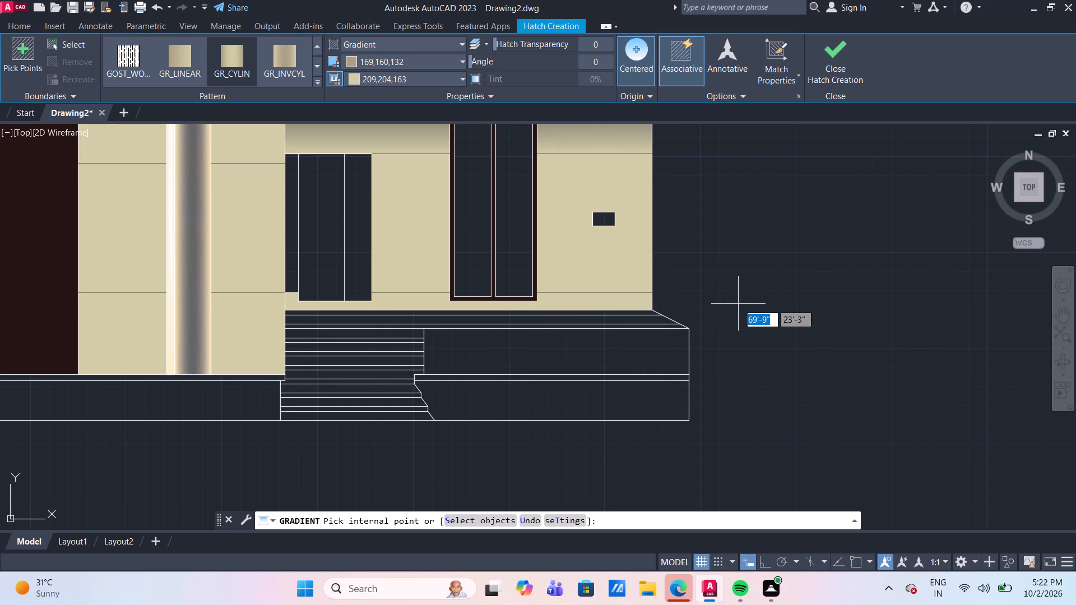
Change the gradient fill's second colour to 248,246,176 and its first colour to true colour 179,180,121.
click(368, 80)
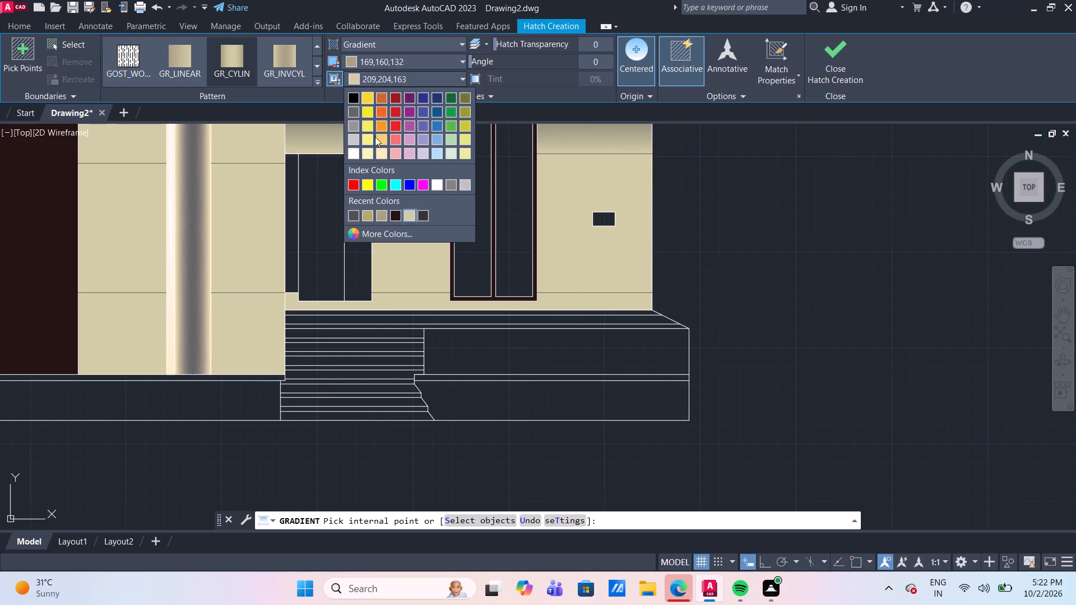
click(367, 159)
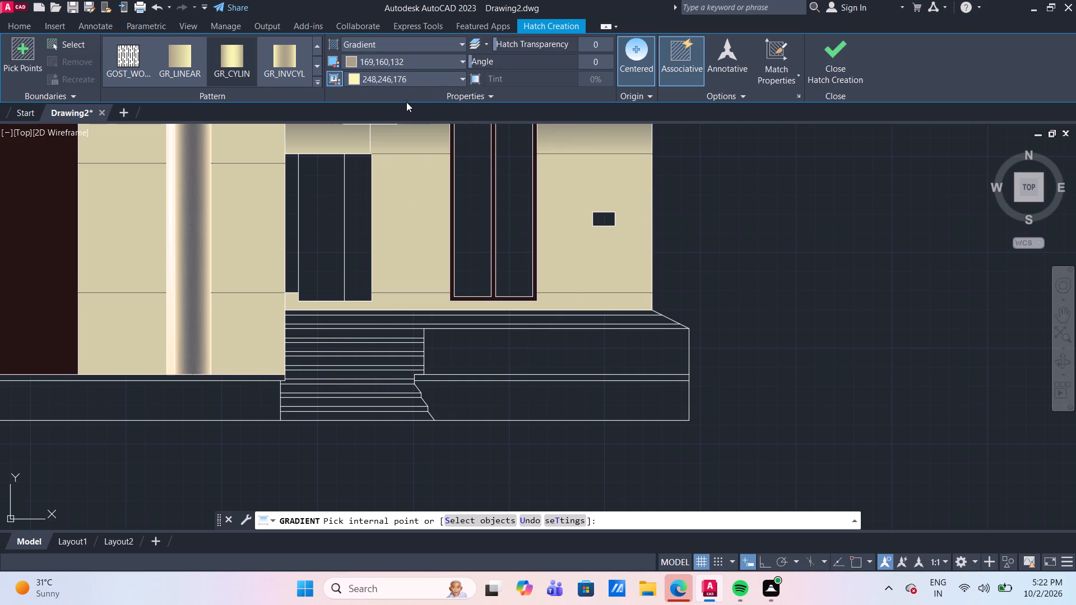
click(383, 62)
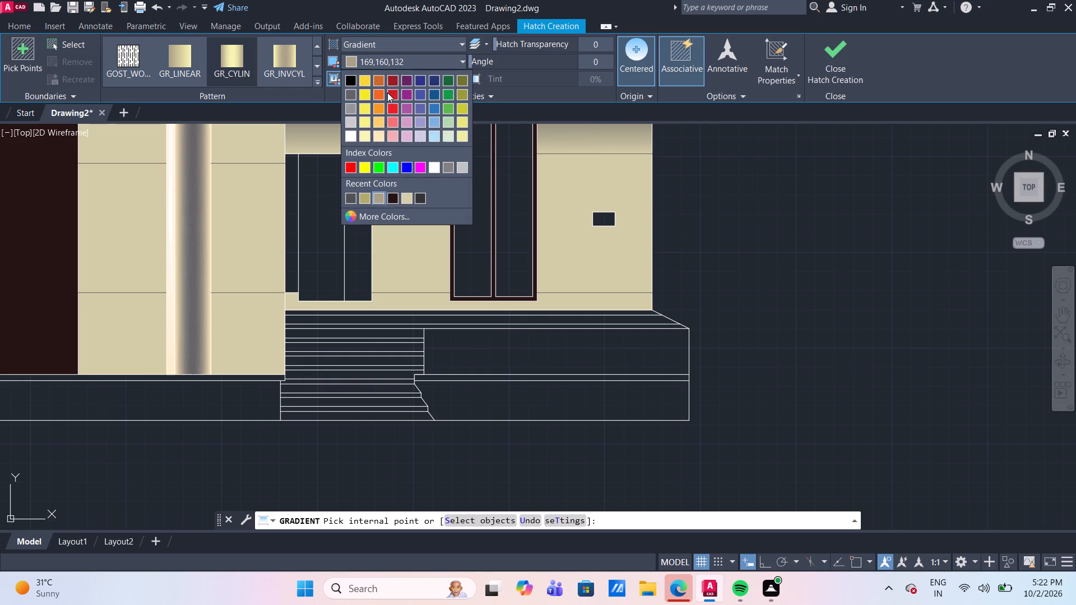
click(388, 216)
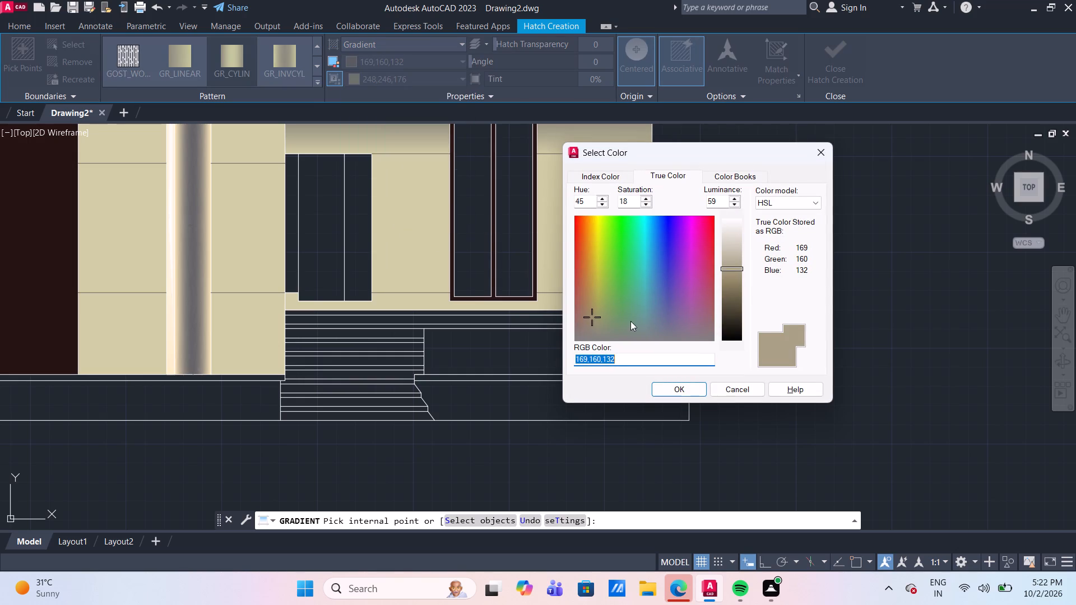
click(596, 310)
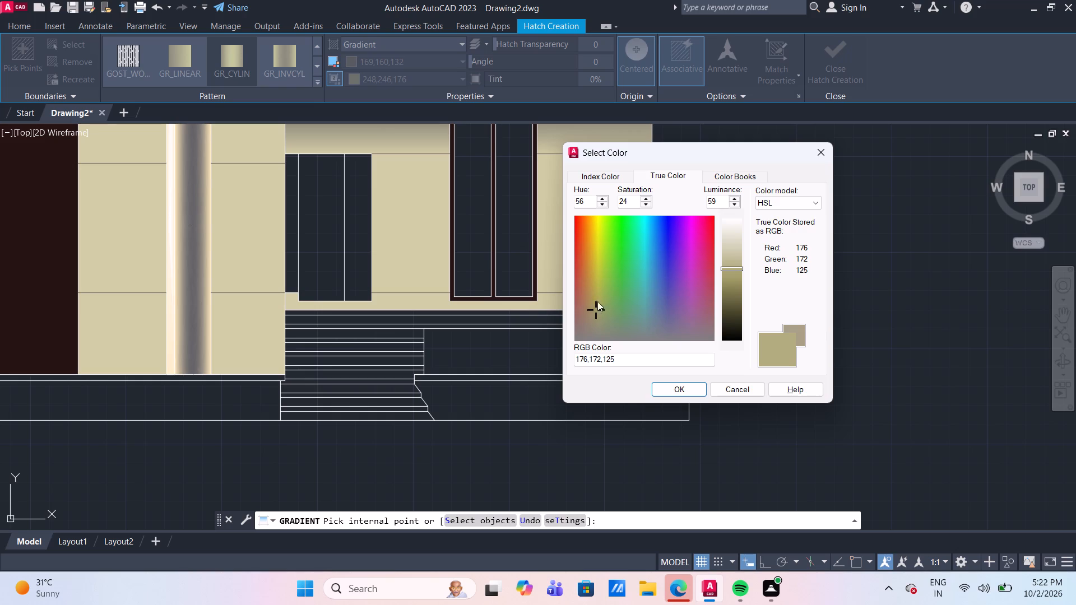
click(599, 305)
click(677, 389)
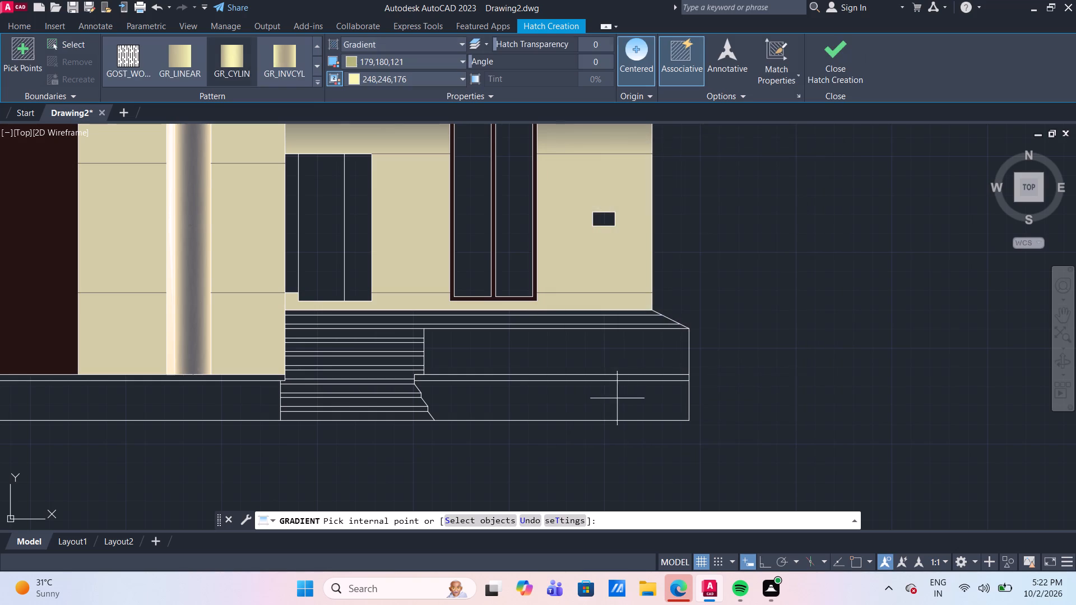
Fill the thin front-edge strip of the entrance landing with a GR_CYLIN gradient in colours 99,100,102 and 248,246,176.
scroll(528, 324, up, 1)
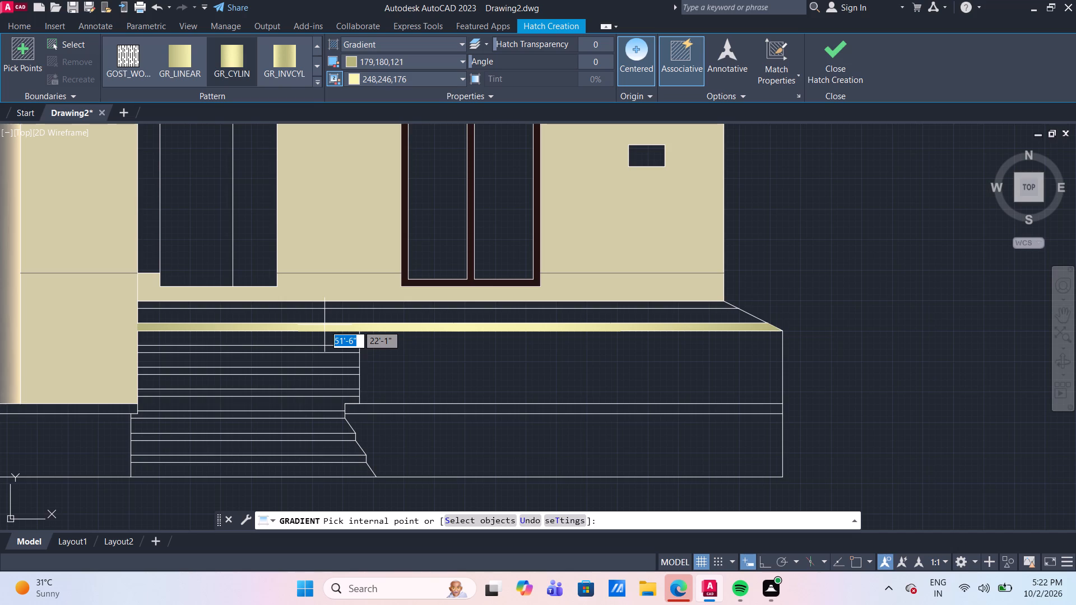
click(394, 60)
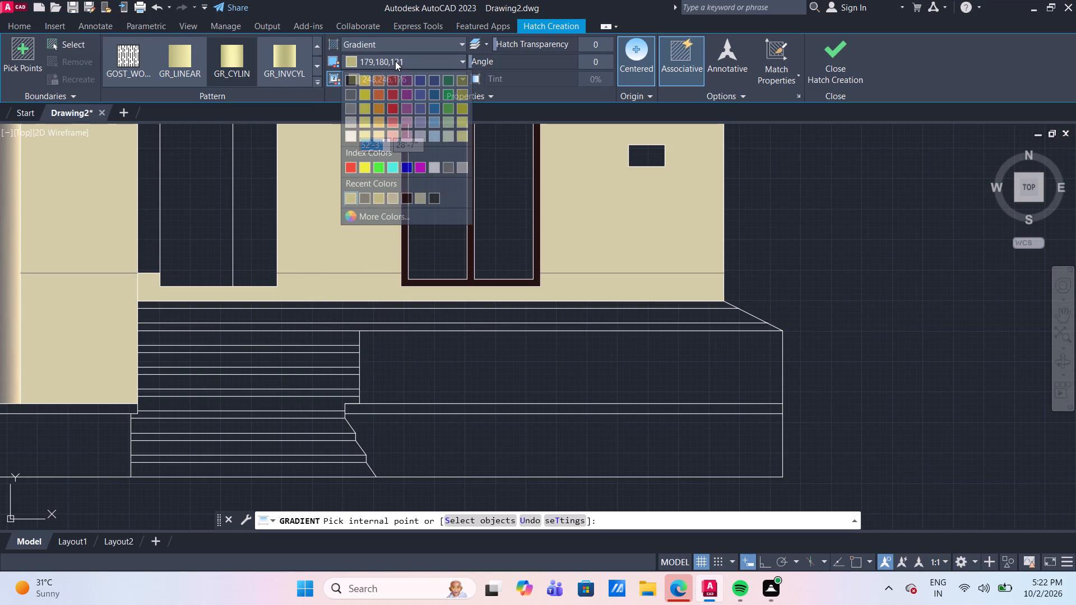
click(349, 92)
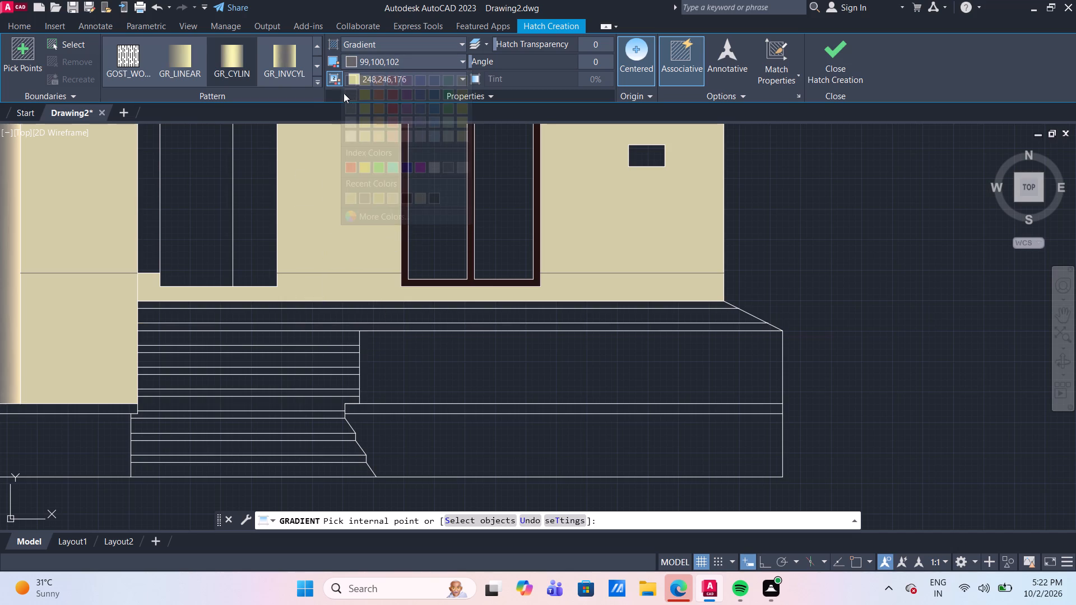
click(234, 58)
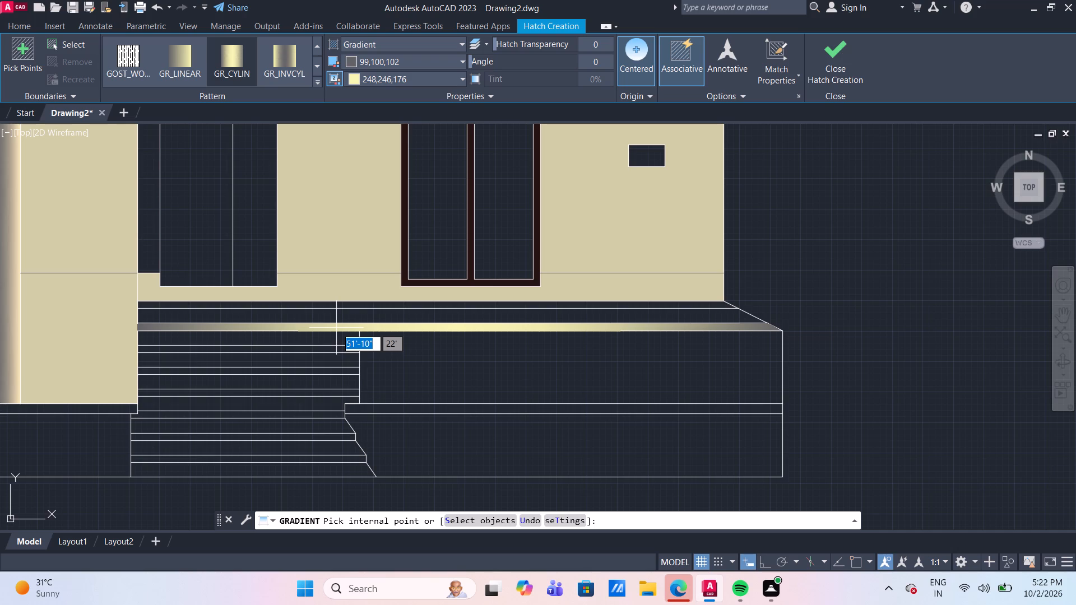
click(336, 328)
key(Return)
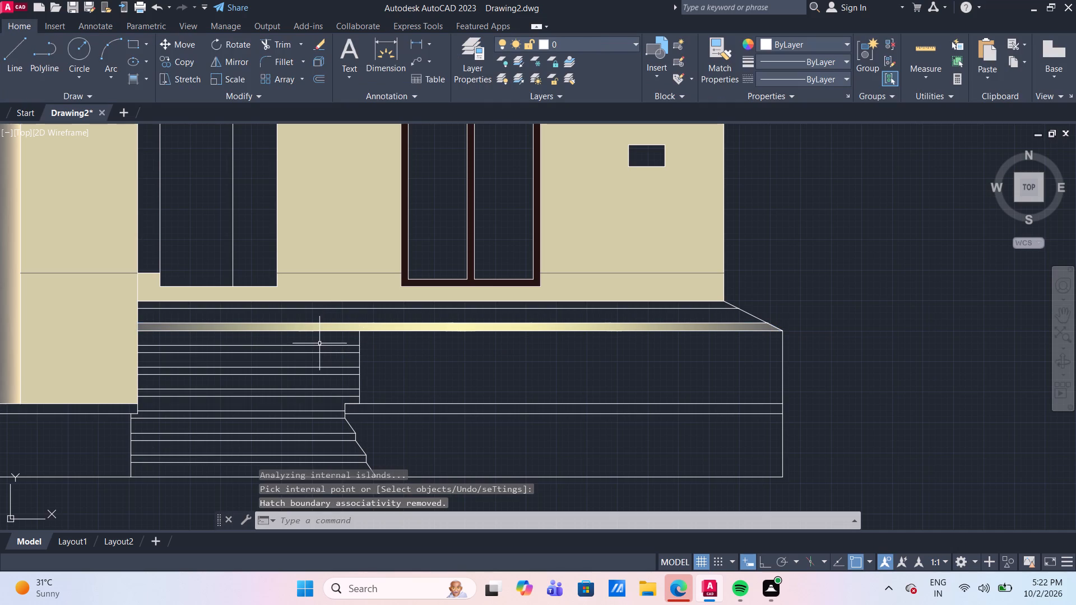
Fill the thin edge strips of the three upper entrance steps with the same 99,100,102 and 248,246,176 gradient, each as a separate fill.
click(133, 81)
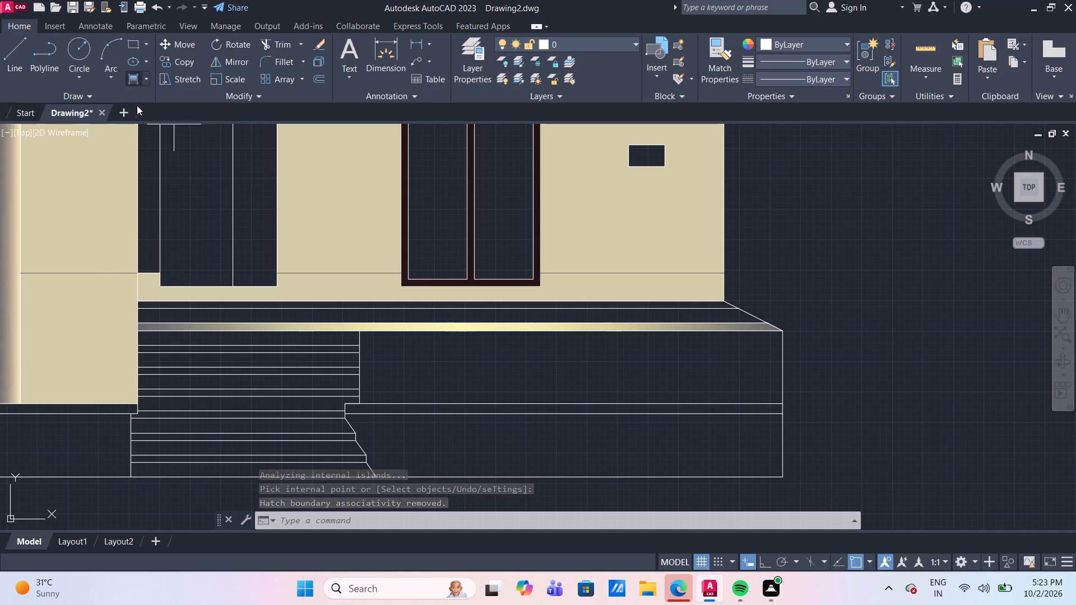
click(314, 348)
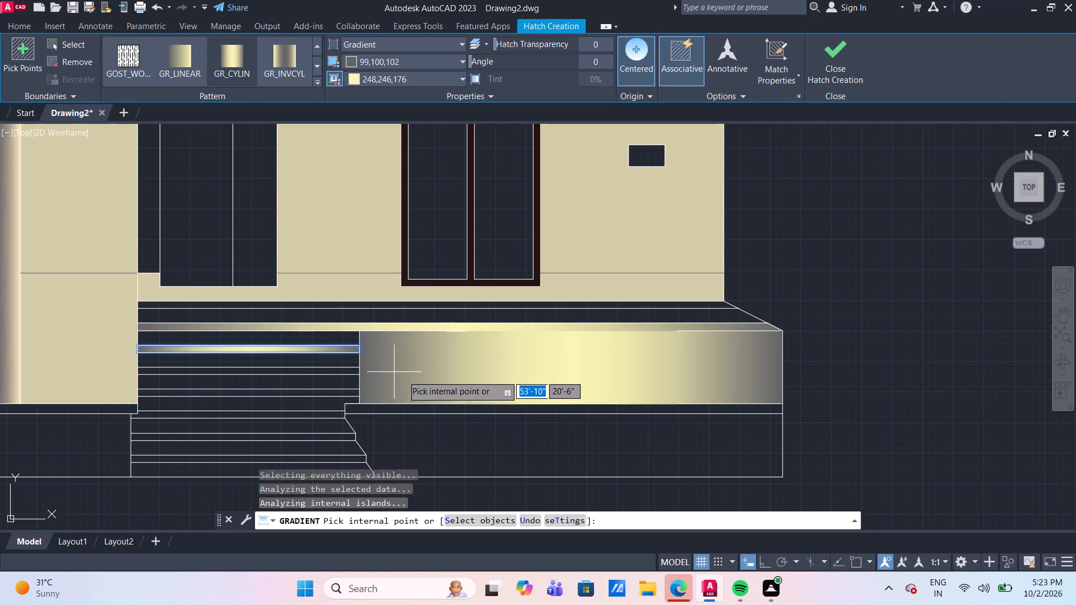
key(Return)
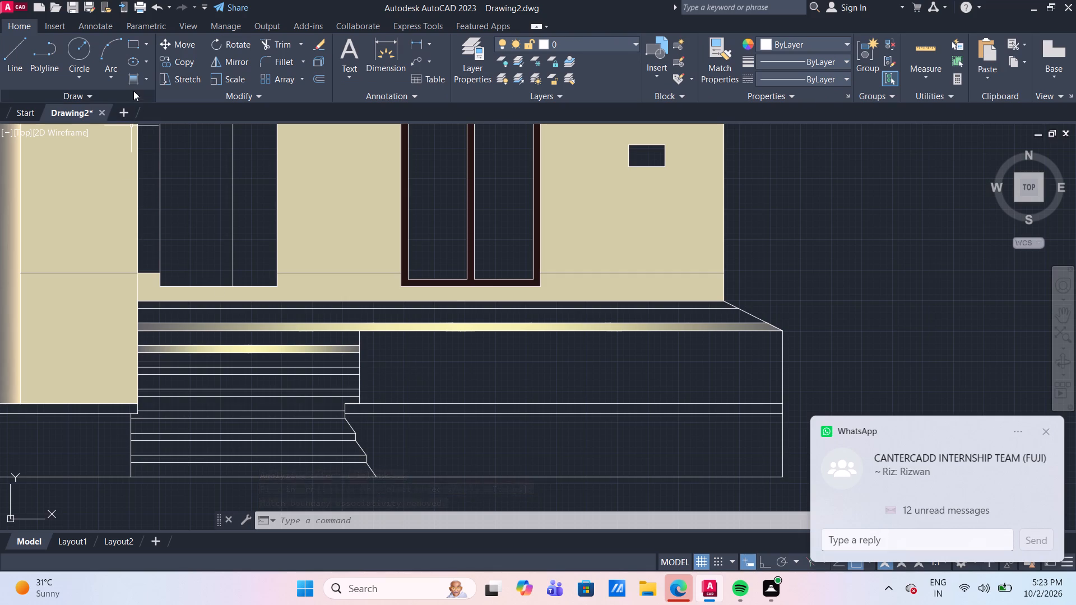
click(137, 75)
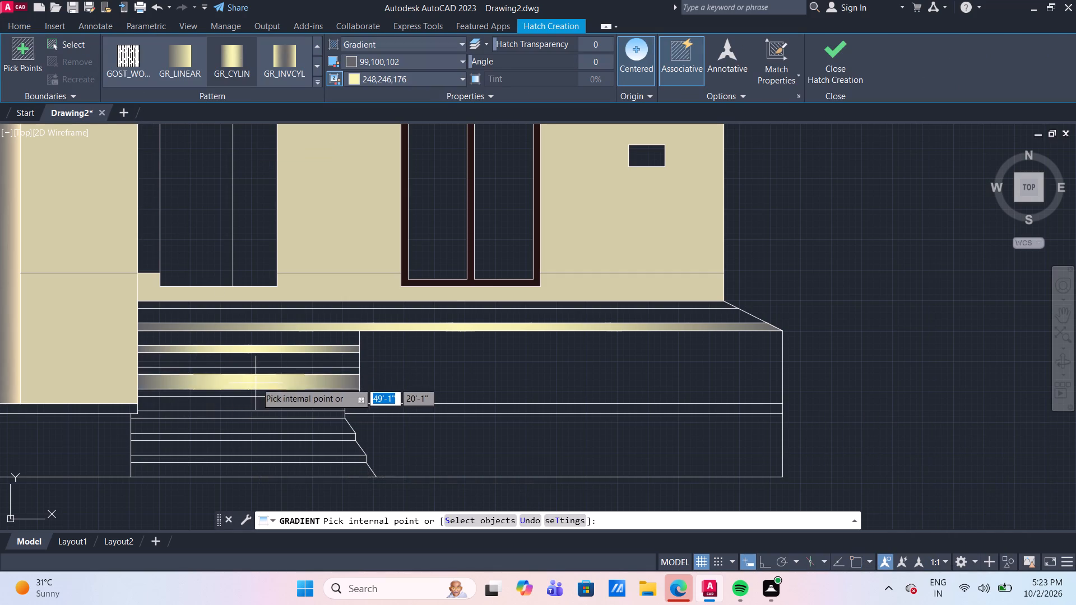
click(252, 371)
key(Return)
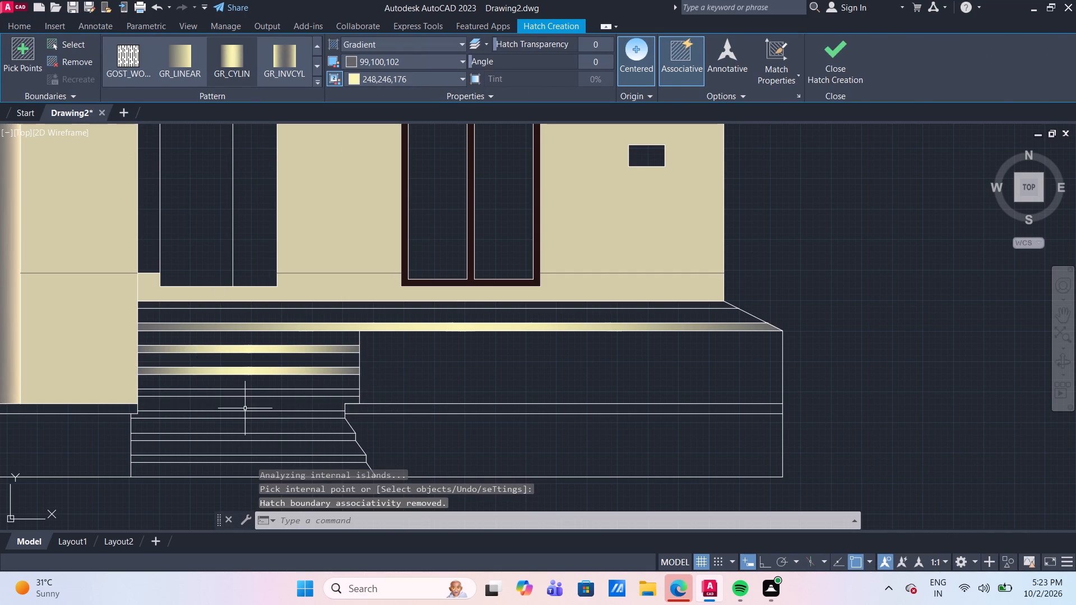
click(129, 80)
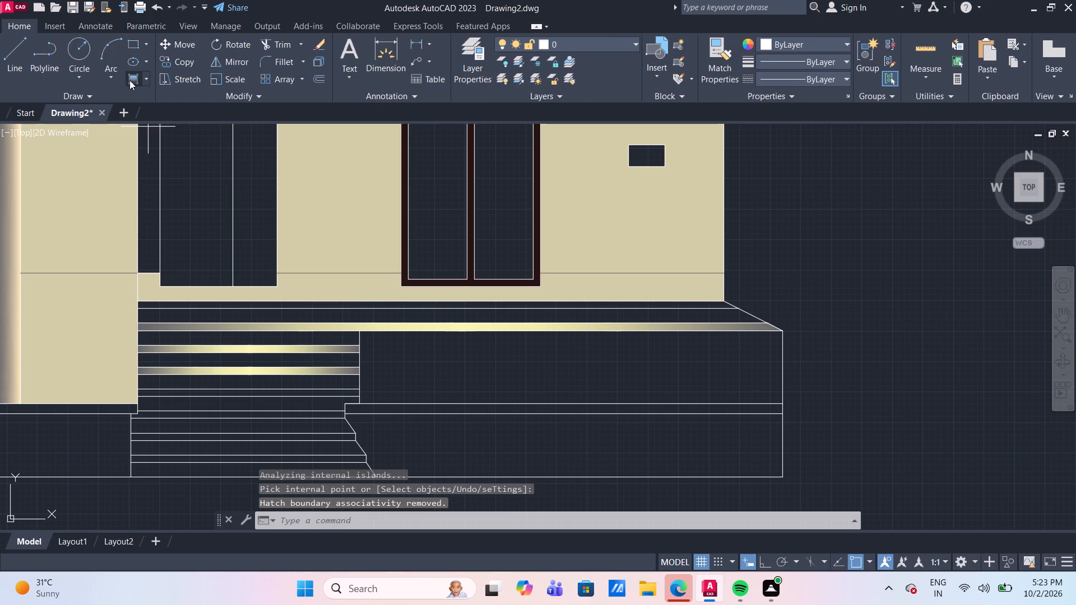
click(216, 395)
key(Return)
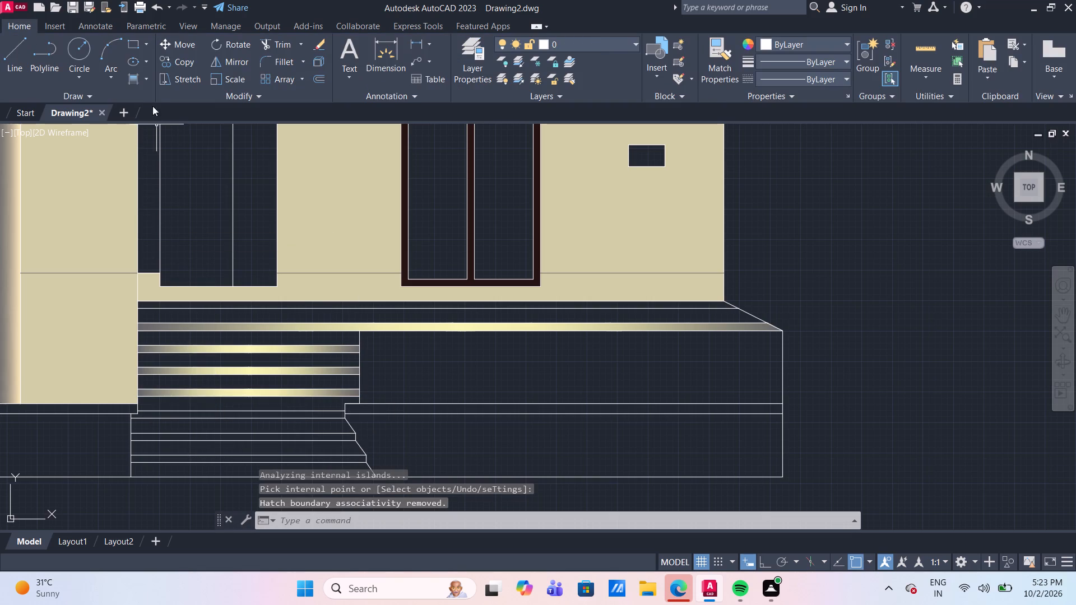
Fill the thin edge strips of the three lower entrance steps with the same 99,100,102 and 248,246,176 gradient.
click(137, 73)
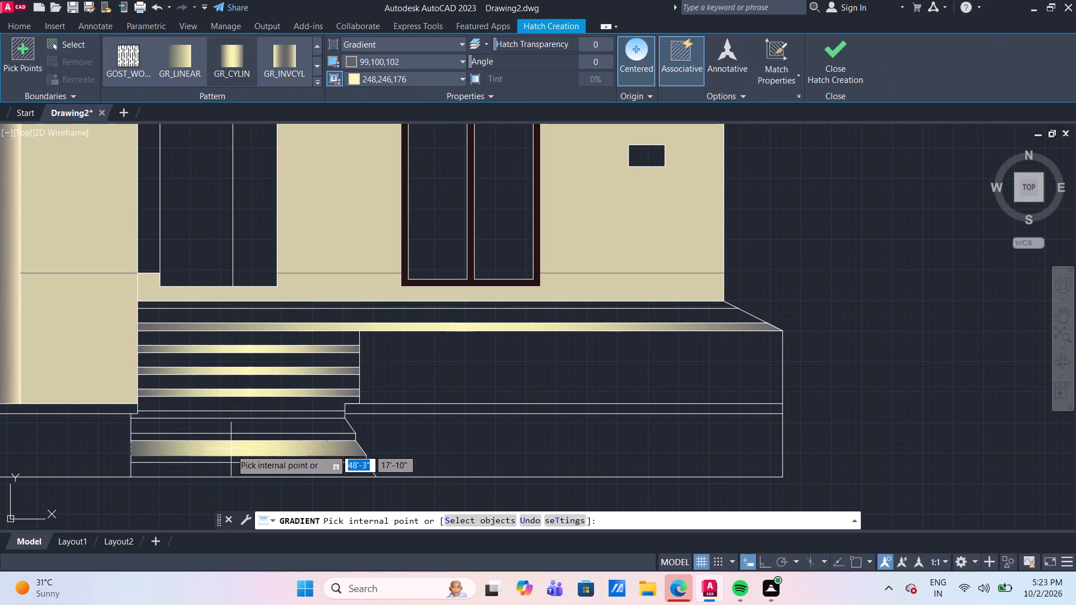
click(241, 418)
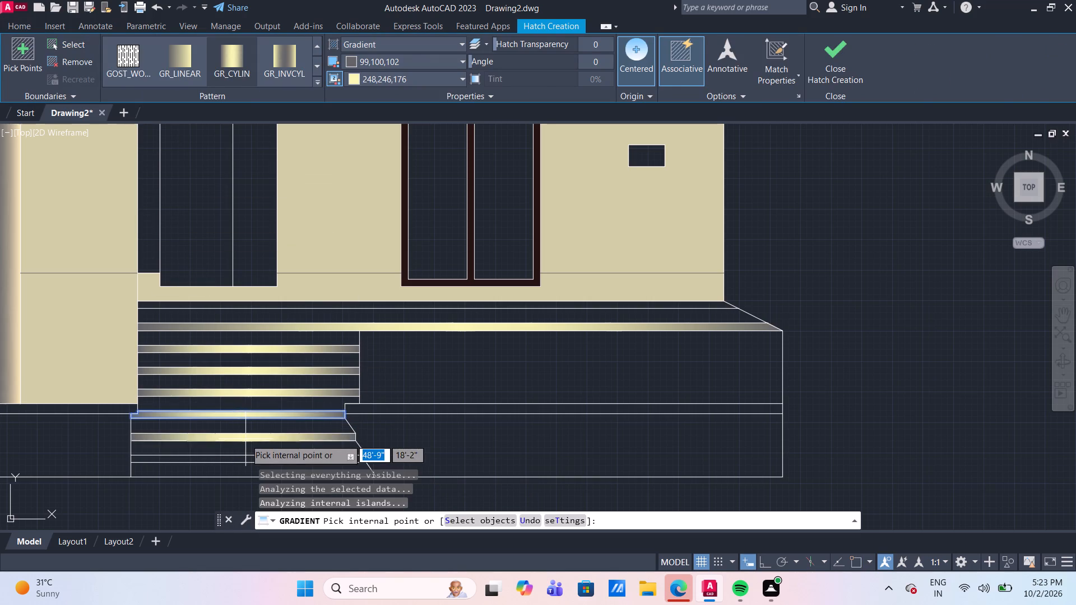
key(Return)
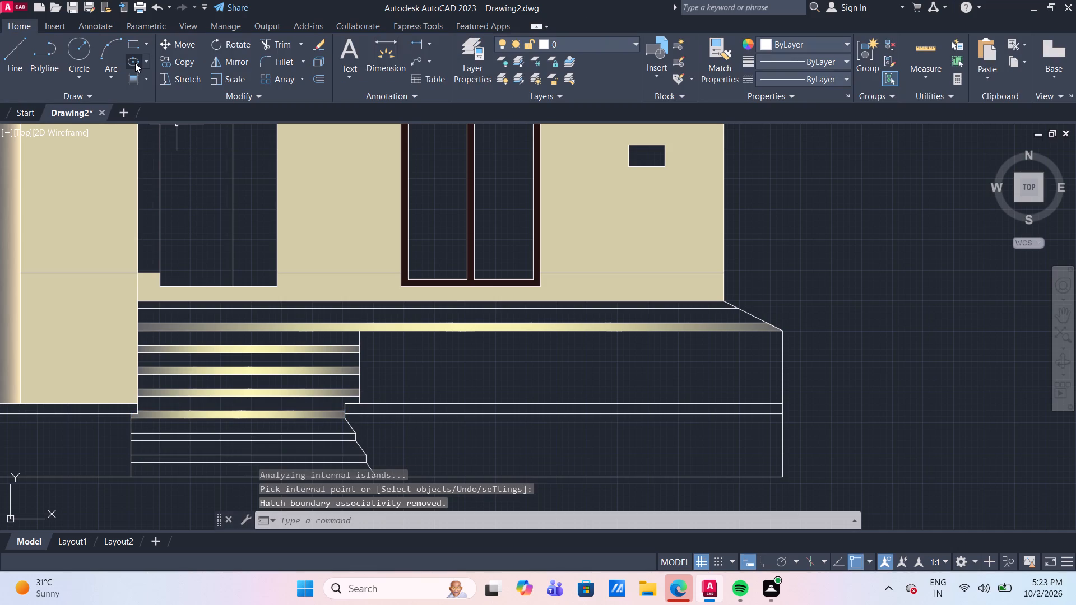
click(142, 75)
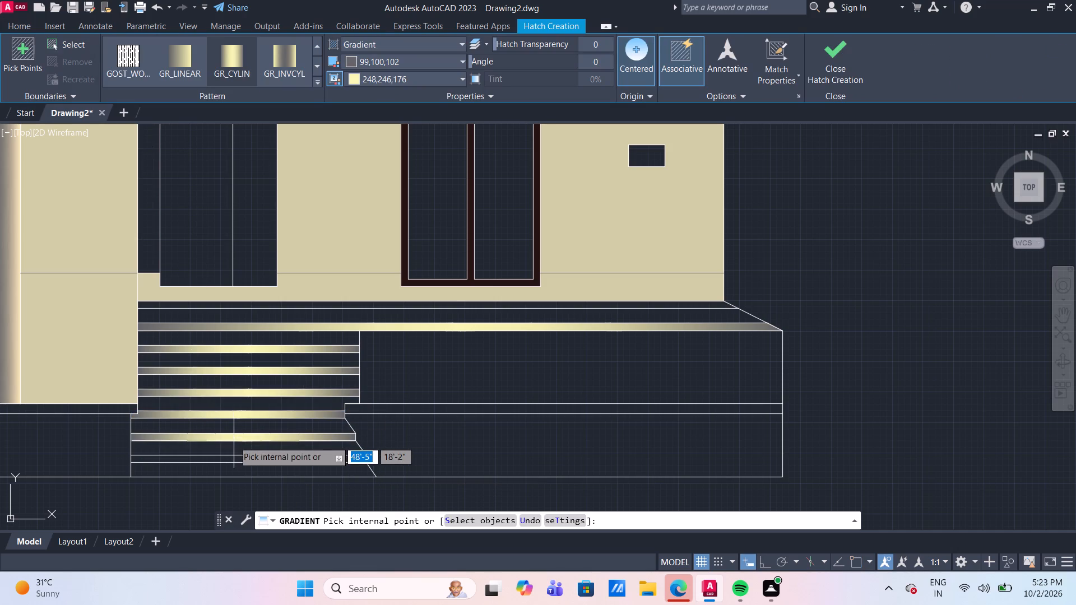
click(234, 441)
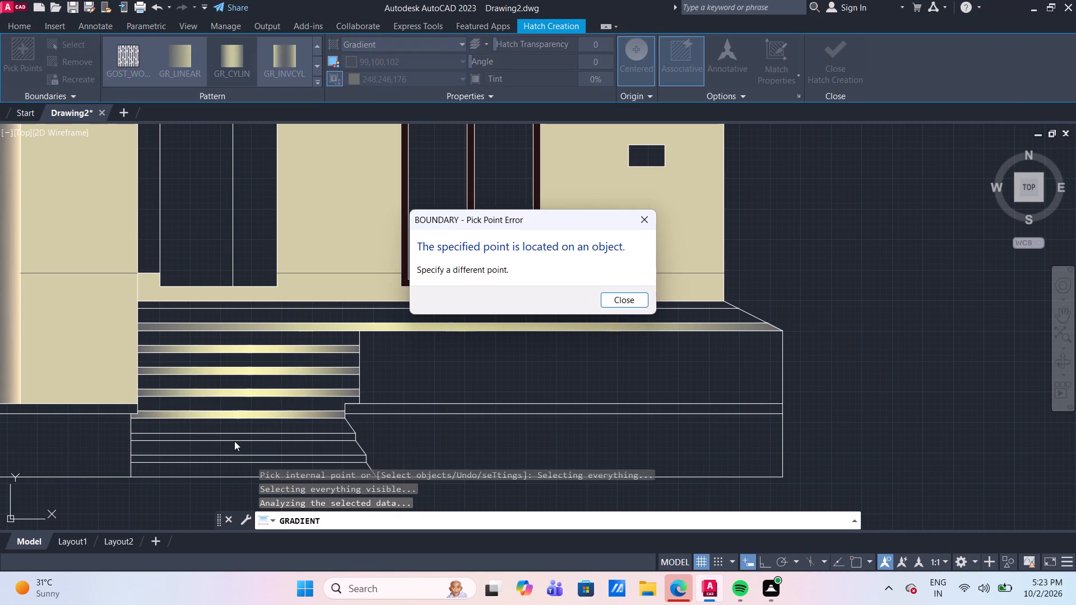
click(619, 296)
click(279, 439)
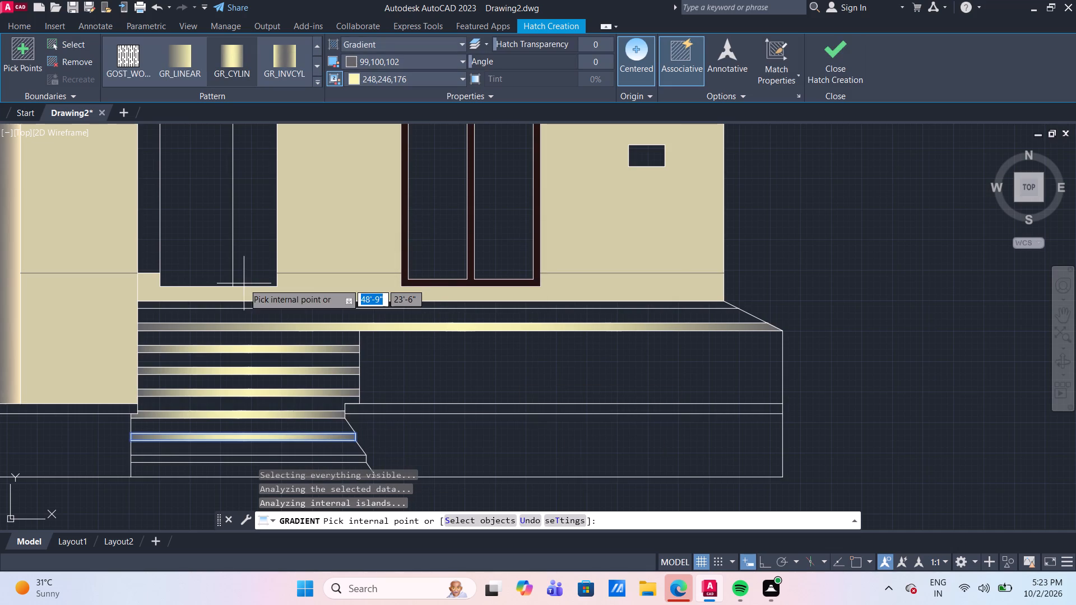
click(181, 460)
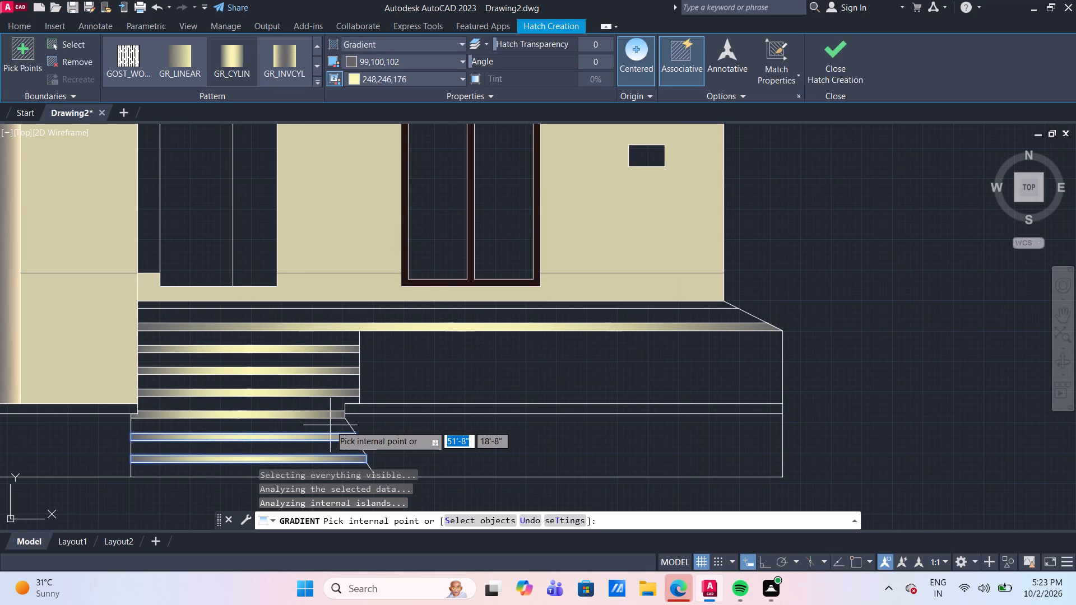
key(Return)
Fill the thin strip between the wall base and the landing with a GR_INVCYL gradient in colours 99,100,102 and 169,160,132.
scroll(330, 426, down, 1)
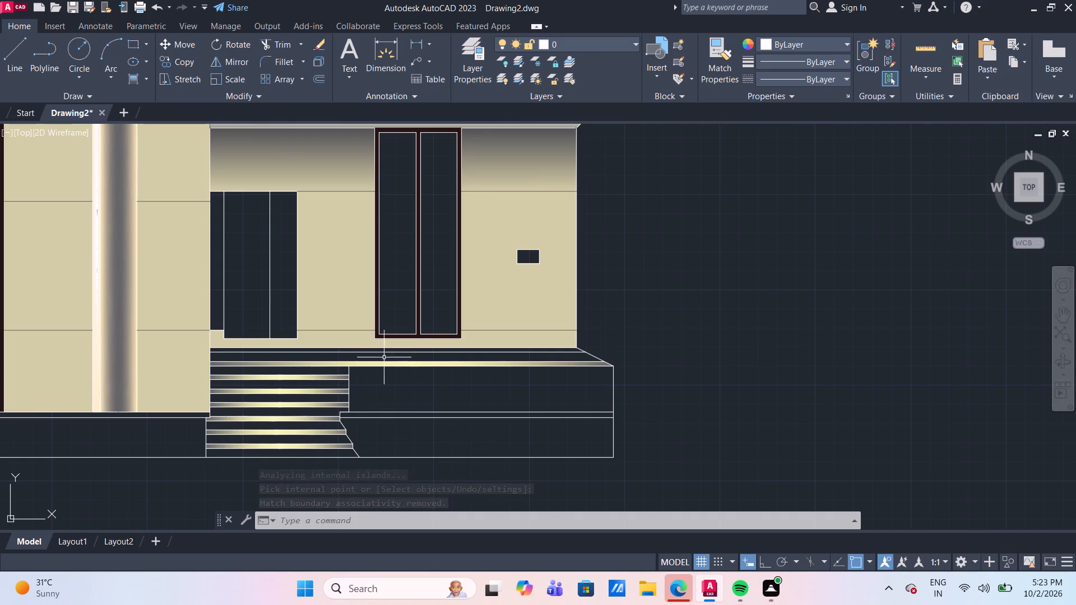
scroll(379, 338, up, 1)
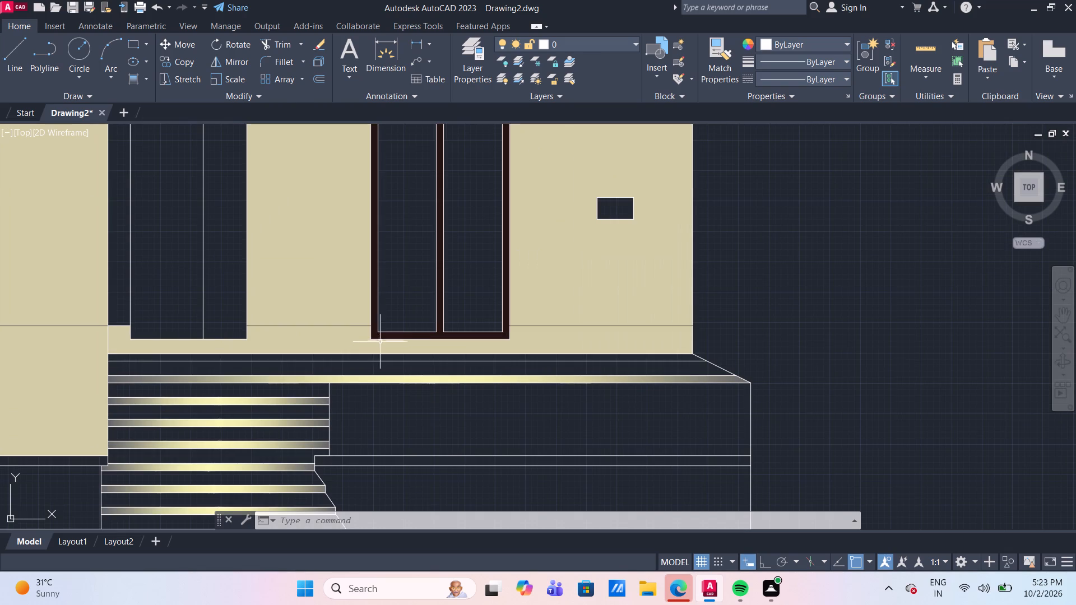
click(136, 75)
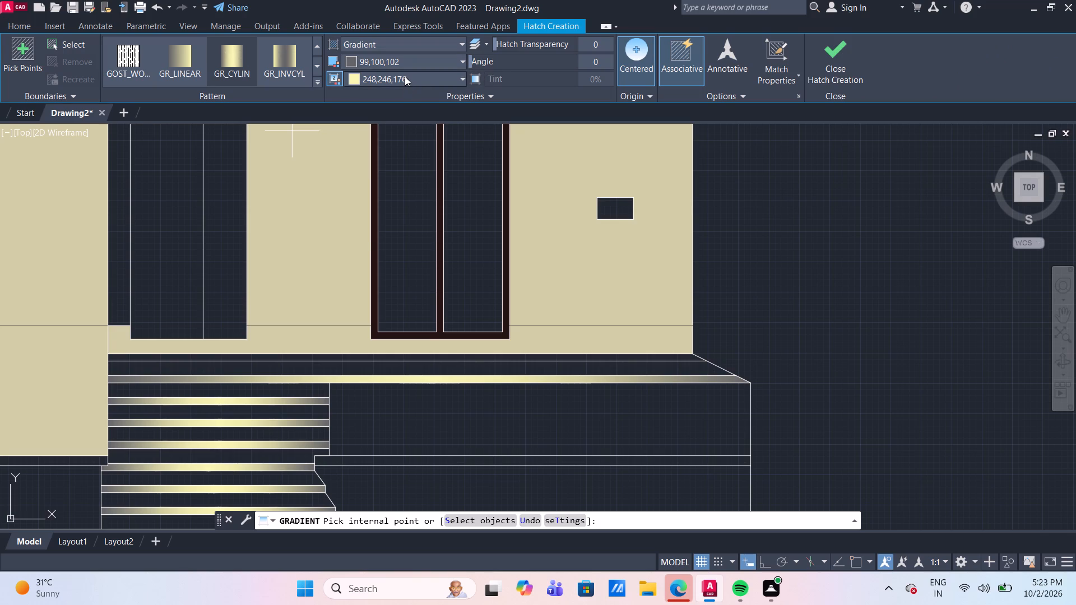
click(405, 76)
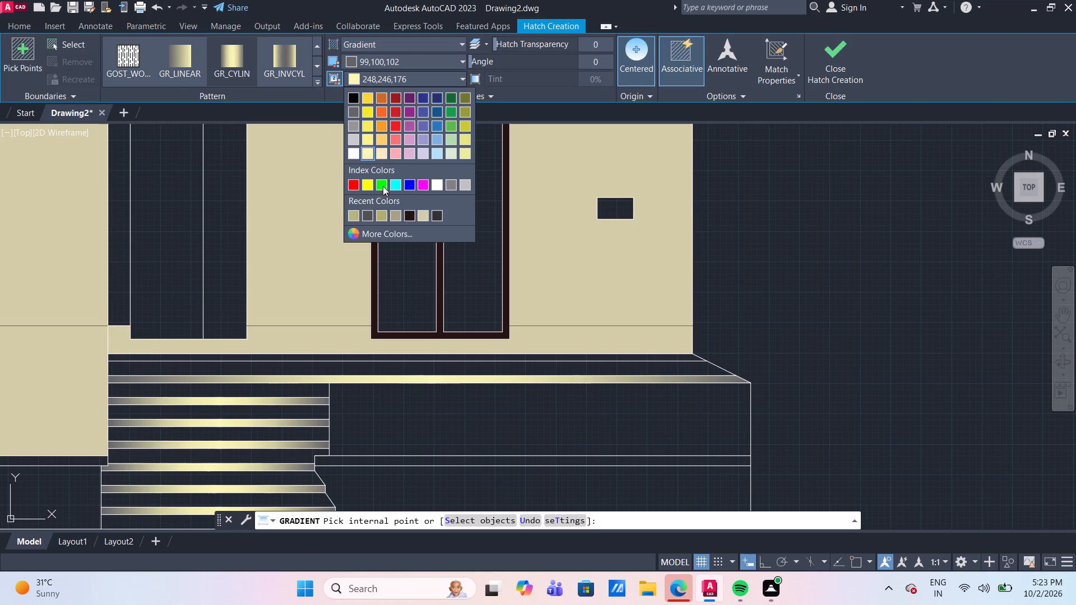
click(395, 217)
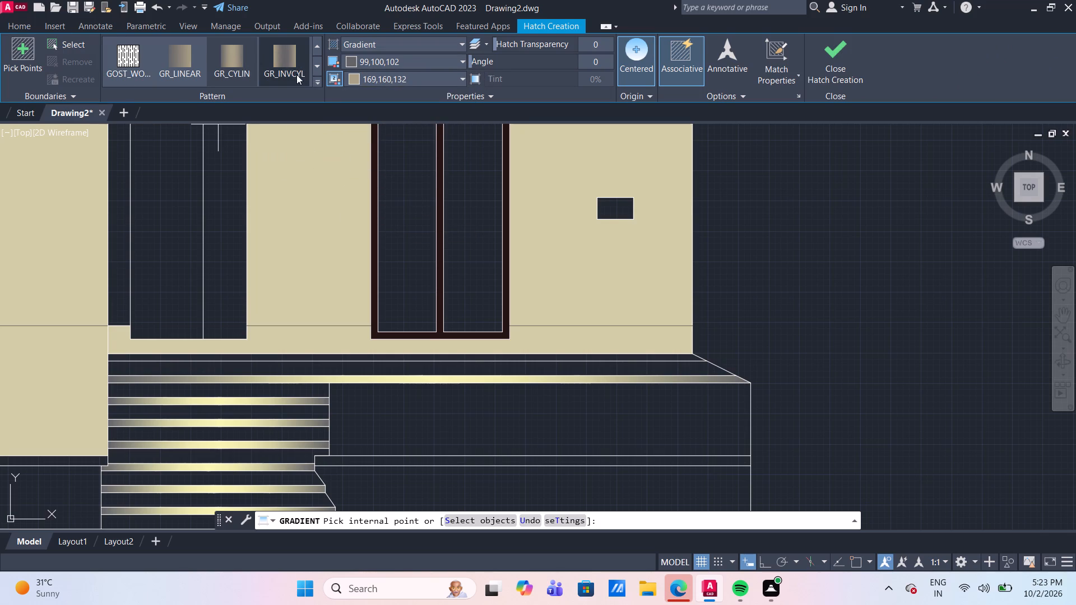
click(290, 58)
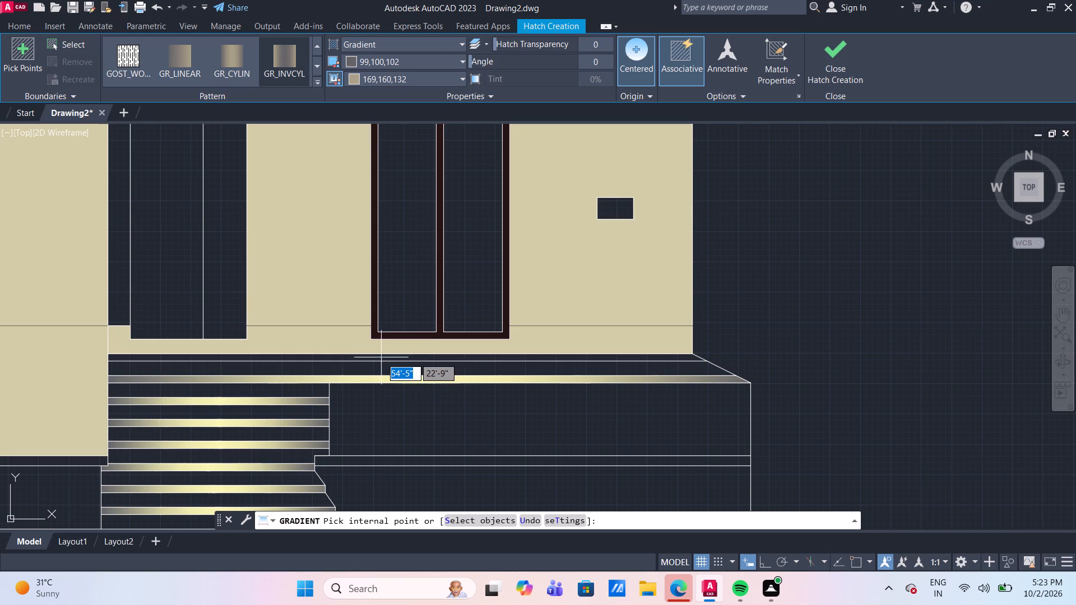
click(381, 357)
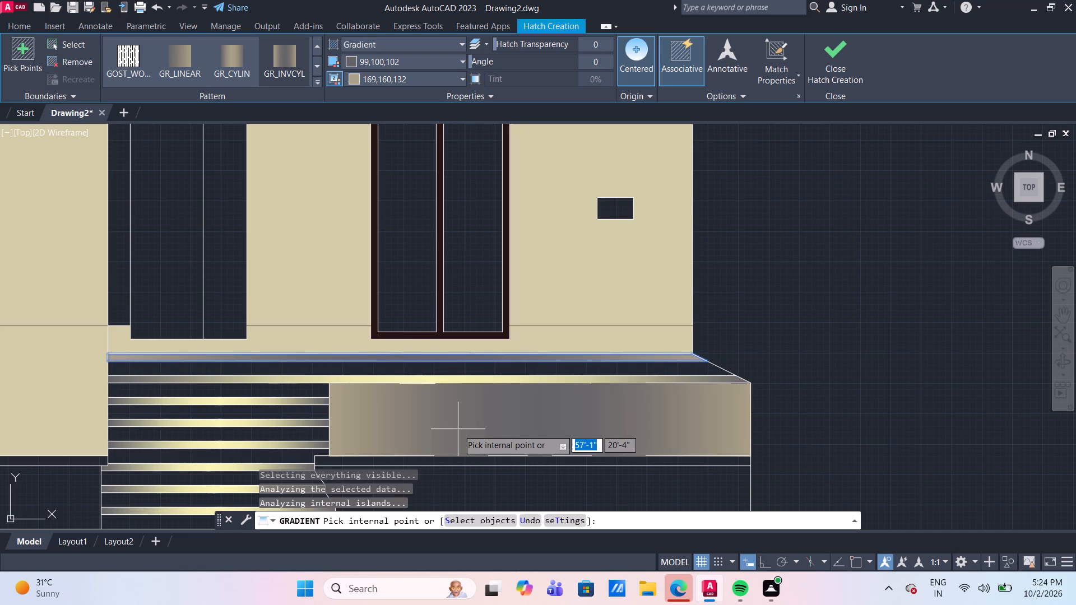
key(Return)
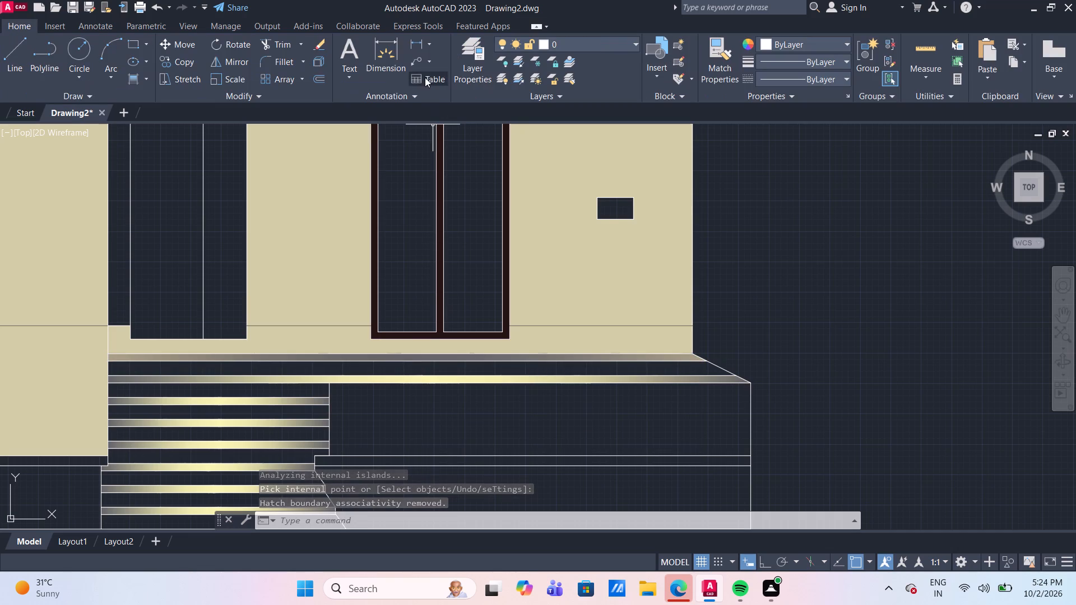
Fill the landing surface and all the step bands between the gradient strips with one solid hatch in colour 80,81,83.
click(133, 82)
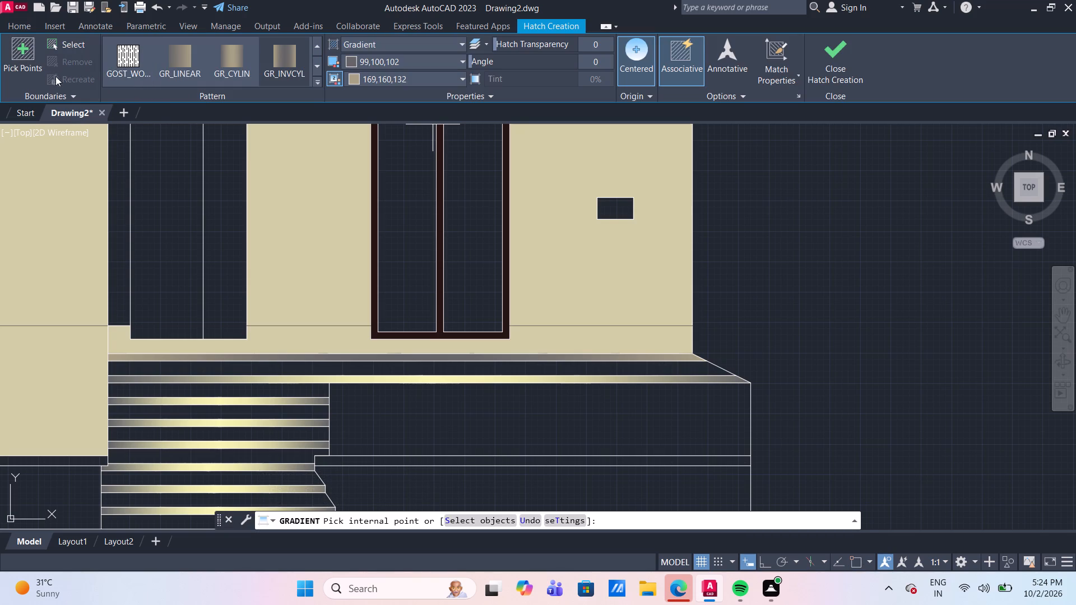
key(Escape)
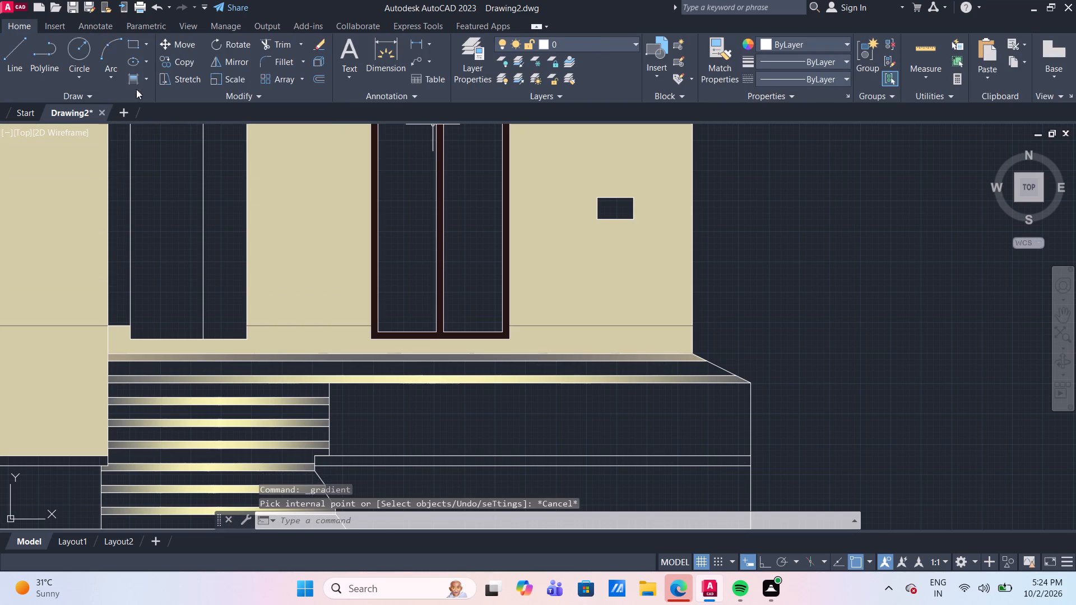
click(145, 83)
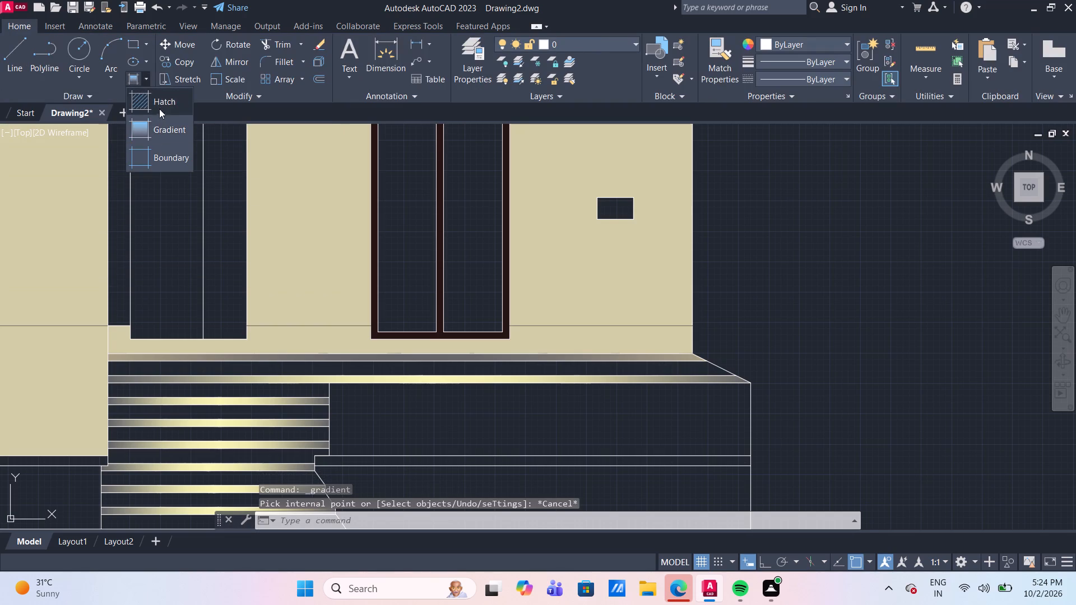
click(163, 101)
click(441, 58)
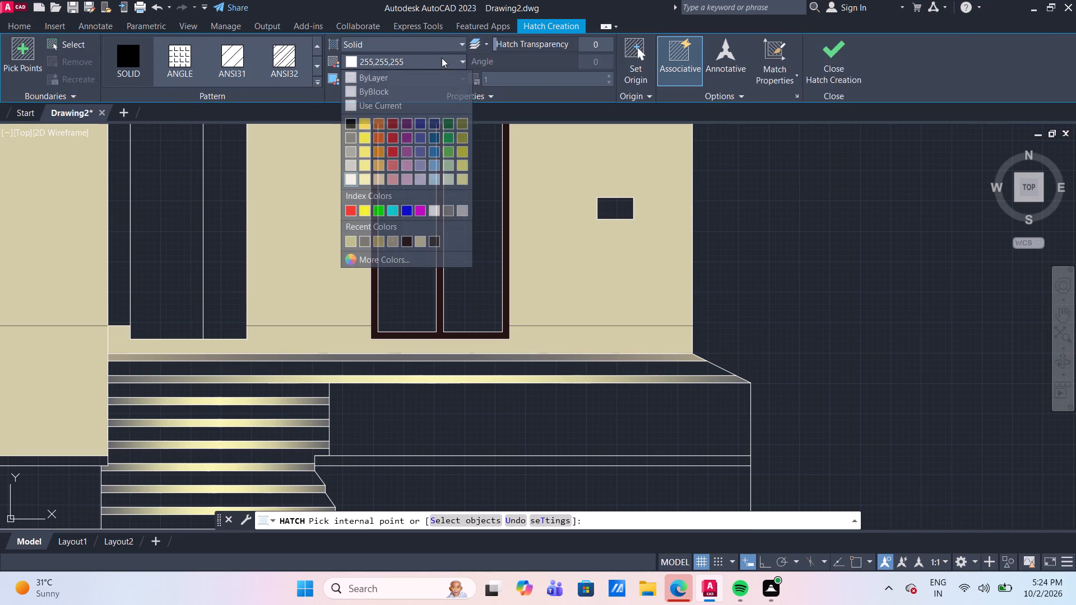
click(368, 243)
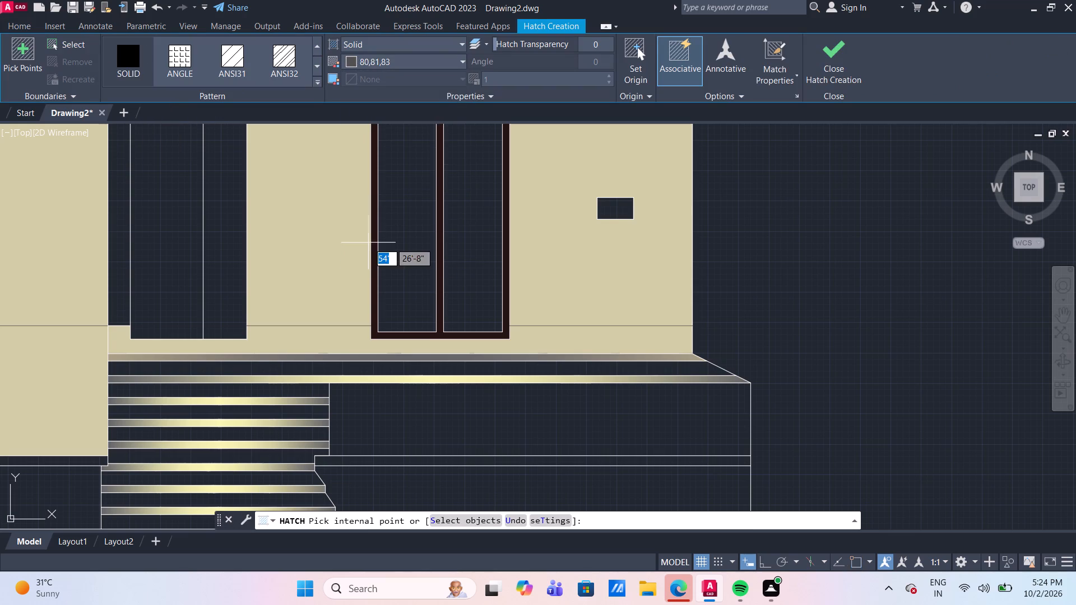
click(317, 368)
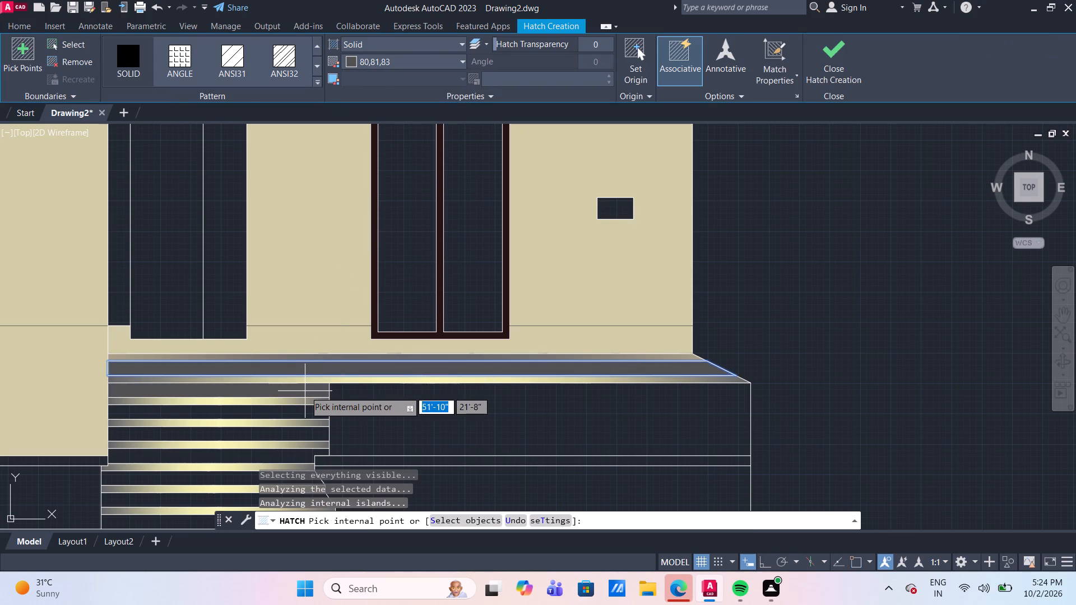
click(305, 391)
click(276, 413)
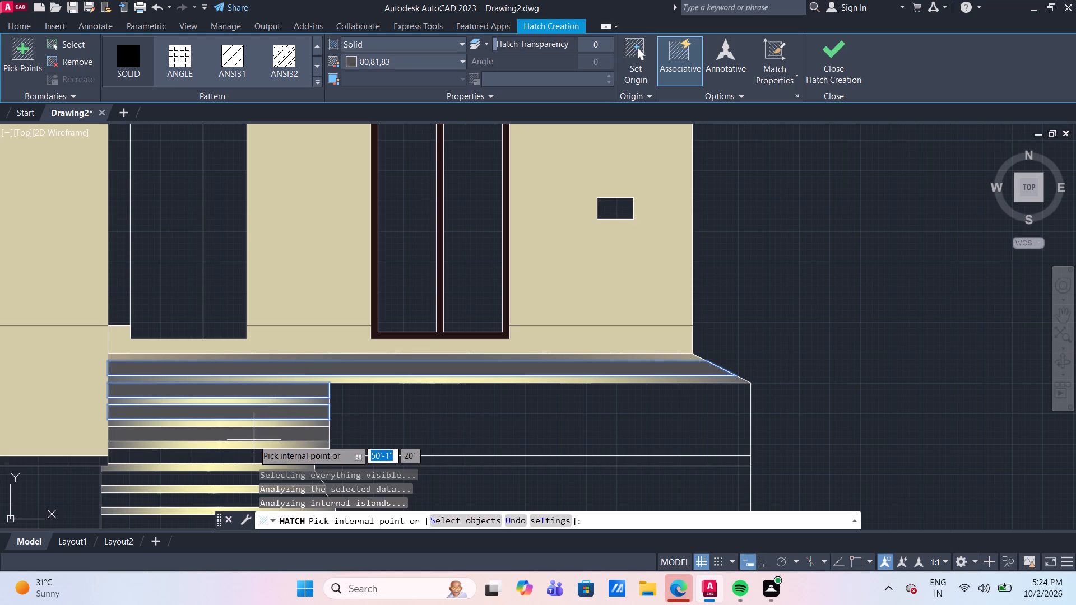
click(251, 435)
click(239, 454)
click(216, 480)
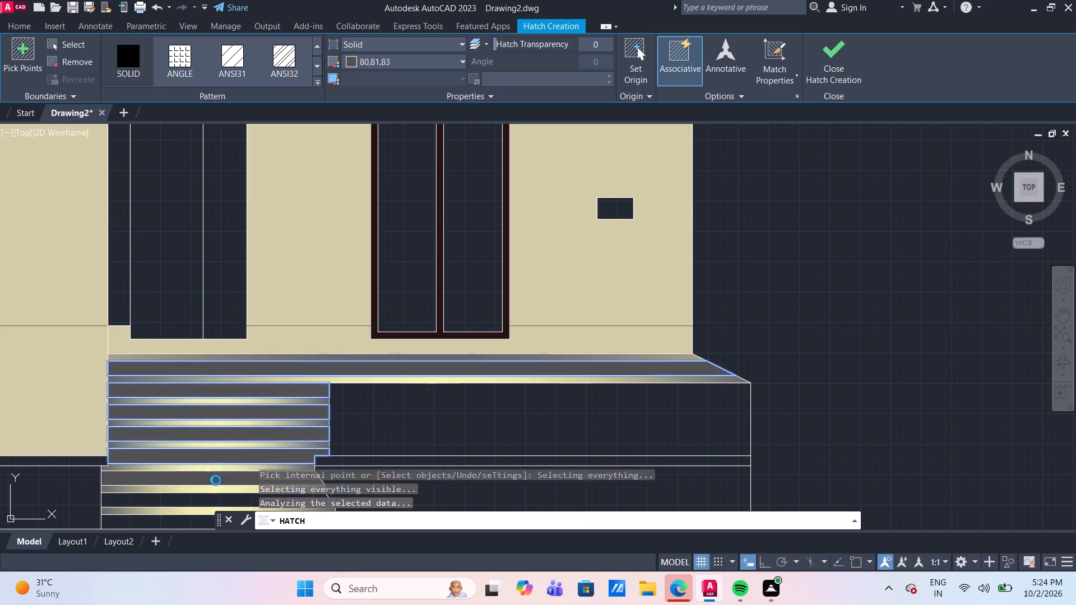
click(204, 502)
click(173, 522)
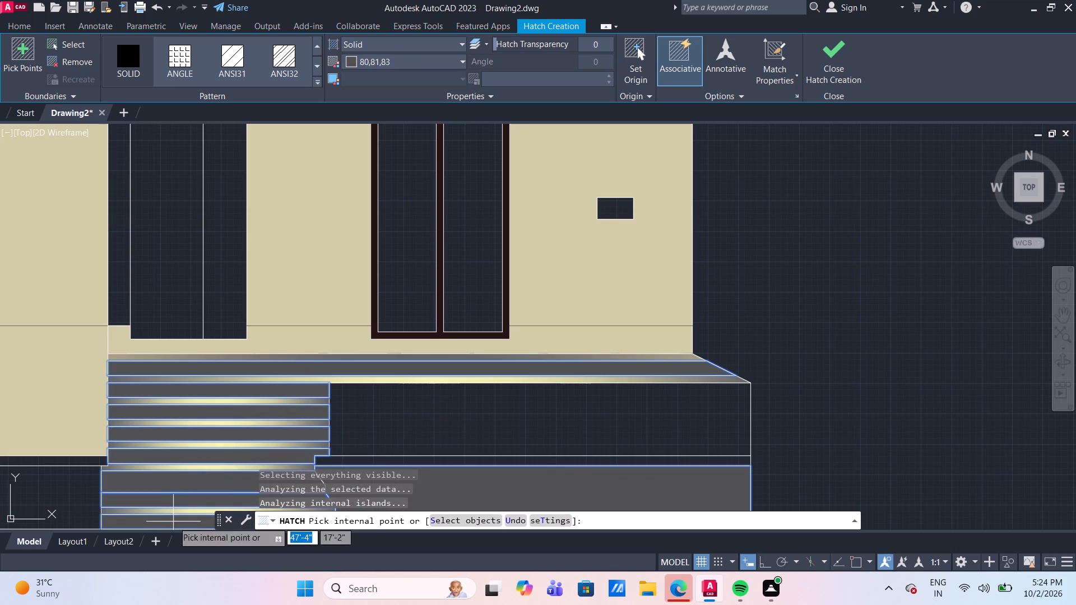
key(Return)
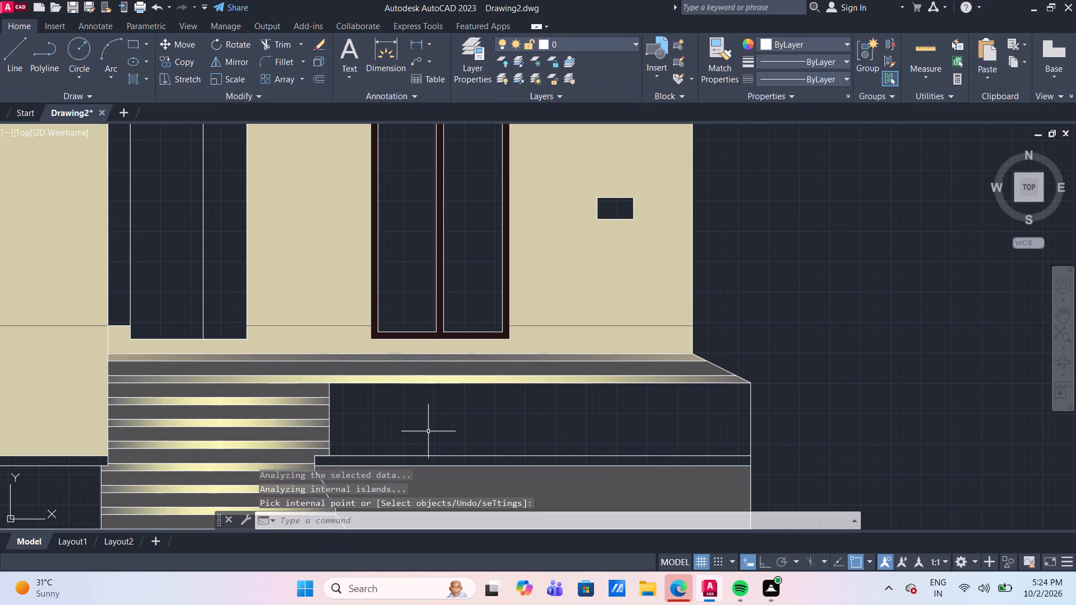
Trim away the solid hatch area that covers the plinth front beside the lower entrance steps.
scroll(428, 431, down, 3)
middle_drag(429, 410, 318, 339)
scroll(298, 364, up, 3)
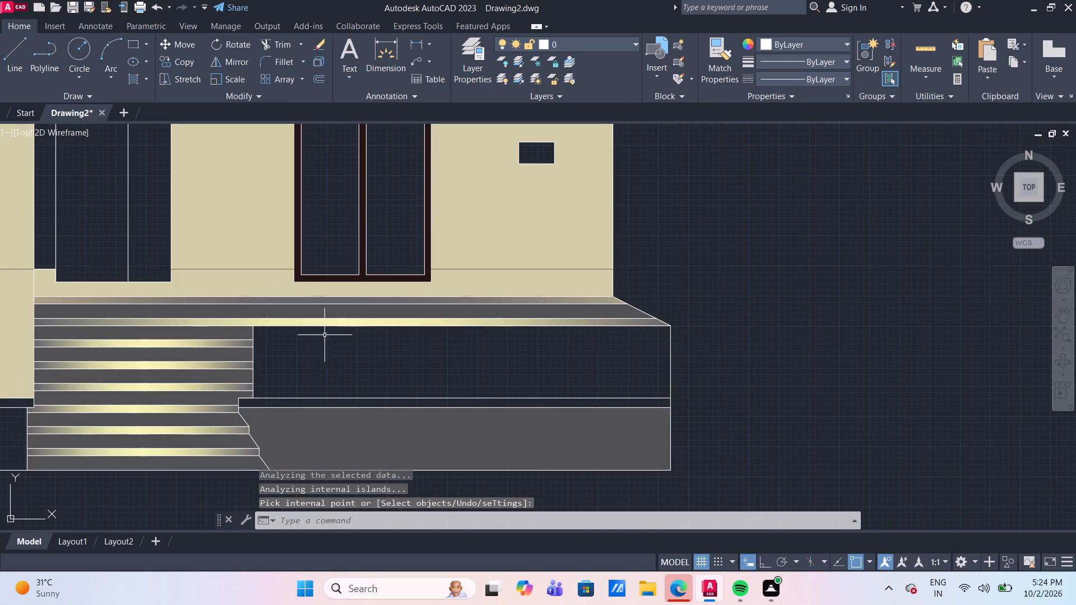
middle_drag(339, 360, 335, 311)
click(324, 386)
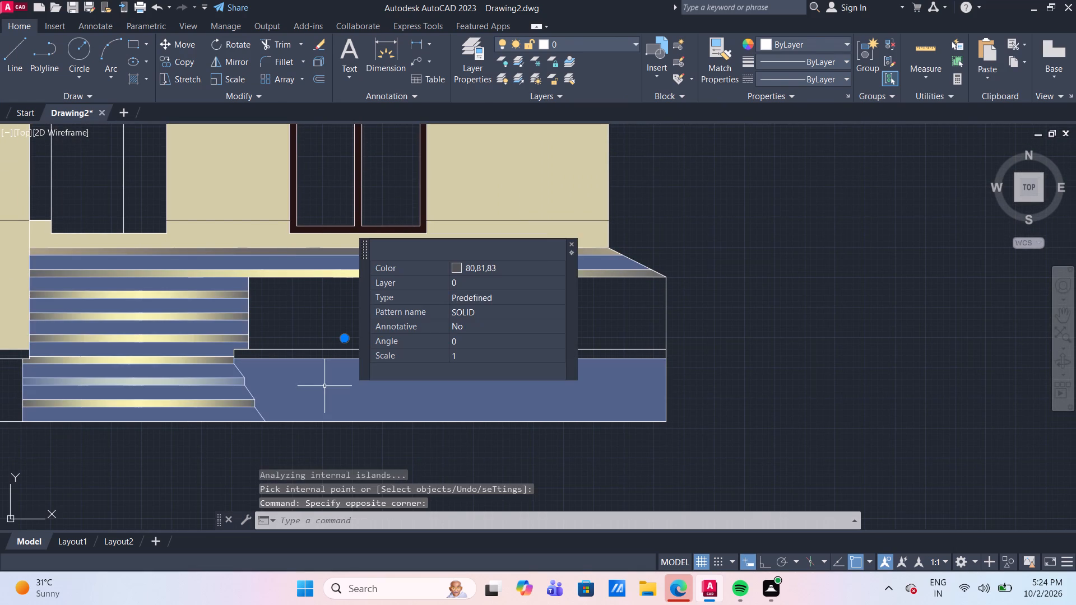
scroll(321, 337, up, 2)
key(Escape)
scroll(320, 337, down, 2)
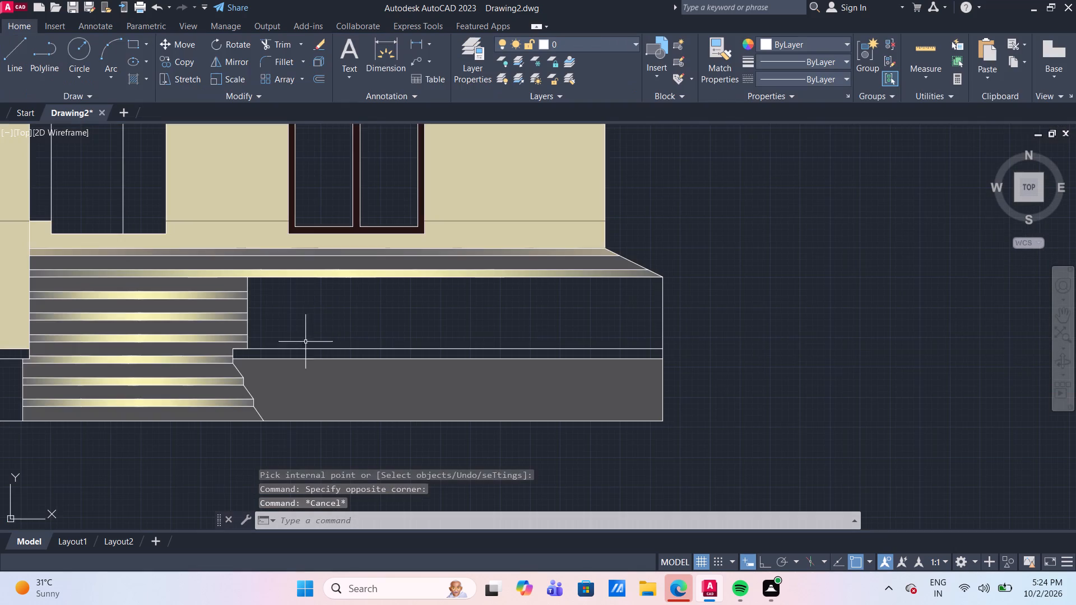
scroll(292, 421, up, 2)
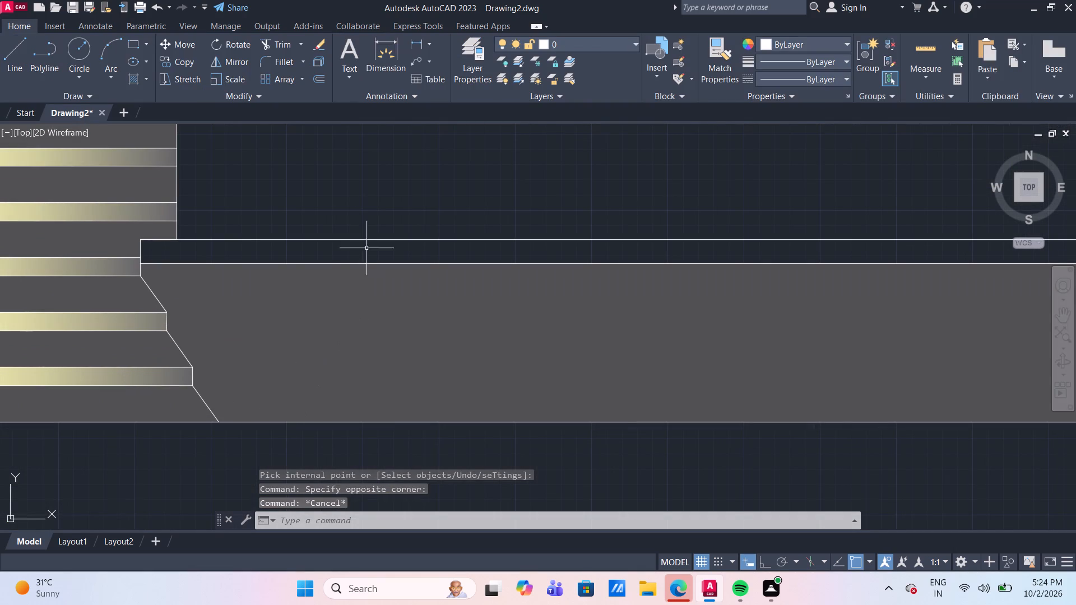
scroll(372, 236, down, 1)
scroll(418, 207, down, 1)
text(tr)
key(Return)
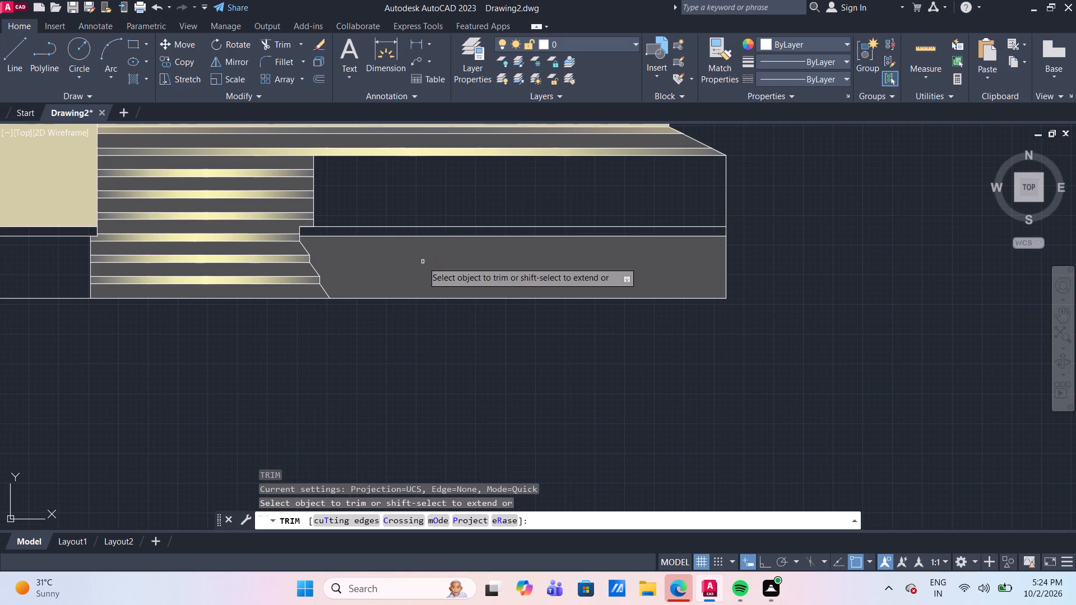
click(435, 282)
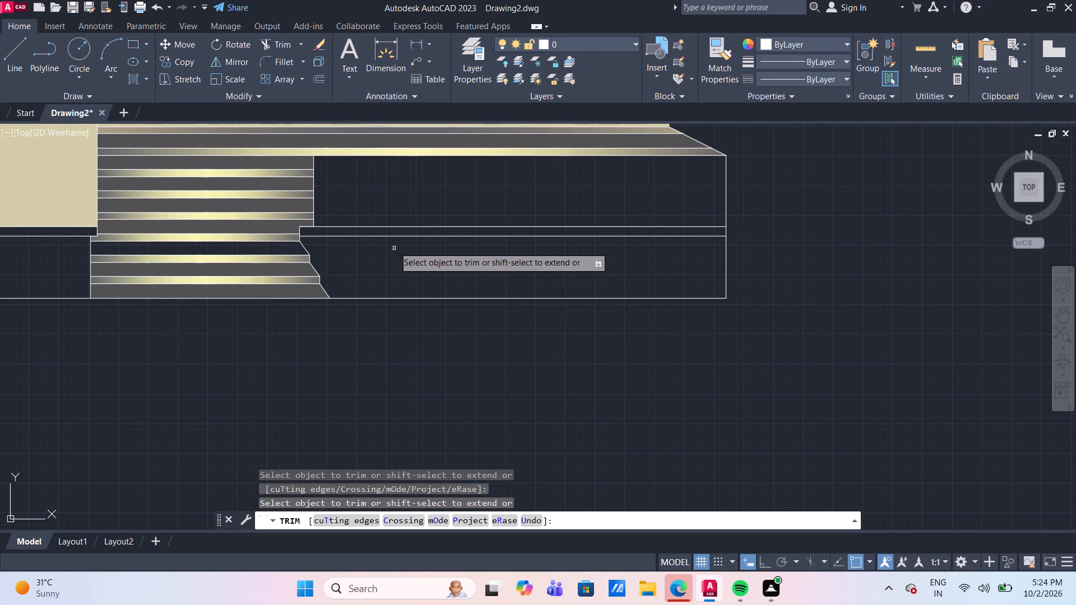
scroll(341, 253, up, 2)
middle_drag(347, 255, 473, 265)
middle_drag(464, 250, 494, 256)
scroll(480, 254, up, 1)
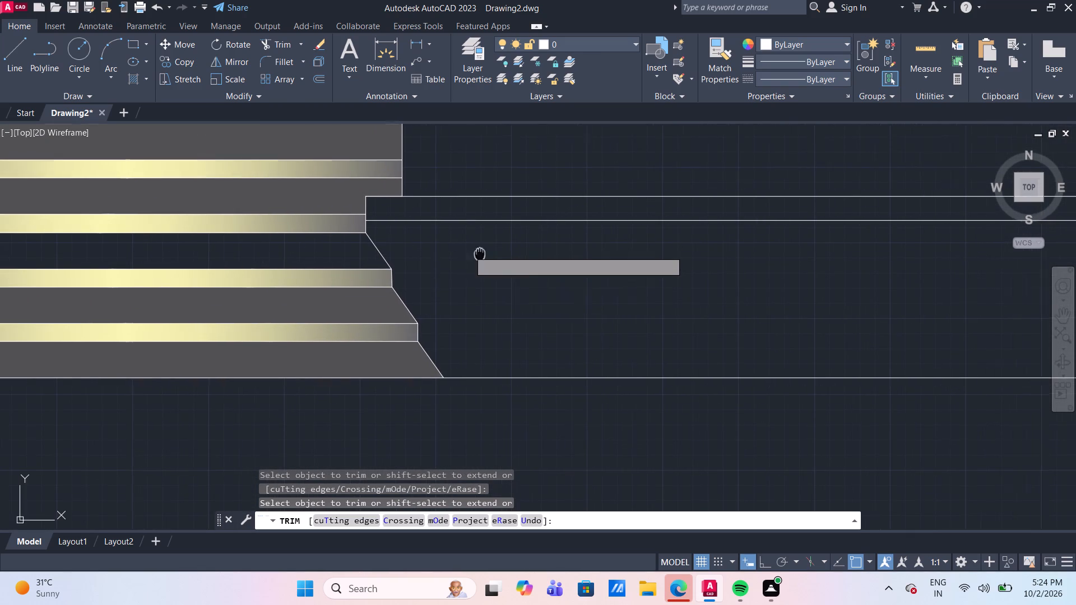
middle_drag(494, 256, 568, 263)
scroll(567, 260, down, 4)
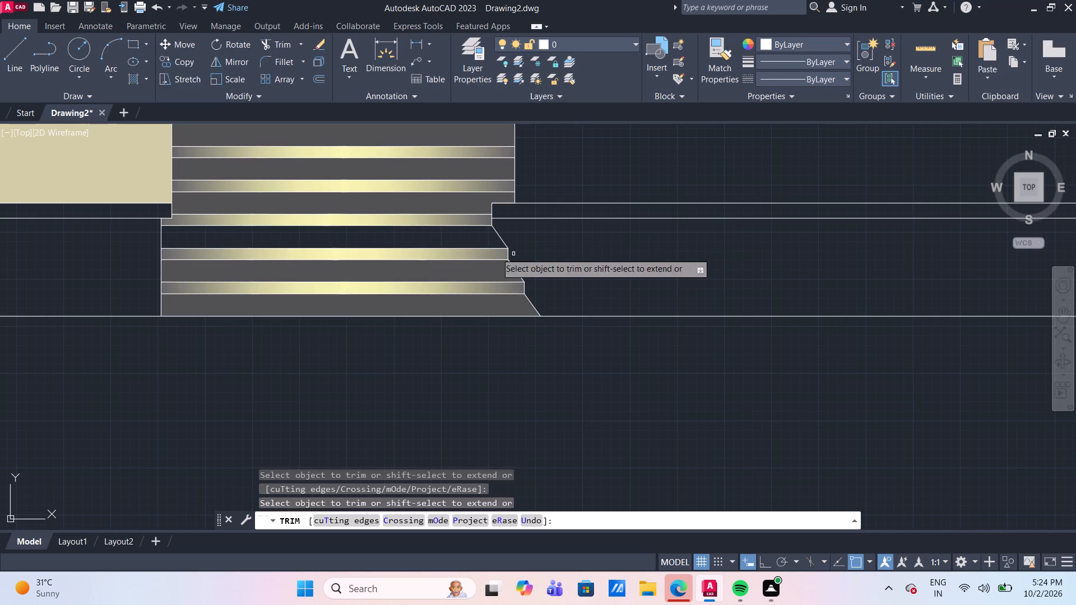
key(Escape)
Examine the corners along the slanted side edge of the lower steps for gaps in the hatch boundary.
scroll(507, 234, up, 1)
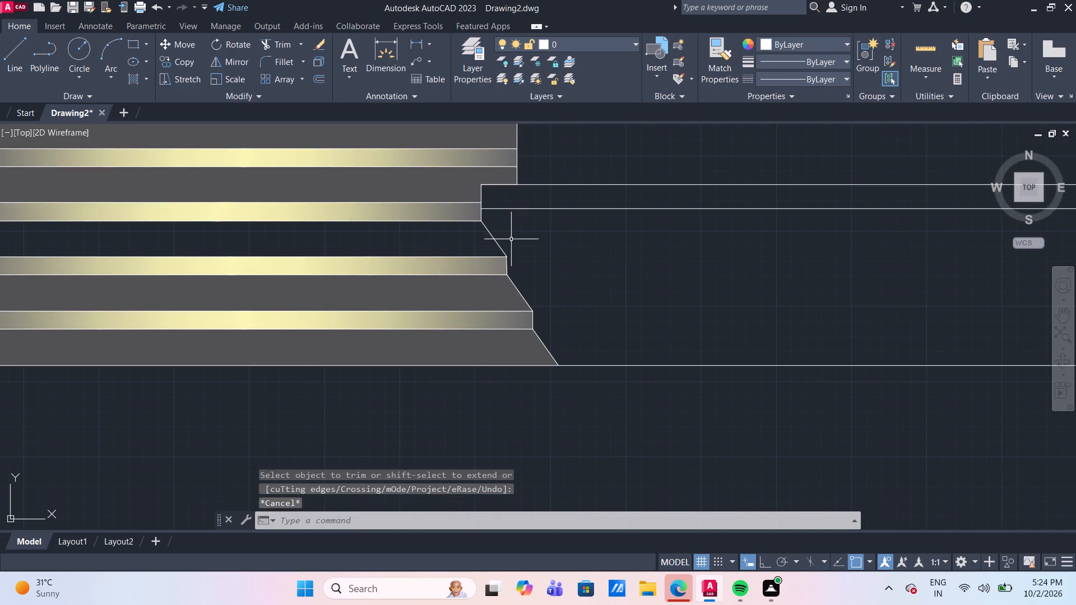
text(ex)
key(Return)
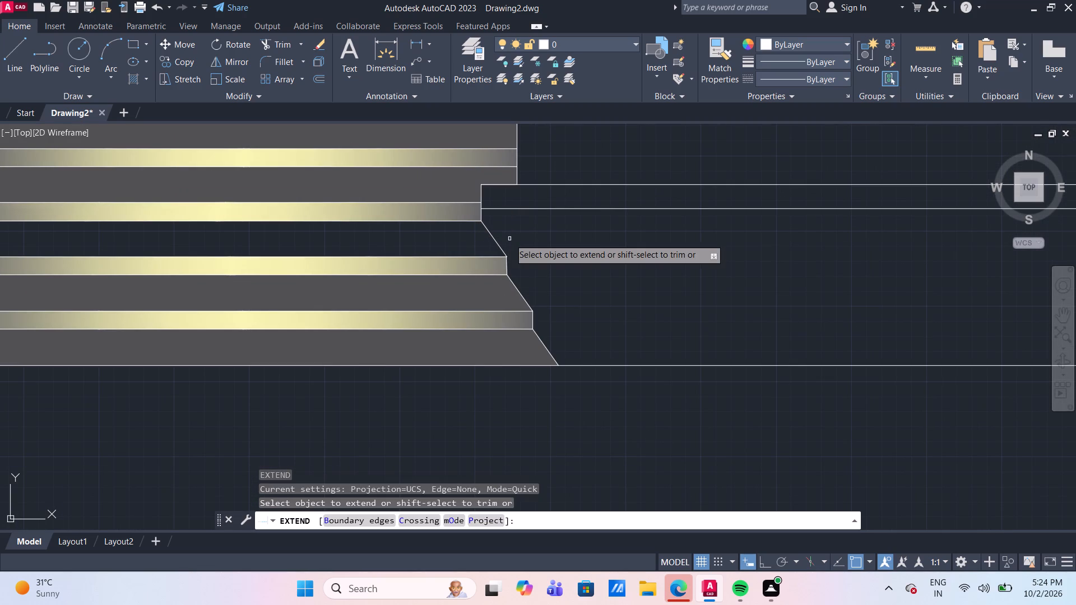
scroll(506, 266, up, 3)
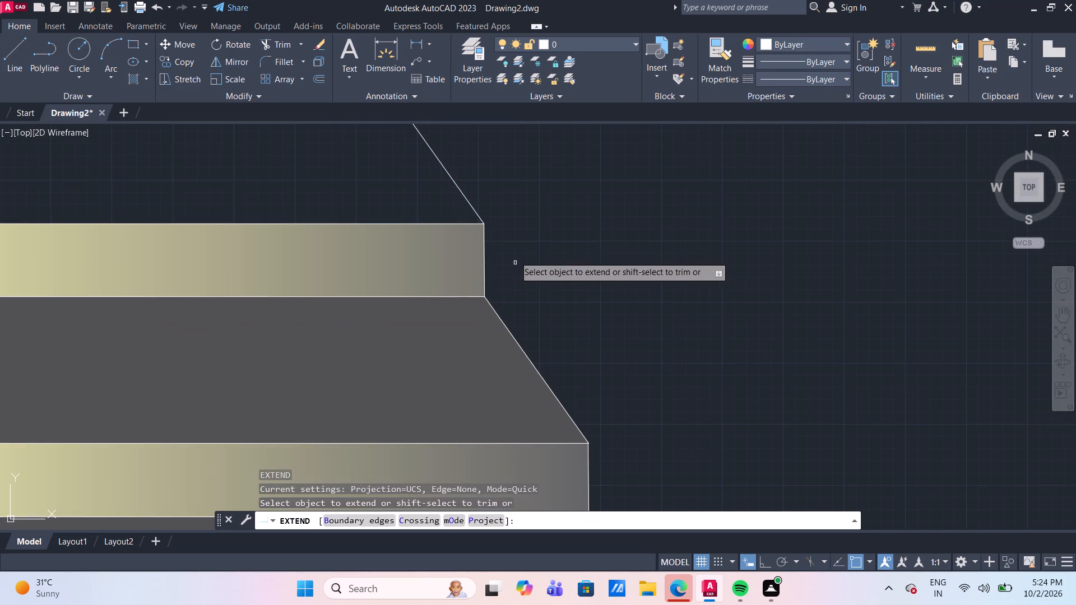
scroll(514, 233, up, 2)
scroll(435, 203, up, 7)
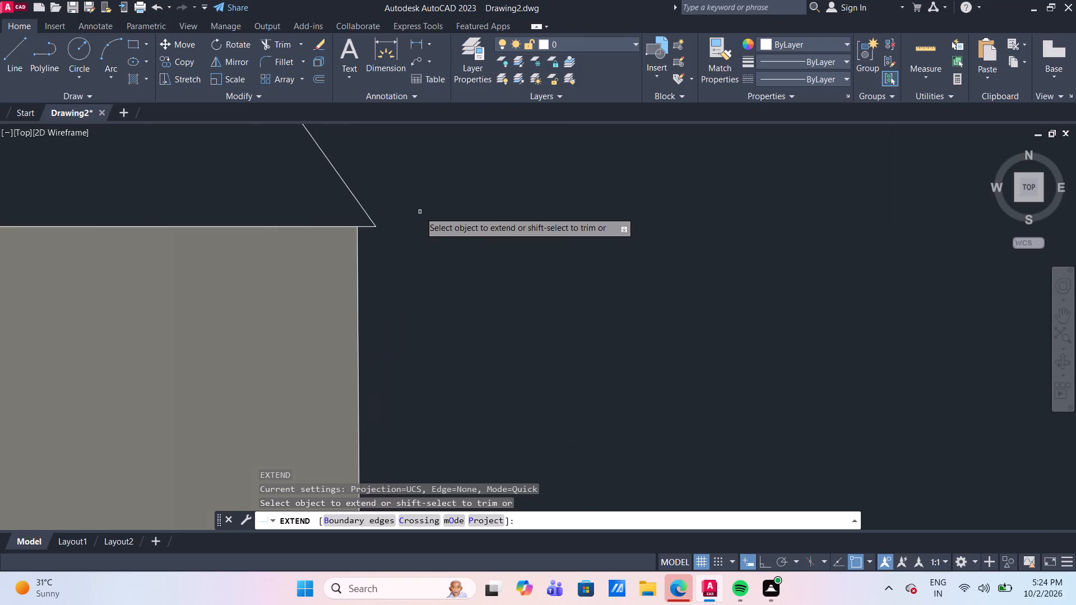
scroll(419, 212, up, 1)
scroll(419, 212, down, 7)
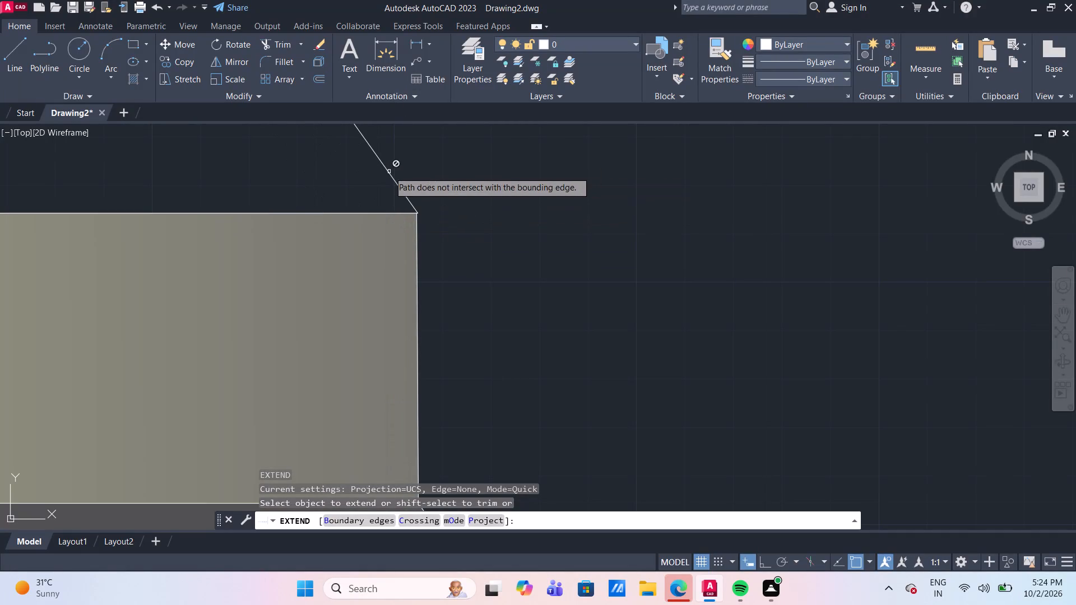
scroll(389, 171, down, 2)
middle_drag(392, 164, 403, 318)
middle_drag(341, 157, 397, 310)
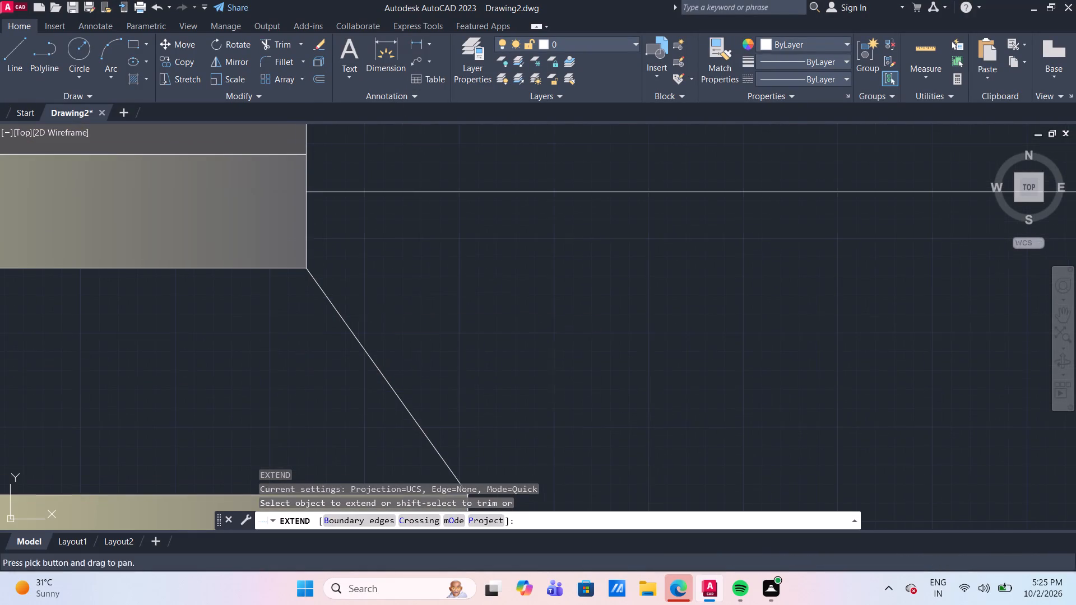
scroll(309, 259, up, 3)
scroll(278, 319, up, 3)
scroll(326, 223, up, 3)
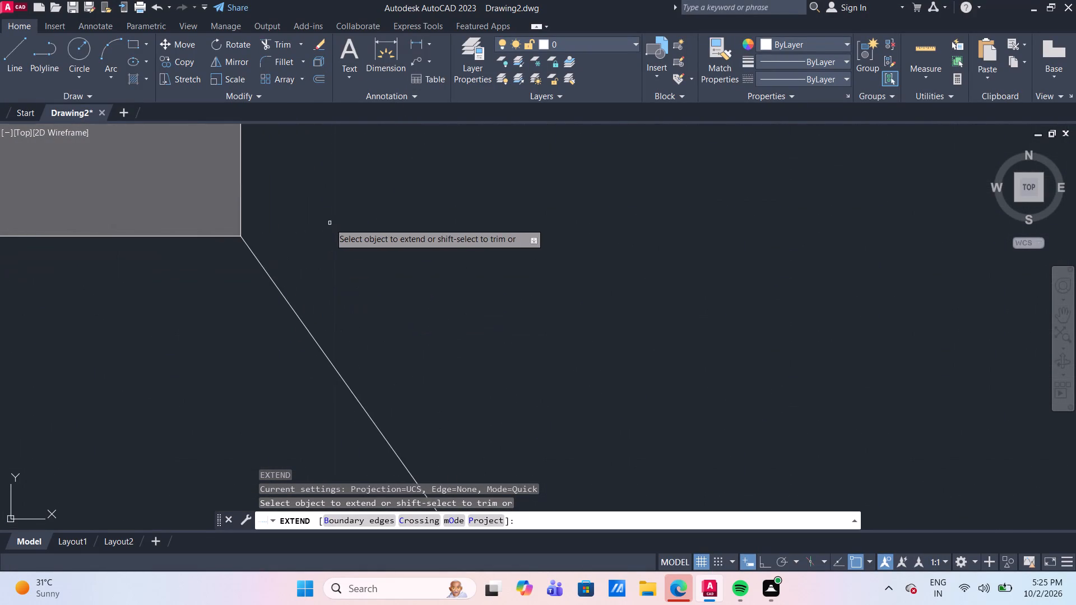
scroll(330, 223, down, 5)
scroll(423, 410, down, 4)
scroll(495, 433, down, 3)
middle_drag(526, 466, 500, 276)
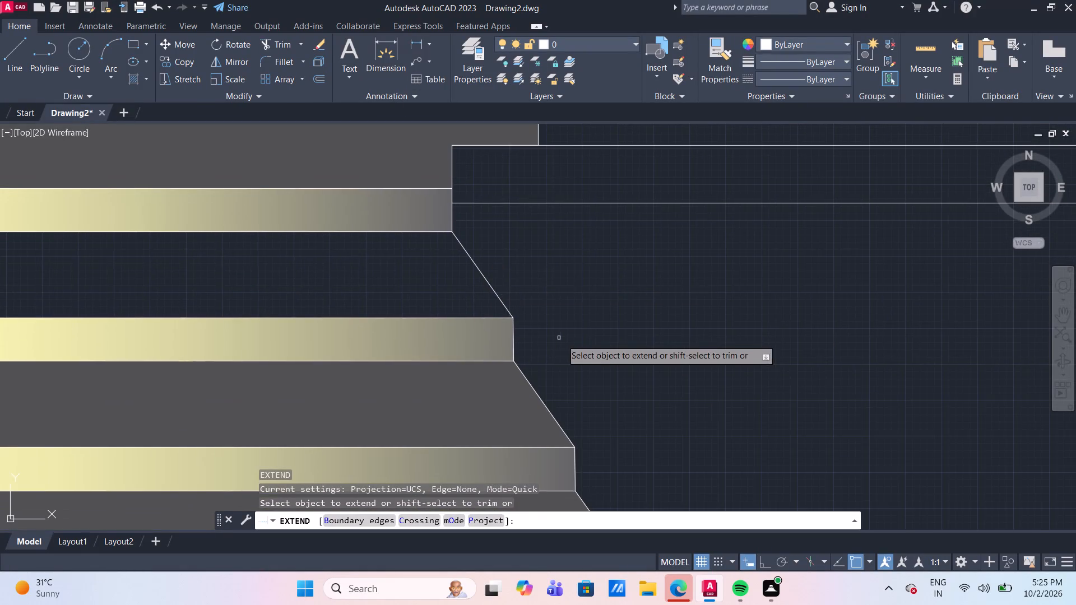
scroll(568, 342, up, 2)
scroll(359, 276, up, 3)
scroll(597, 319, up, 3)
scroll(704, 304, up, 1)
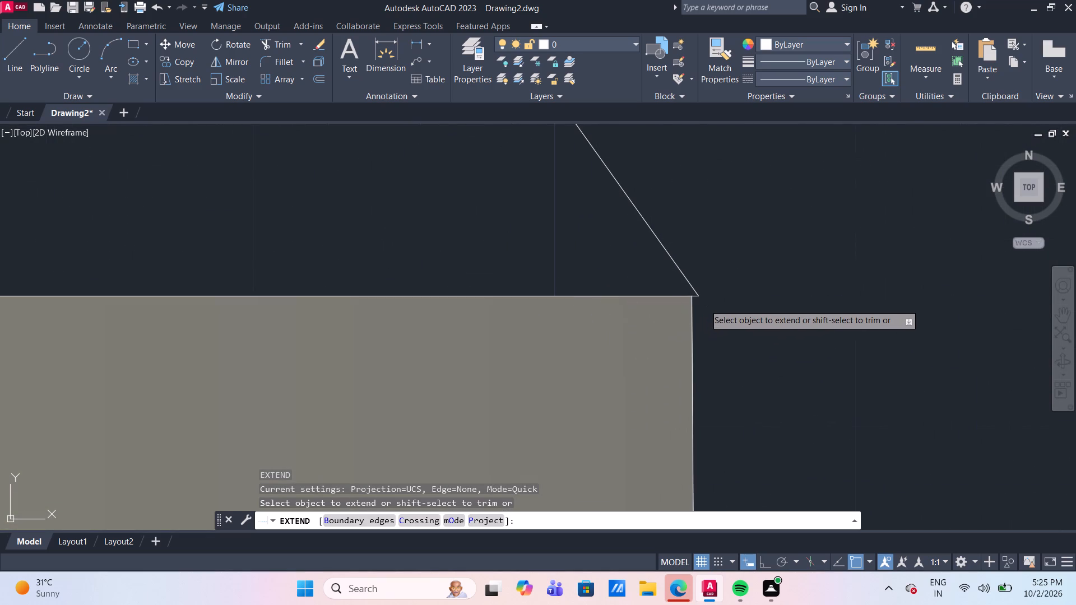
key(Escape)
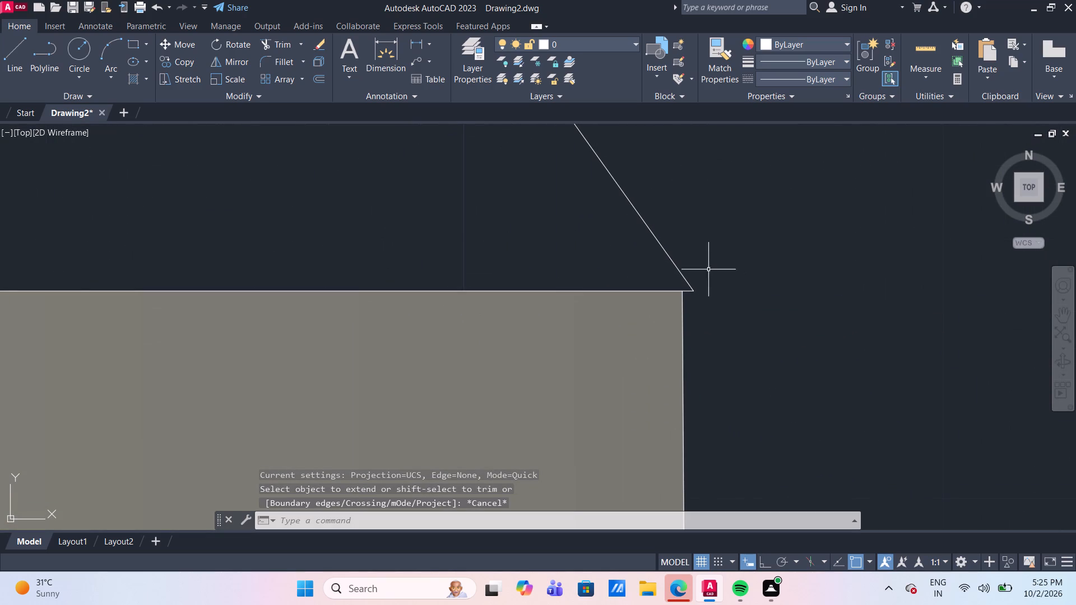
Stretch the lower end of the upper slanted step line onto the top corner of the gradient strip below it.
click(676, 266)
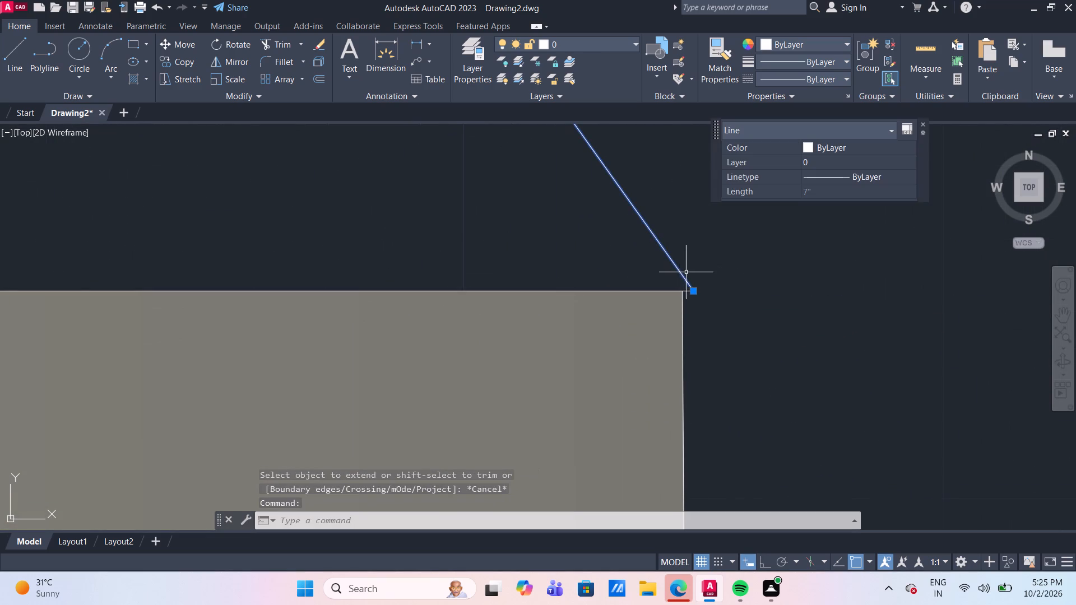
click(696, 290)
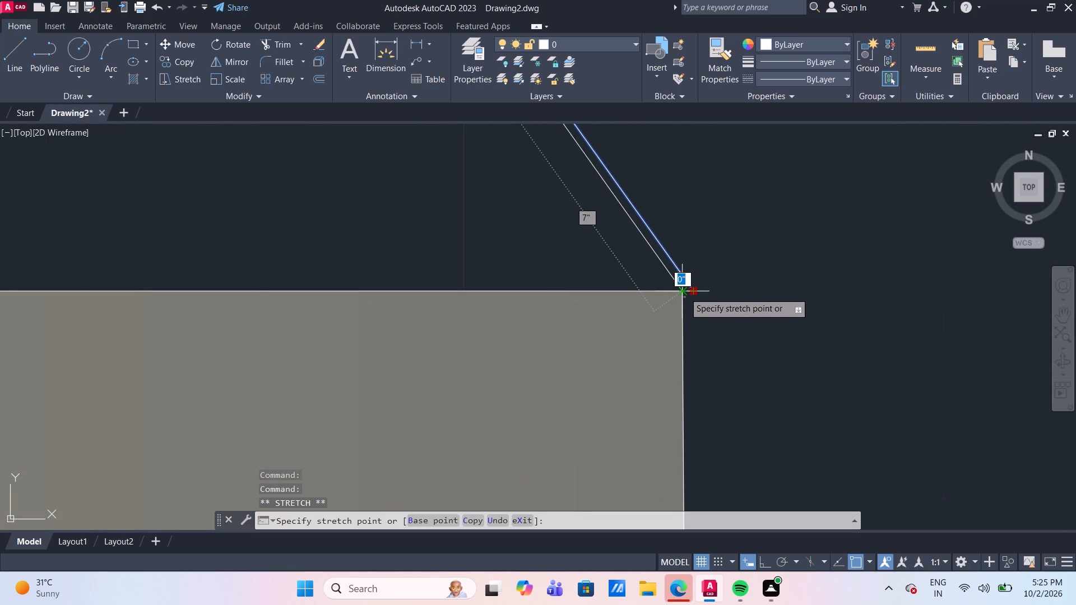
click(684, 292)
key(Escape)
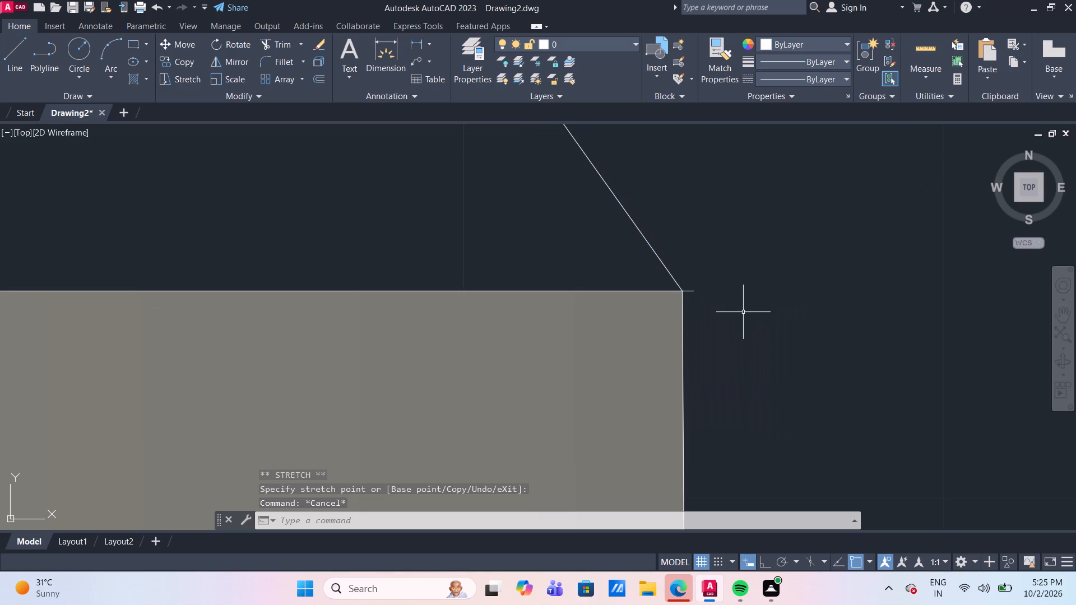
Trim the short horizontal line end that overhangs the strip's corner beside the slanted step line.
text(tr)
key(Return)
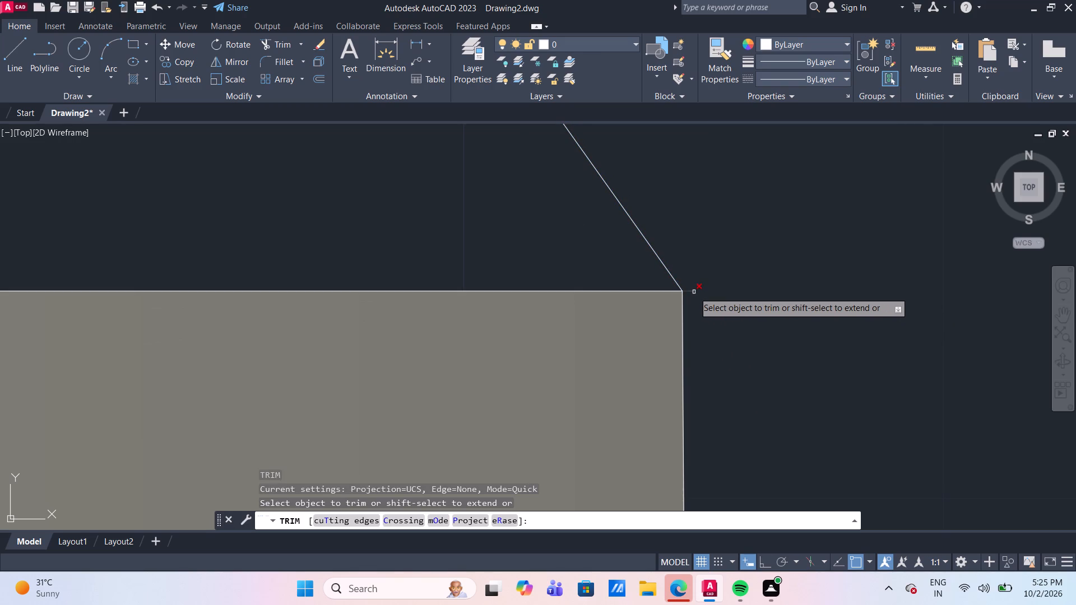
click(694, 292)
scroll(694, 292, down, 5)
scroll(740, 306, down, 4)
scroll(796, 300, down, 3)
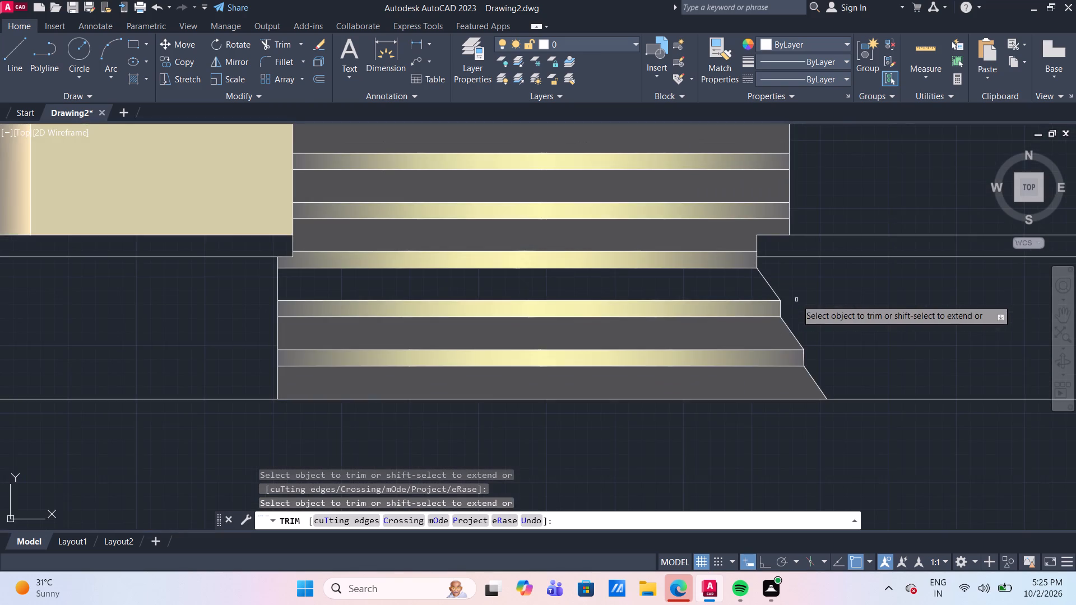
middle_drag(796, 300, 700, 317)
key(Escape)
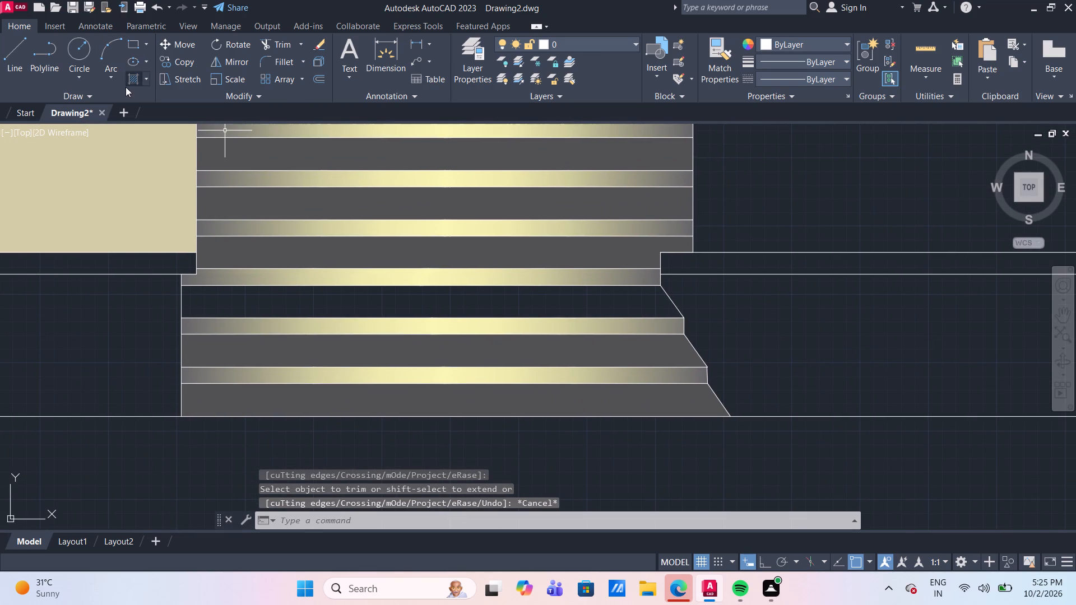
Fill the empty band between the two gradient strips of the lower entrance steps with a solid hatch in 80,81,83.
click(137, 79)
click(298, 296)
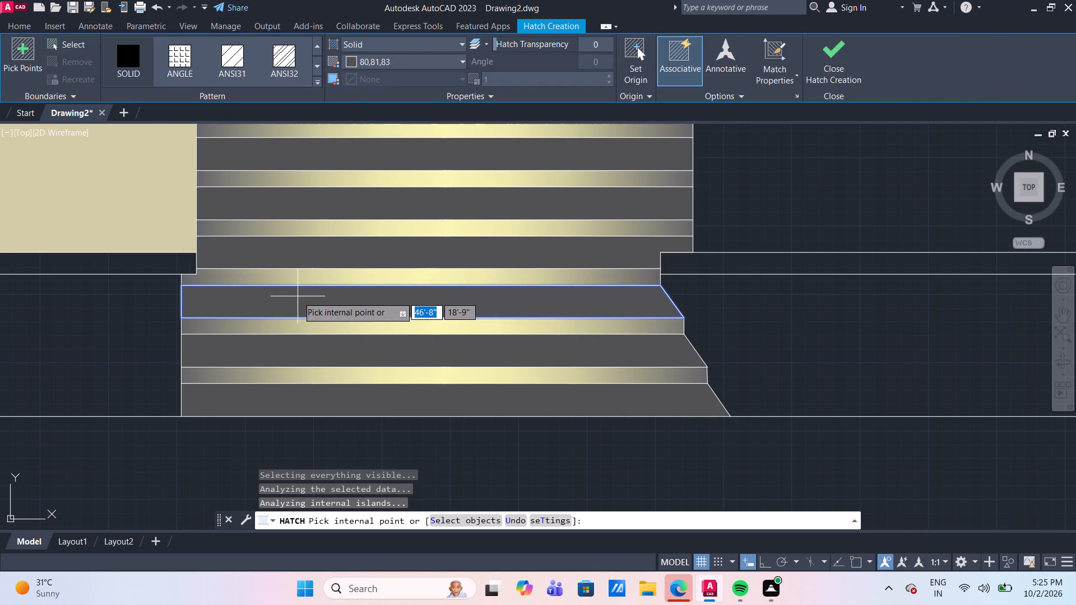
key(Return)
Review the whole elevation and check the gradient settings of the tower's upper vertical strip.
scroll(128, 313, down, 2)
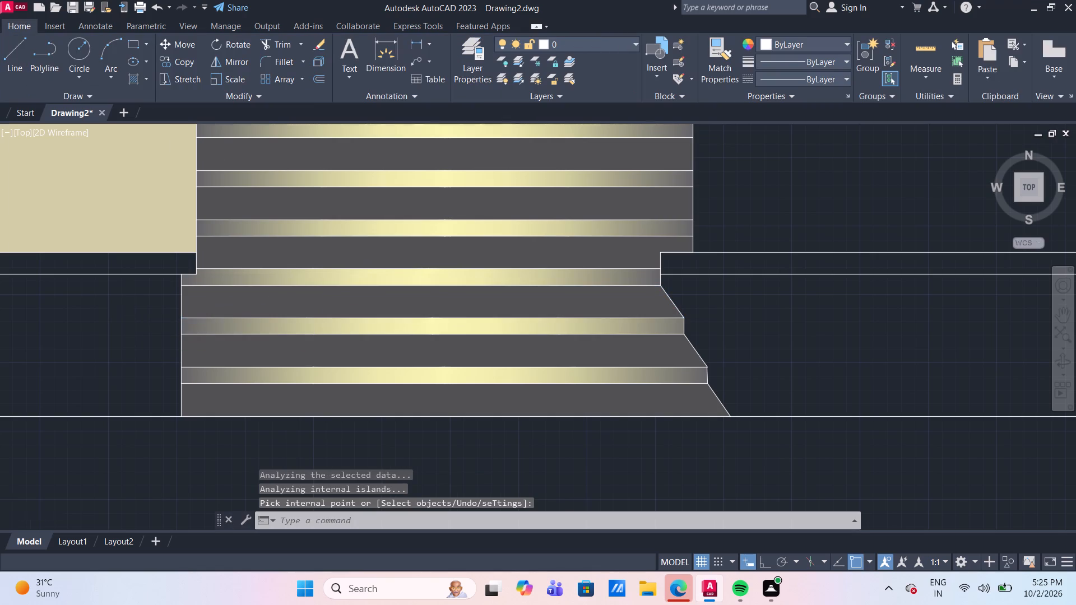
scroll(128, 313, down, 4)
scroll(179, 311, up, 3)
middle_drag(184, 348, 267, 339)
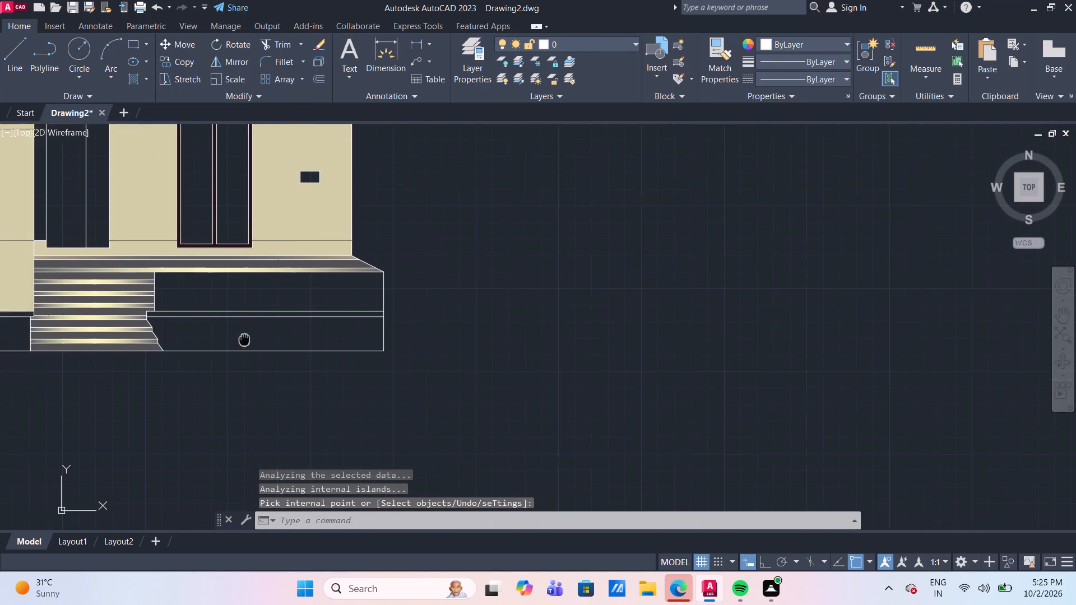
middle_drag(267, 339, 327, 338)
middle_drag(327, 304, 388, 317)
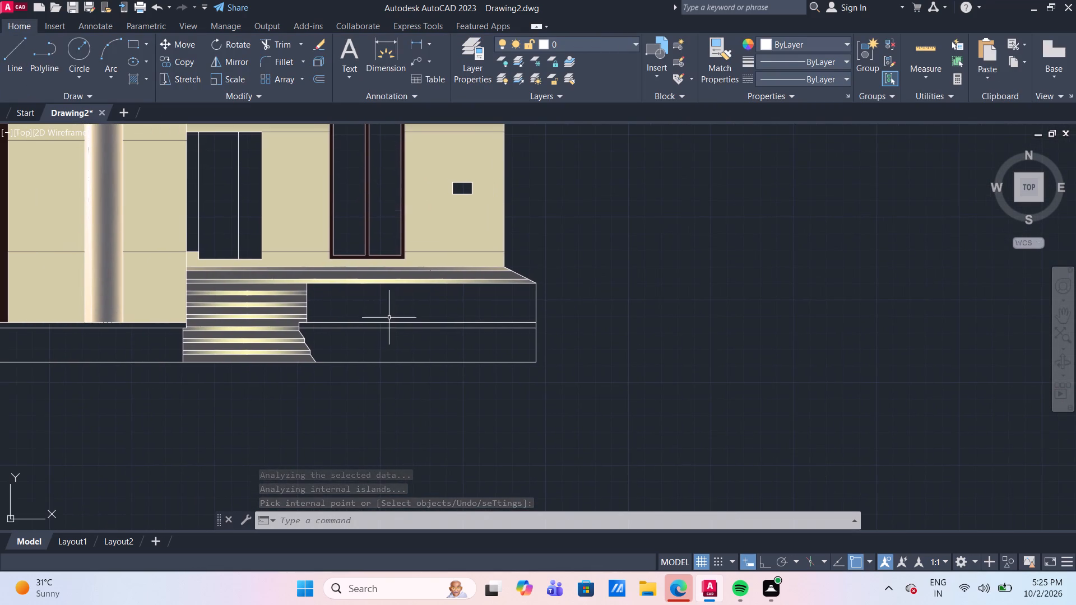
scroll(484, 315, down, 1)
scroll(476, 370, down, 1)
middle_drag(609, 276, 617, 281)
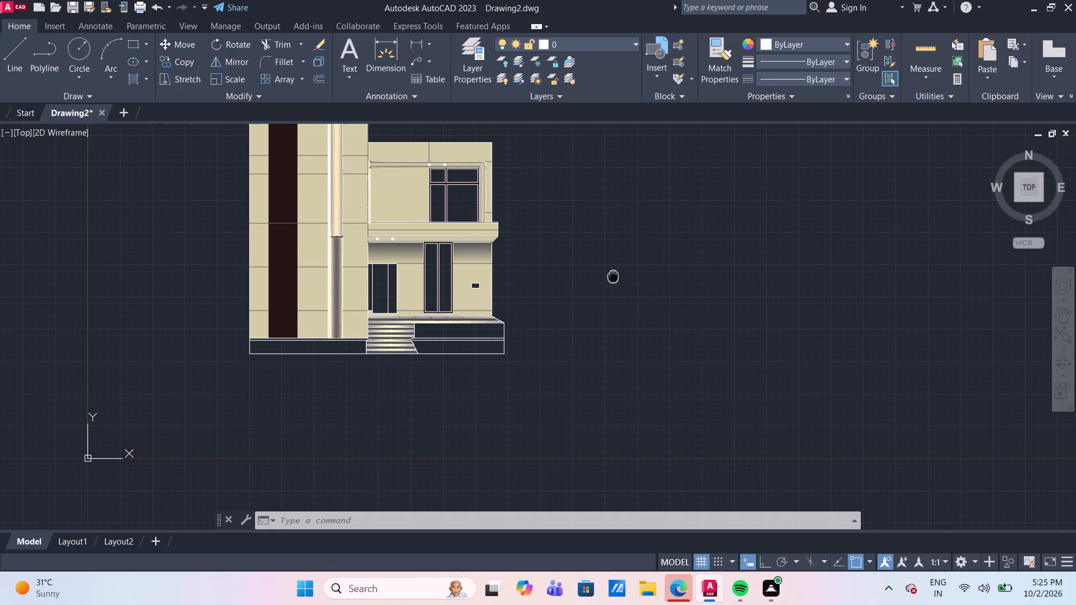
middle_drag(617, 281, 625, 376)
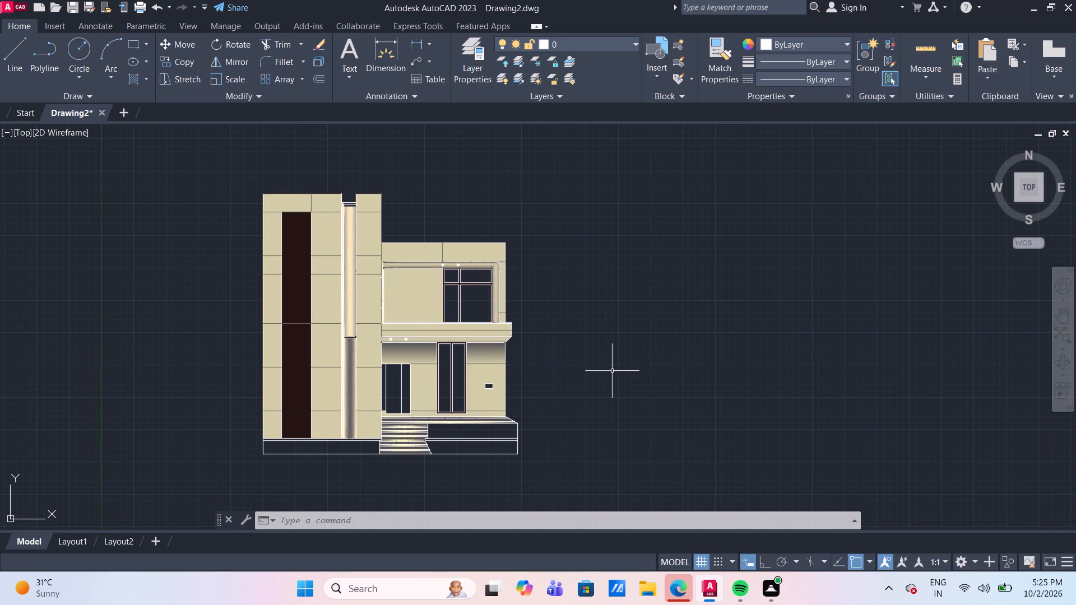
scroll(466, 273, up, 1)
middle_drag(458, 326, 396, 285)
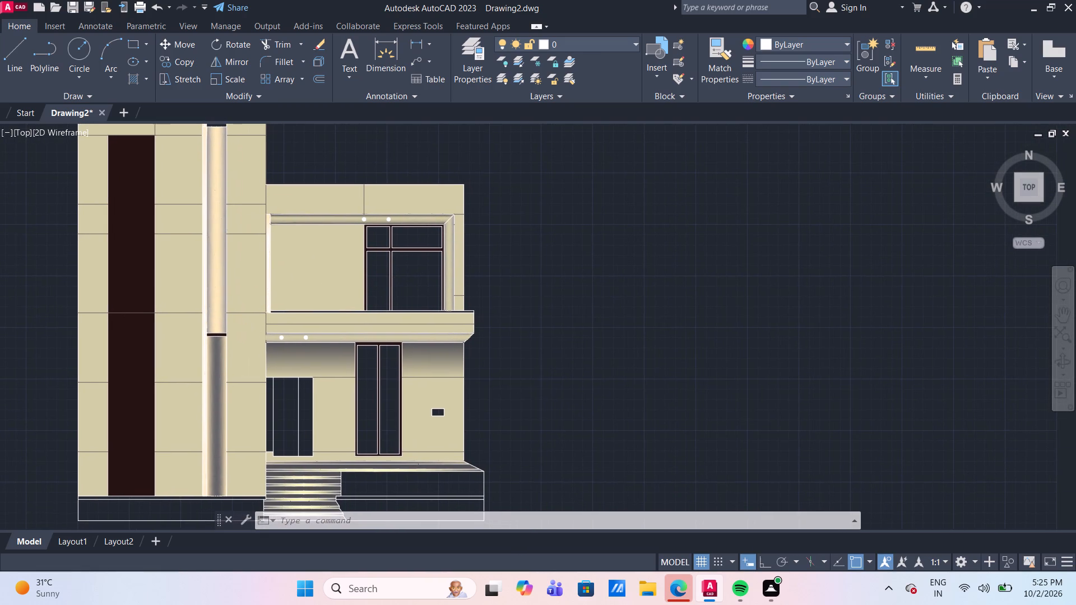
click(214, 204)
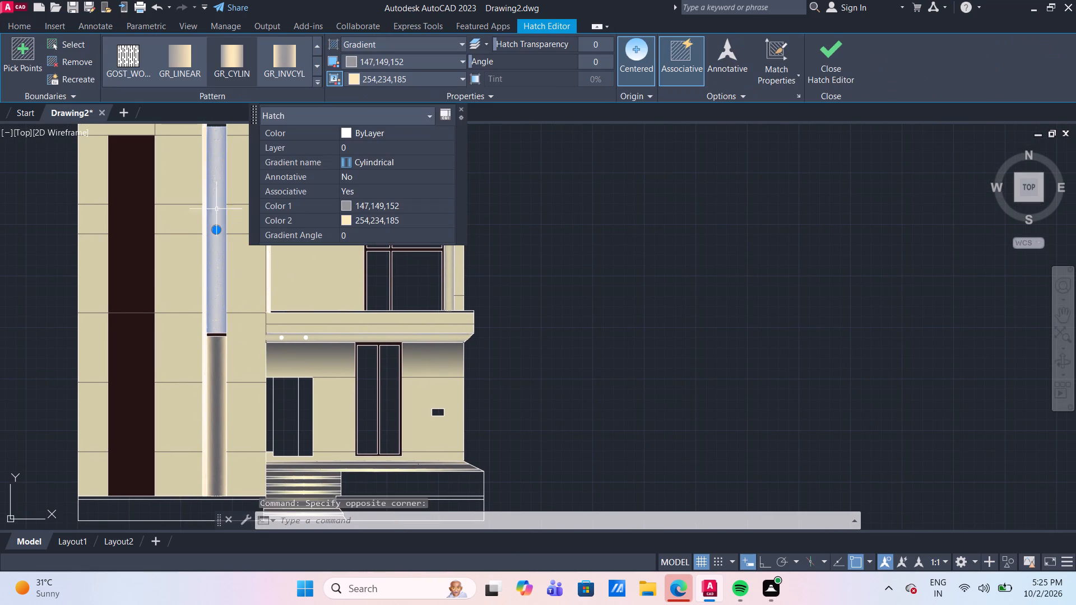
key(Escape)
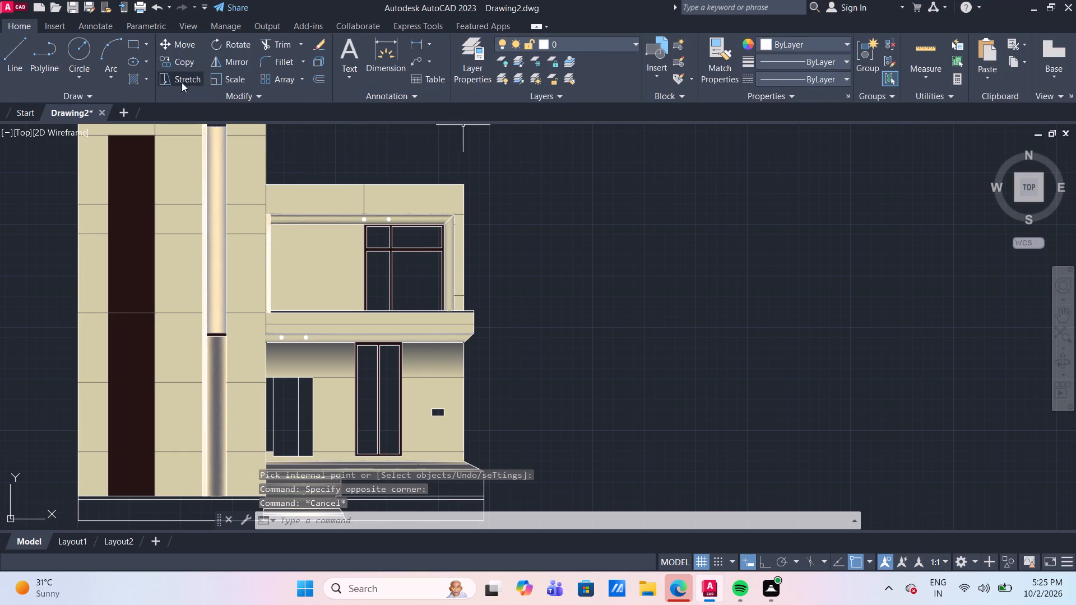
Fill the two wide panes of the upper-floor window with an inverted cylindrical gradient using colours 169,160,132 and 209,204,163.
click(147, 81)
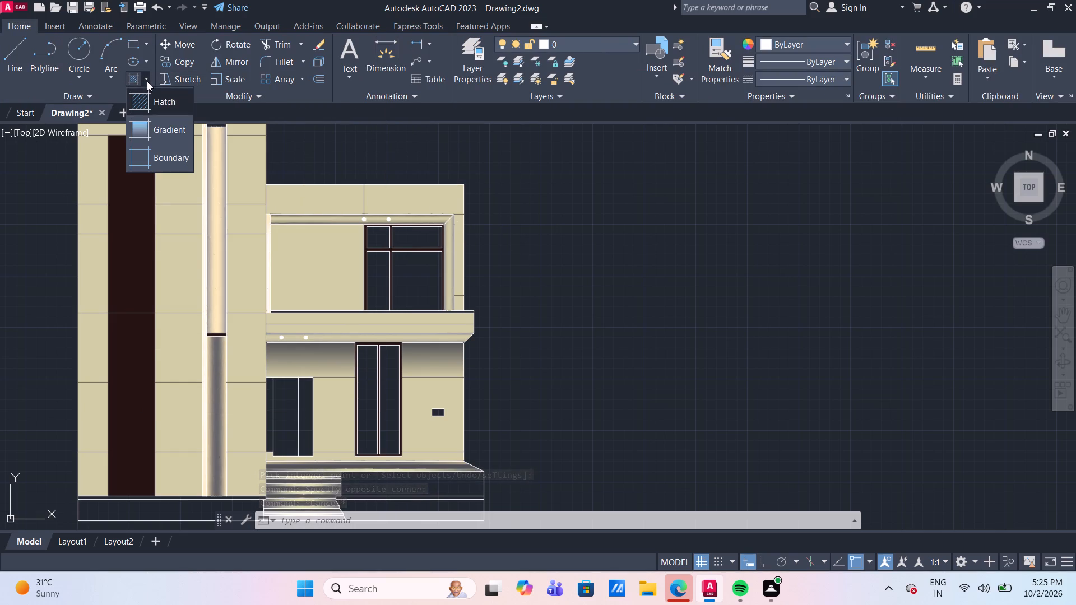
click(160, 133)
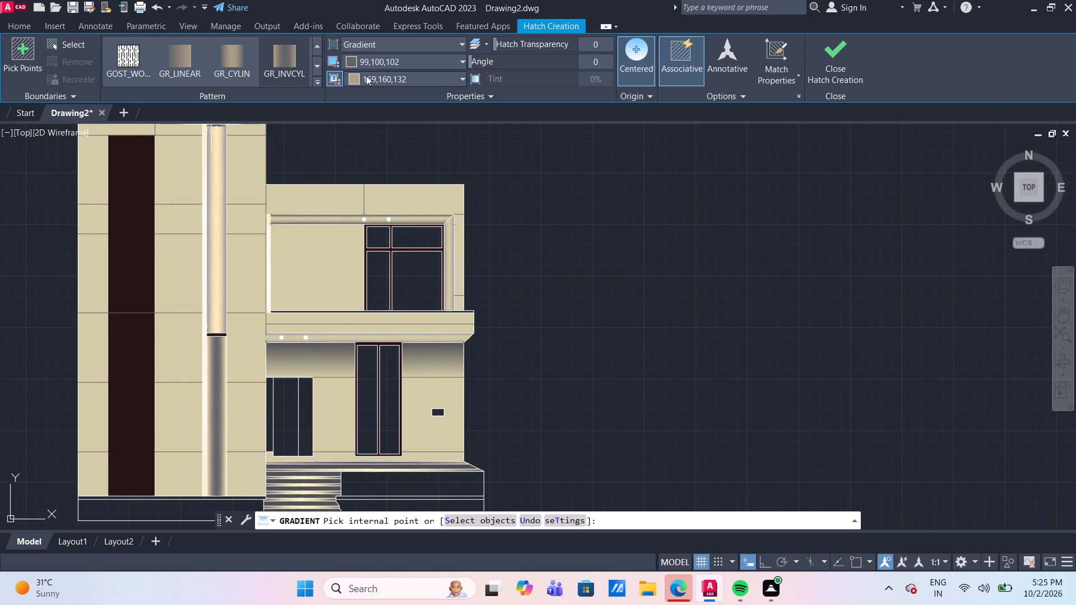
click(399, 61)
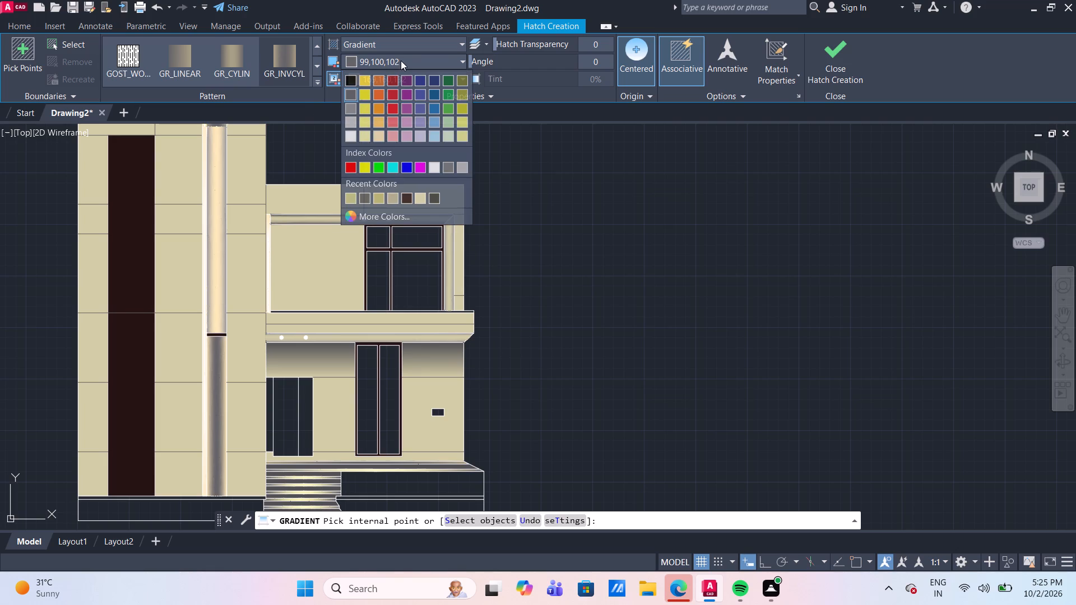
click(401, 61)
click(399, 66)
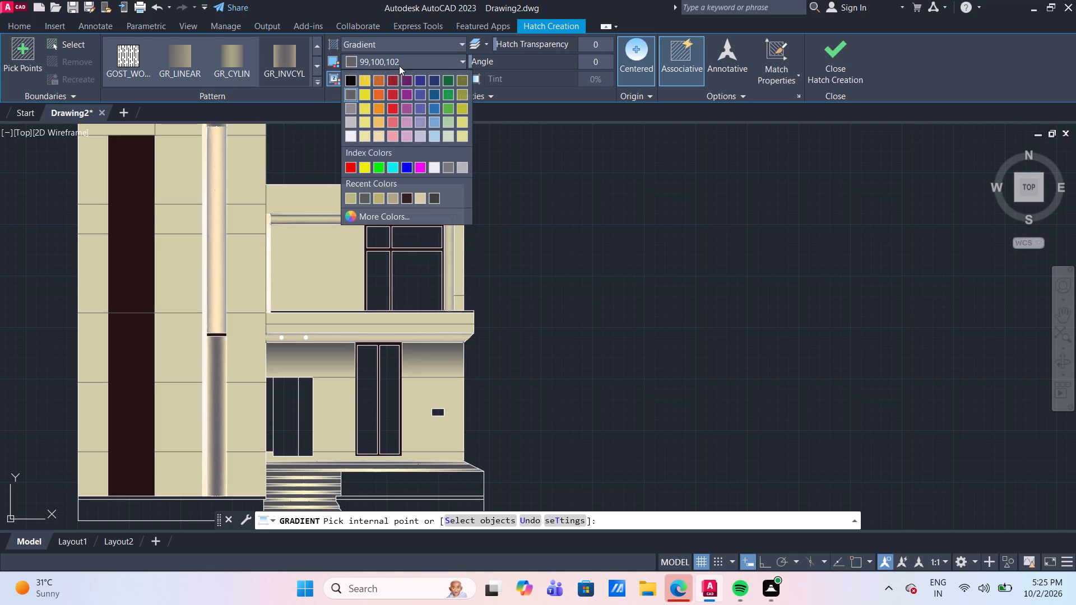
click(424, 198)
click(443, 57)
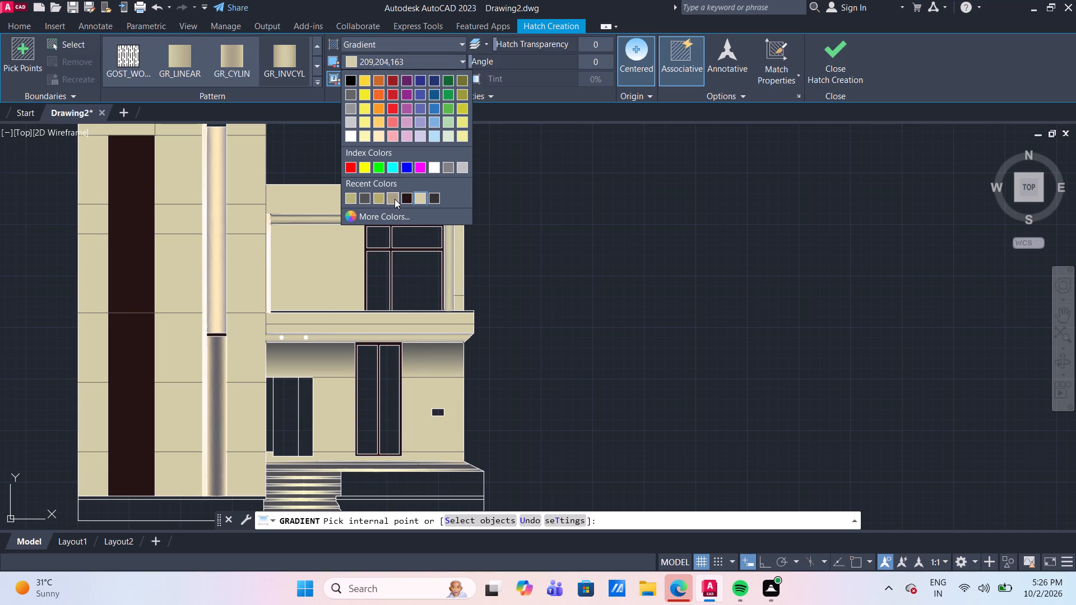
click(395, 199)
click(425, 65)
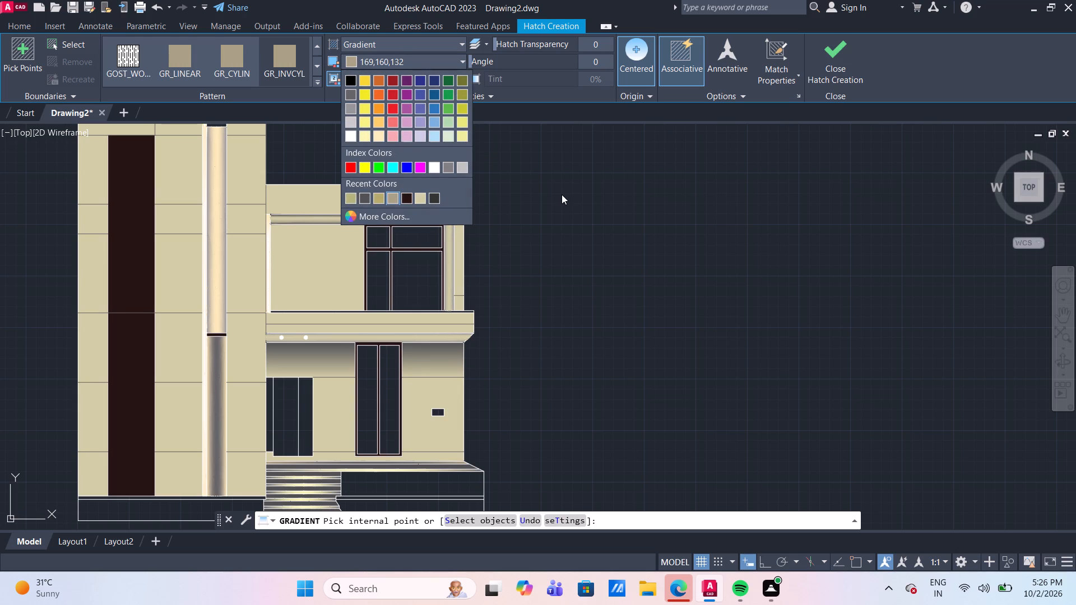
key(Escape)
key(Escape)
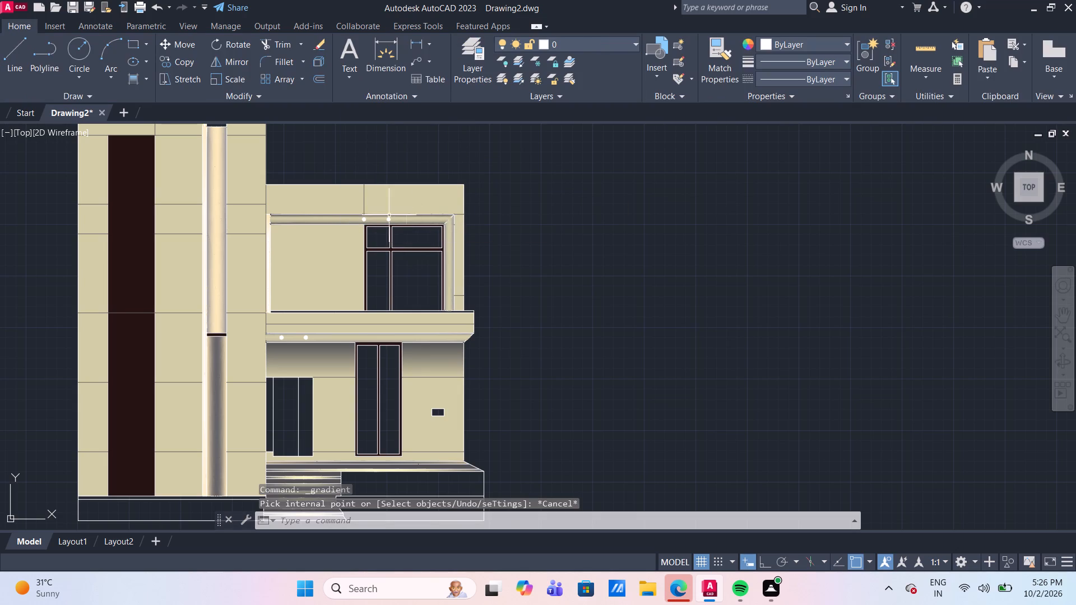
click(133, 79)
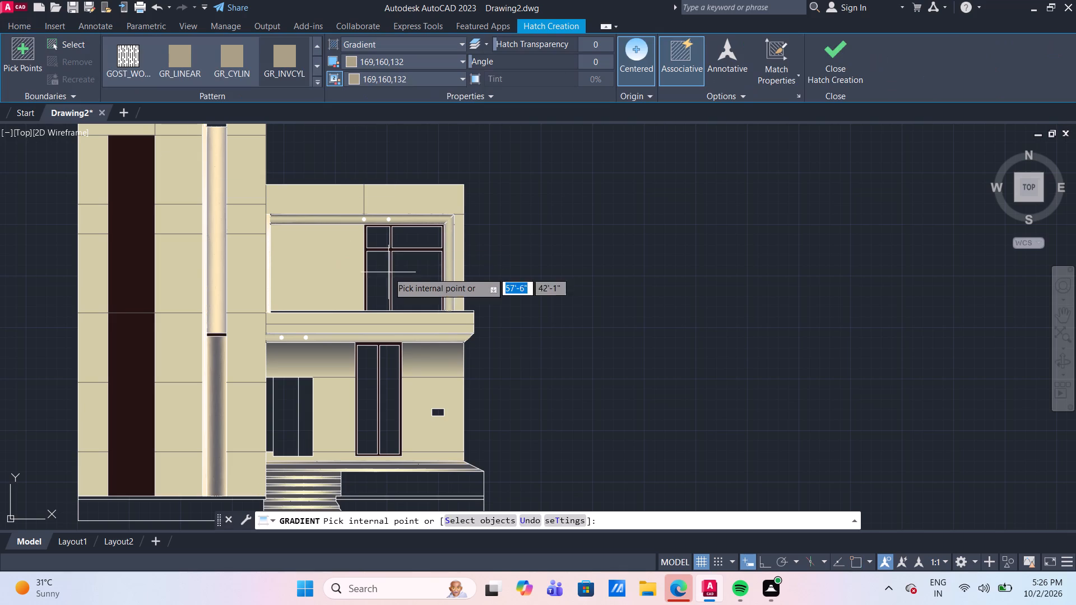
scroll(420, 276, up, 1)
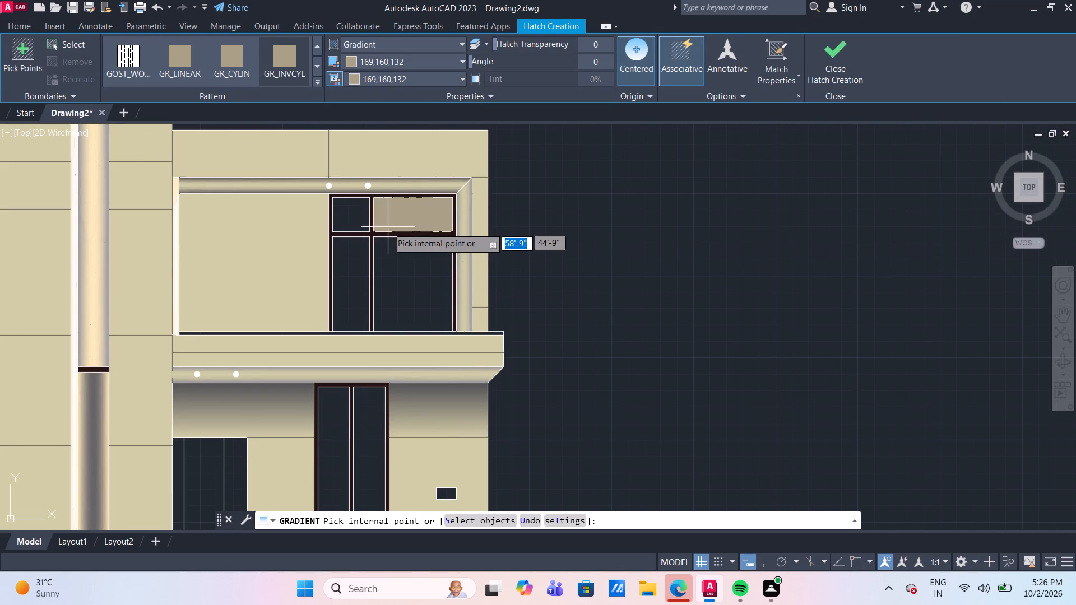
click(408, 75)
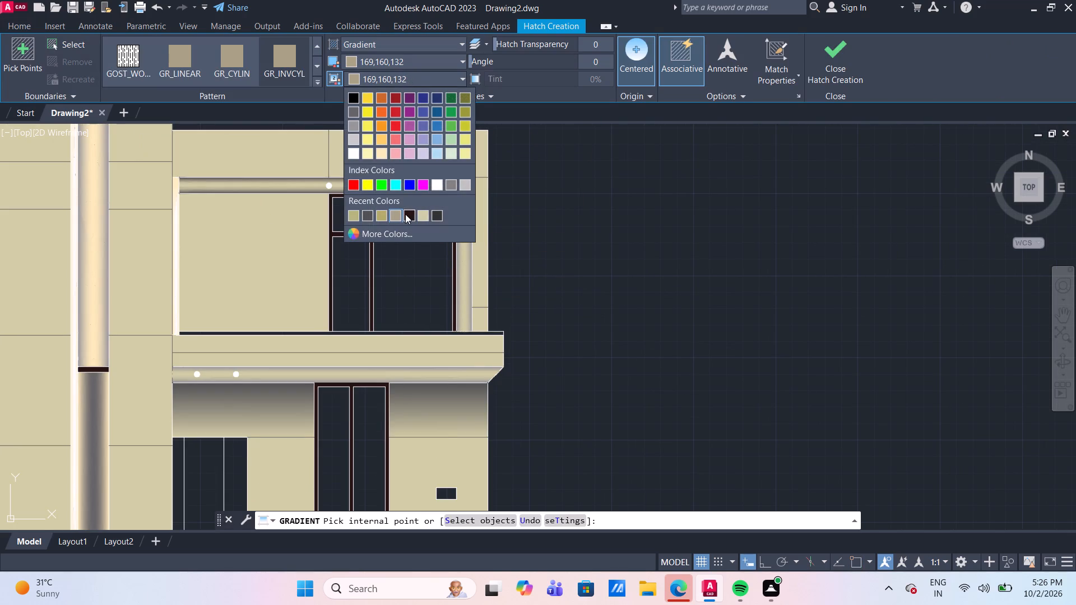
click(420, 219)
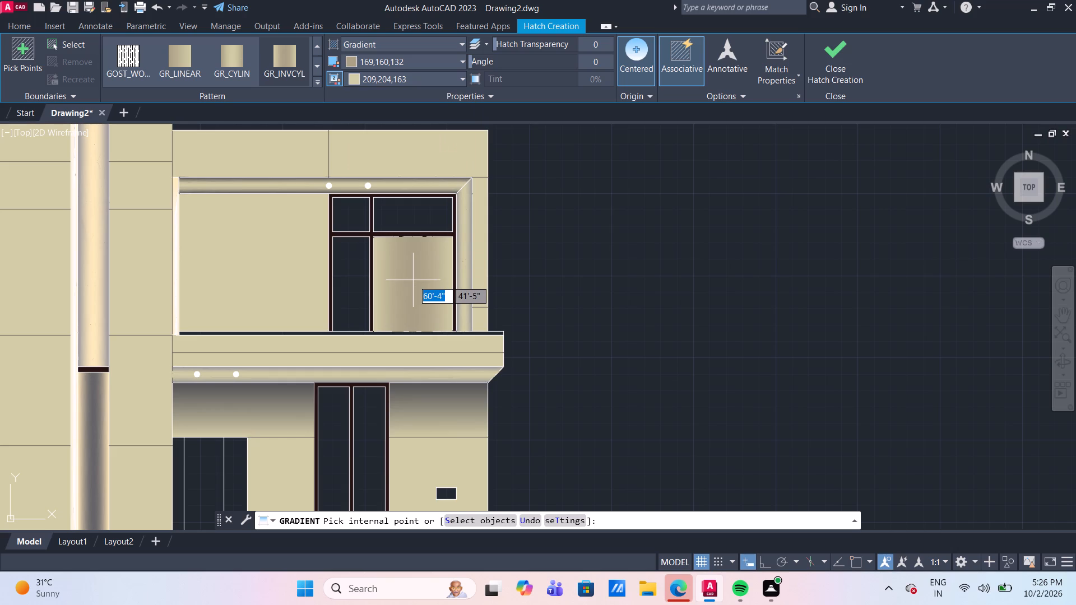
click(413, 280)
click(429, 205)
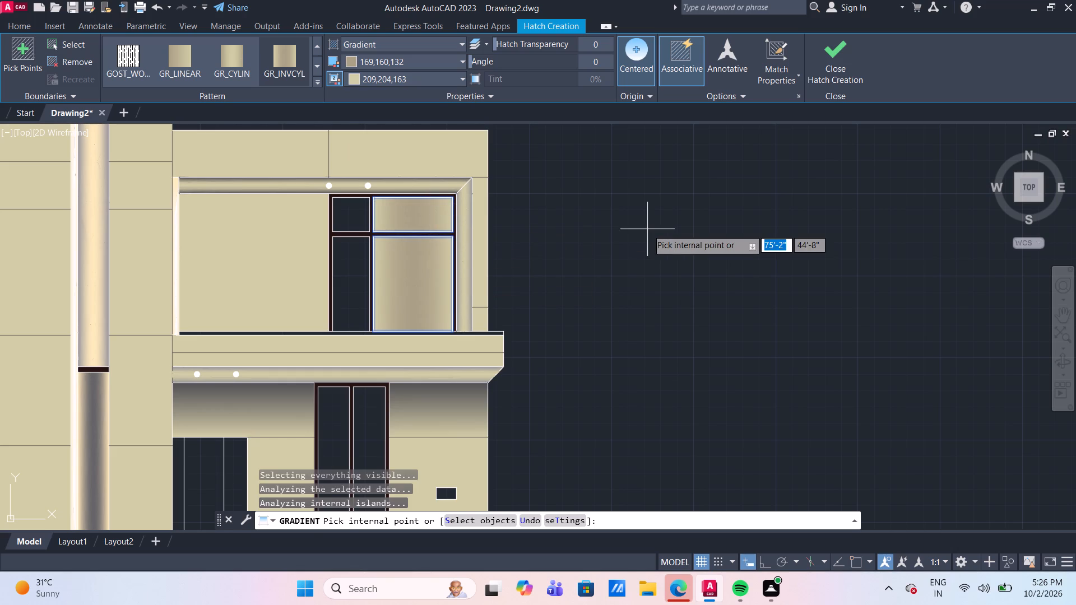
key(Return)
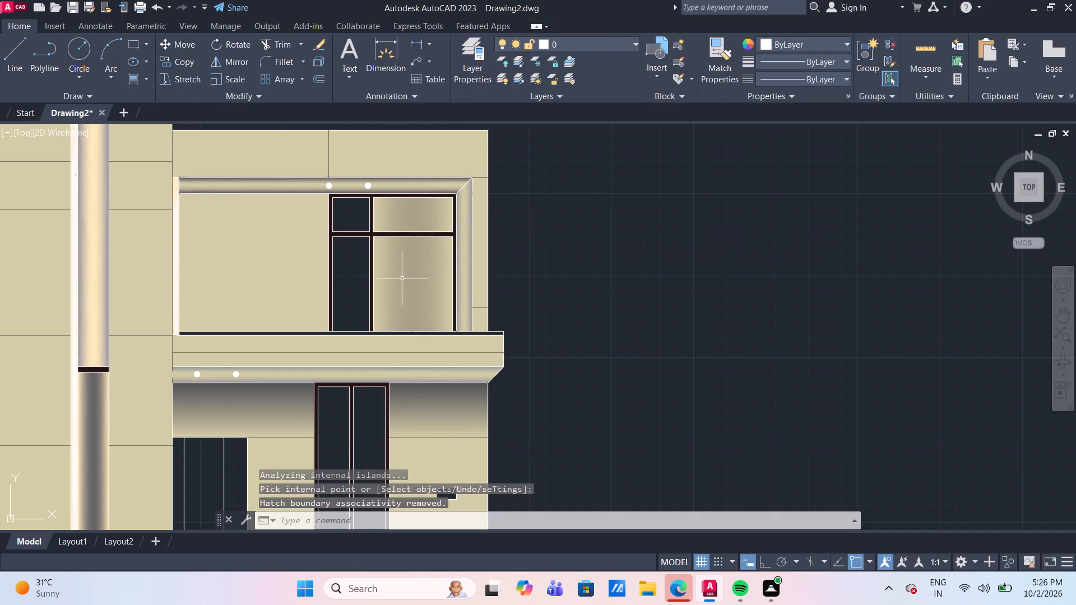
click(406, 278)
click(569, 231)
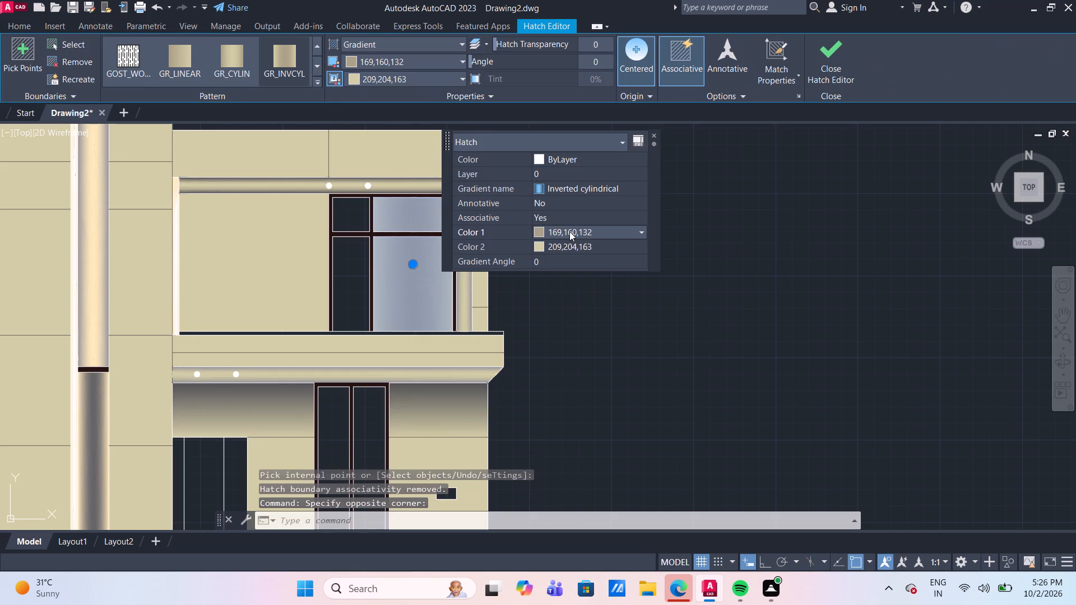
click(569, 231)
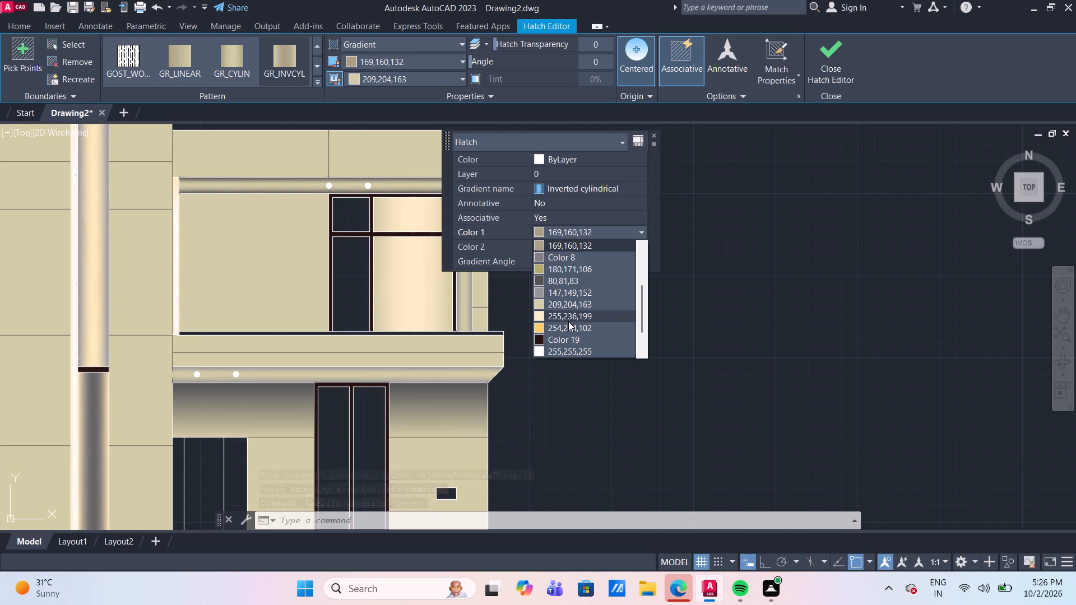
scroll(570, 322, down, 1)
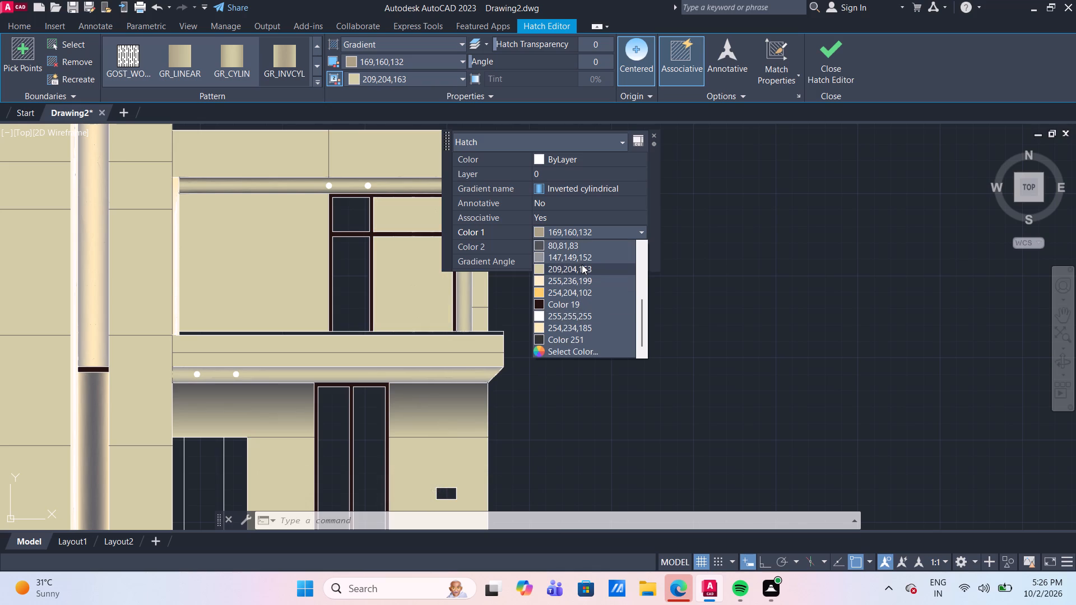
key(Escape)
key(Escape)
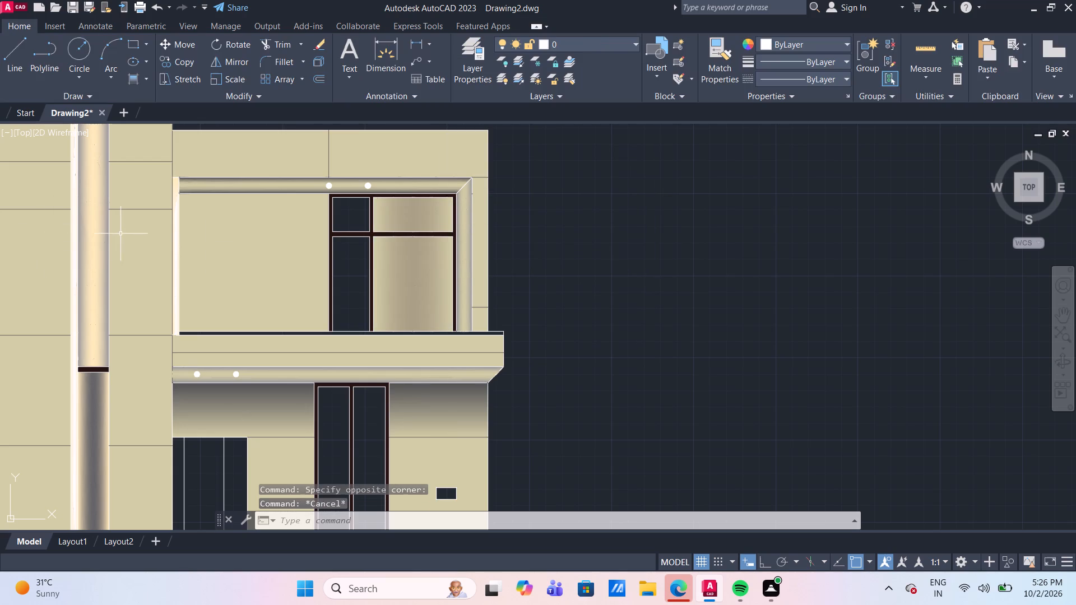
Using the tower strip's gradient as reference, set the upper window panes' gradient to Color 1 254,234,185 and Color 2 147,149,152.
click(98, 225)
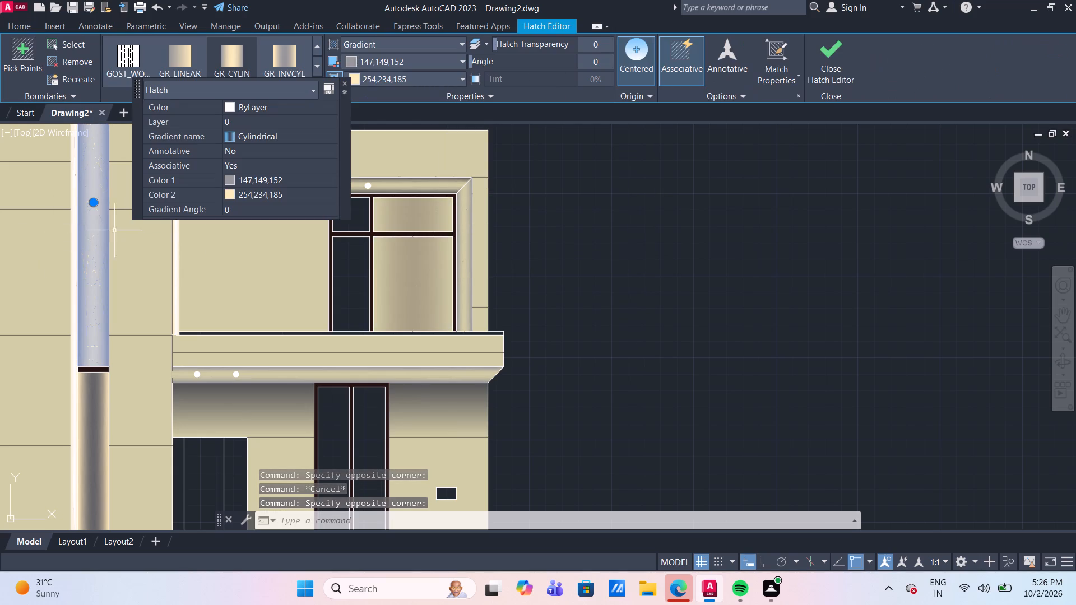
key(Escape)
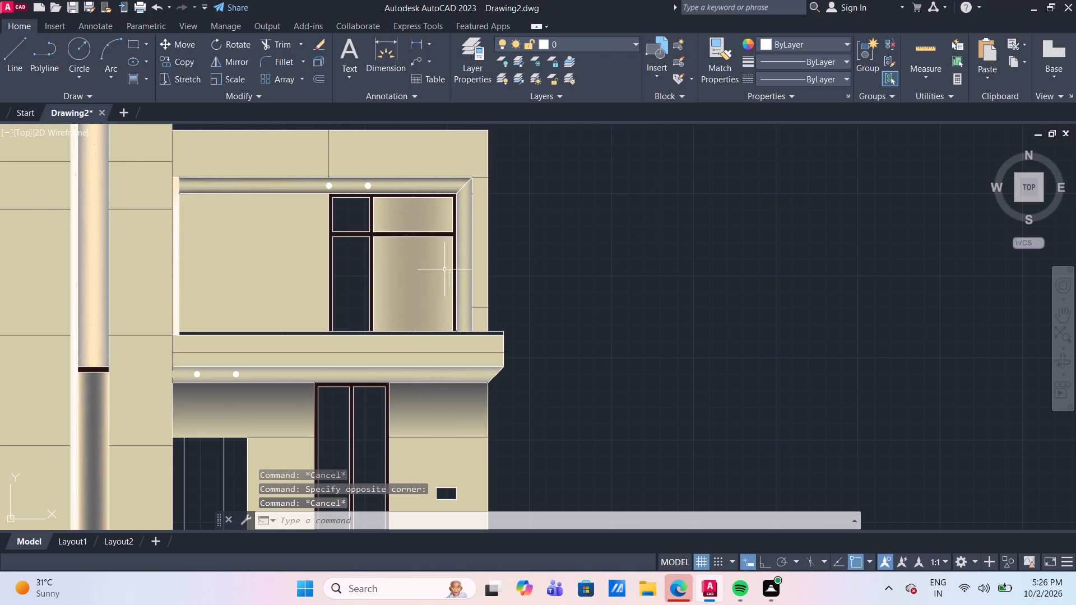
click(442, 269)
click(593, 223)
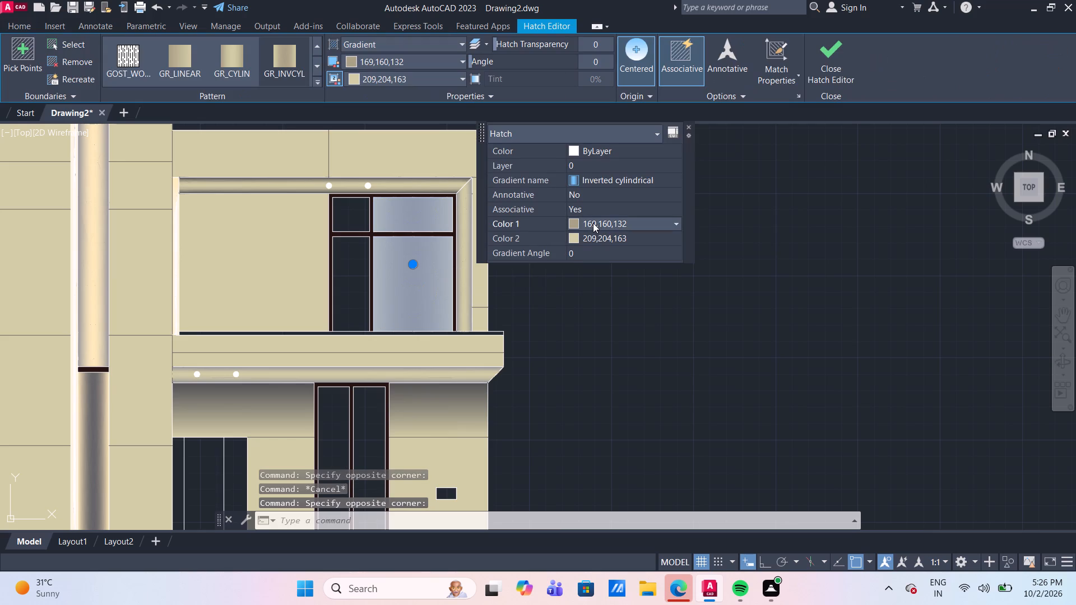
click(593, 223)
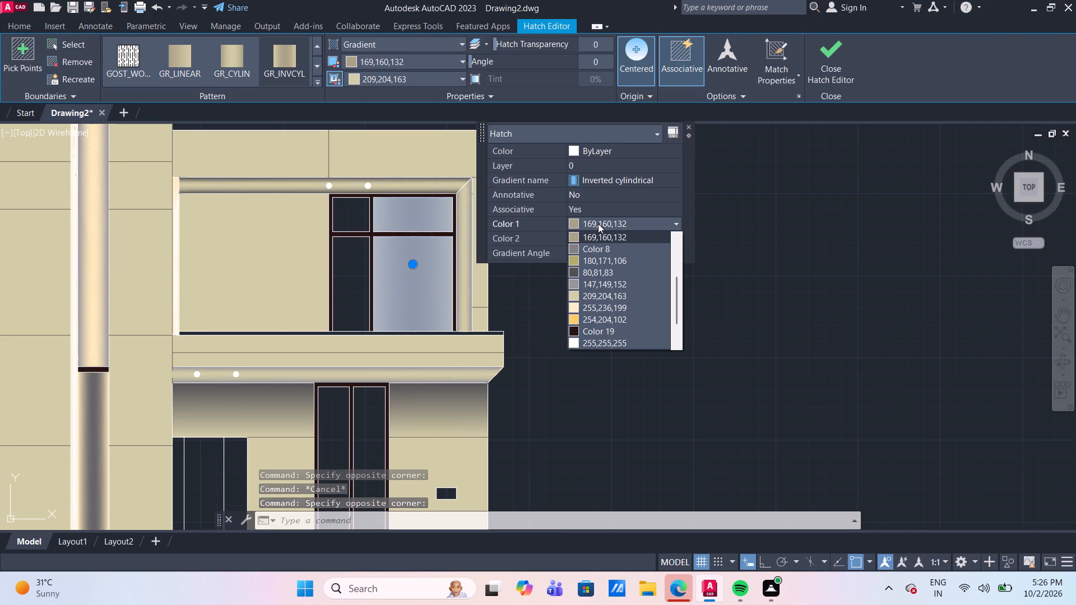
click(618, 284)
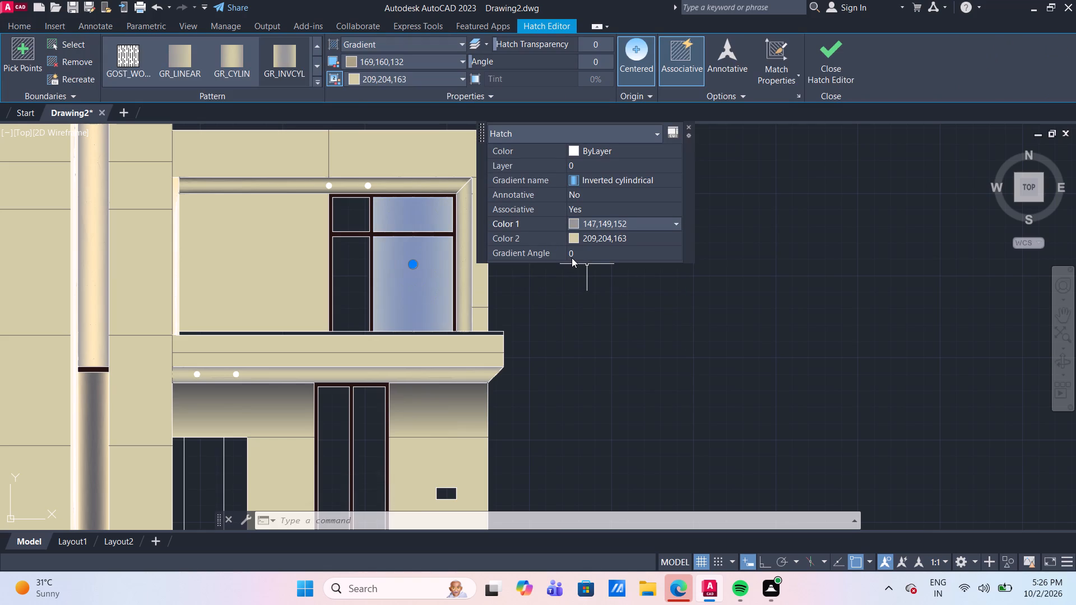
click(610, 225)
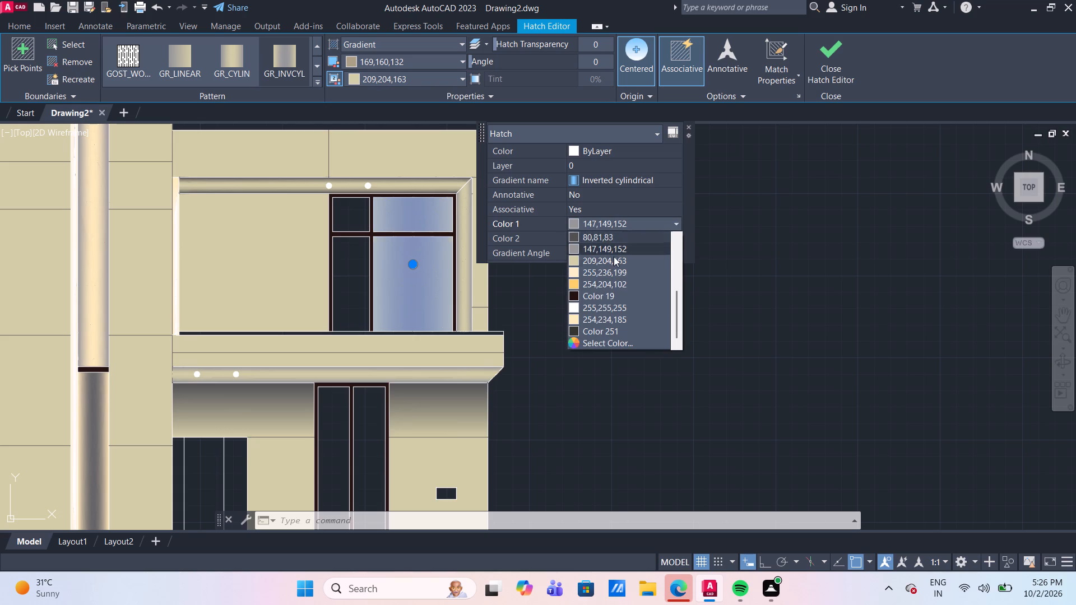
click(610, 321)
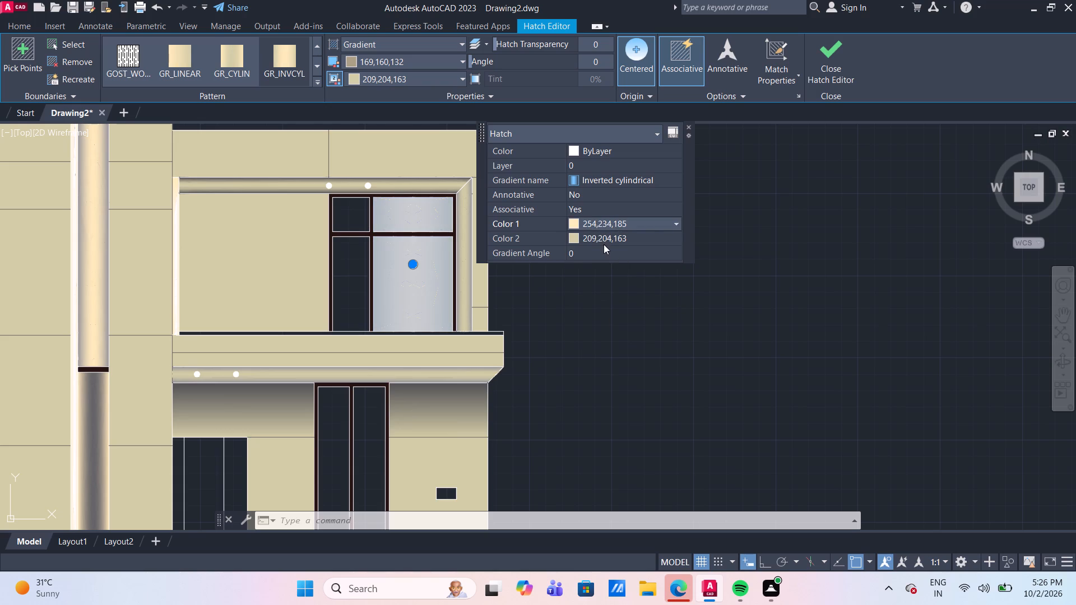
click(596, 236)
click(596, 236)
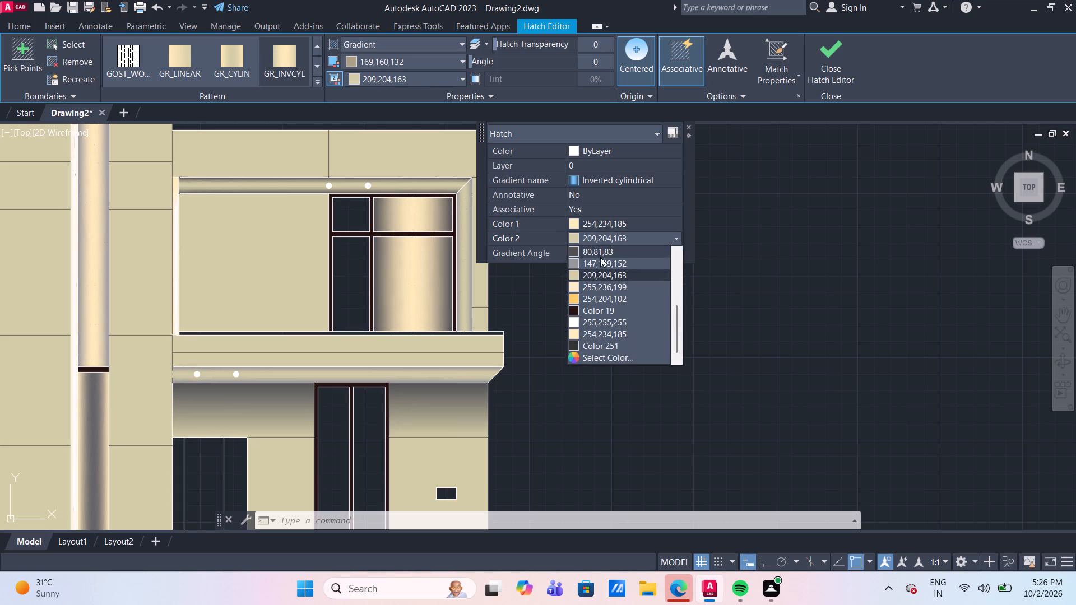
click(601, 262)
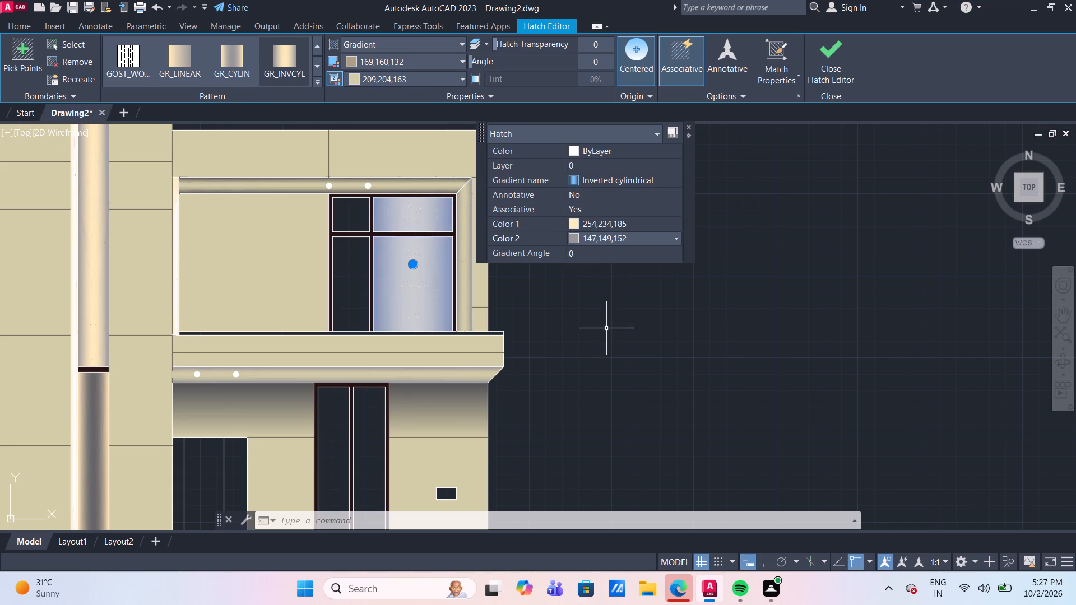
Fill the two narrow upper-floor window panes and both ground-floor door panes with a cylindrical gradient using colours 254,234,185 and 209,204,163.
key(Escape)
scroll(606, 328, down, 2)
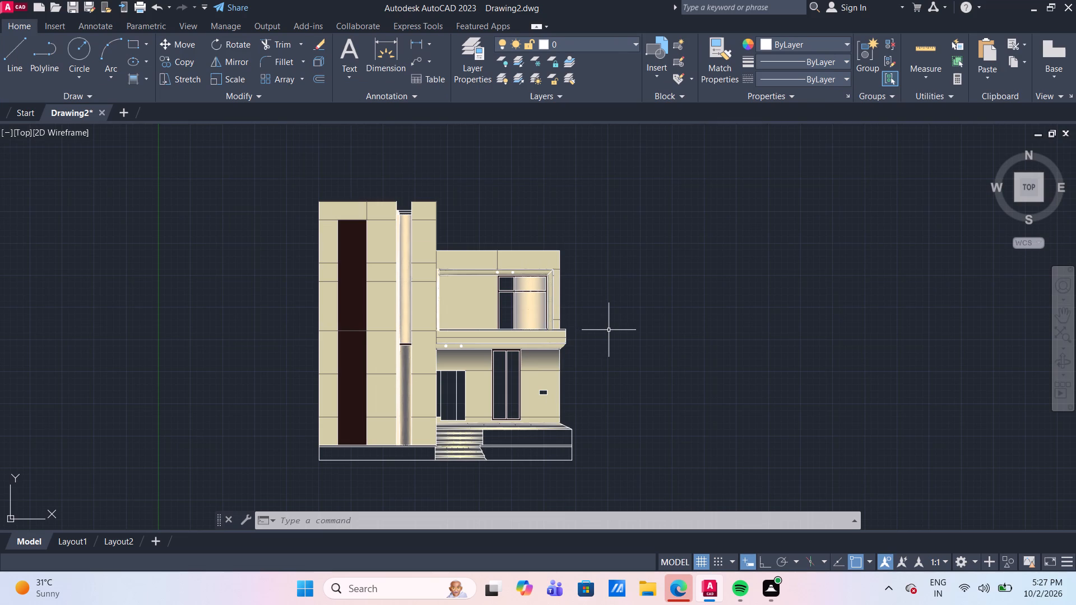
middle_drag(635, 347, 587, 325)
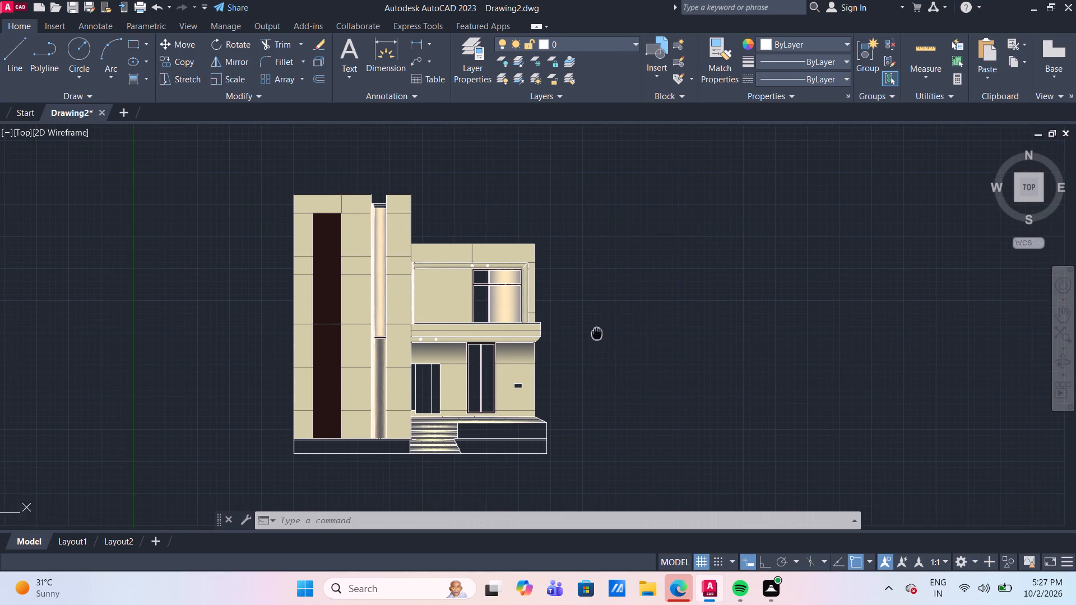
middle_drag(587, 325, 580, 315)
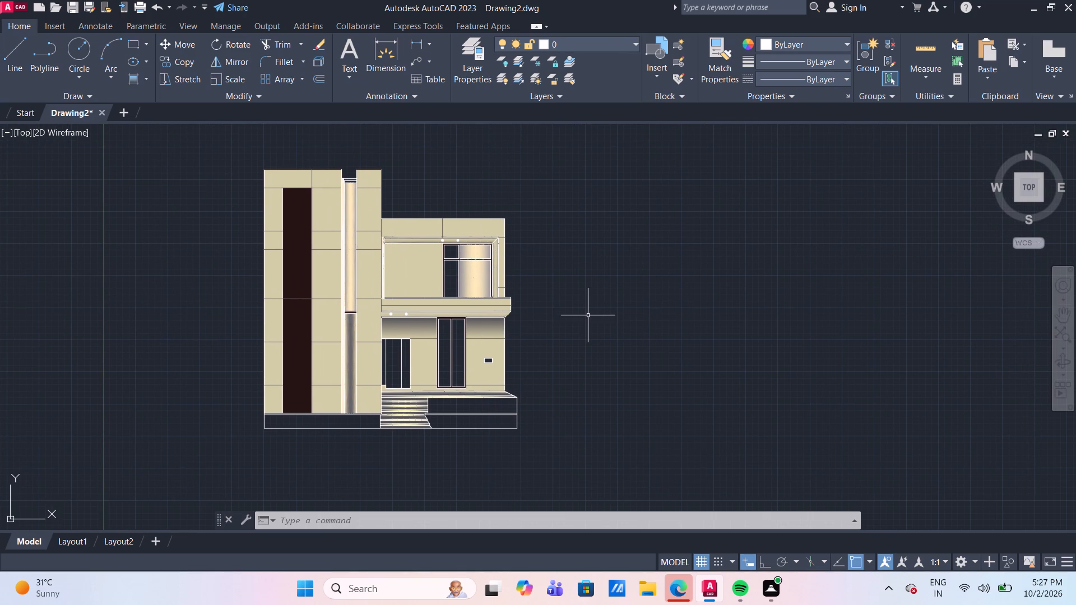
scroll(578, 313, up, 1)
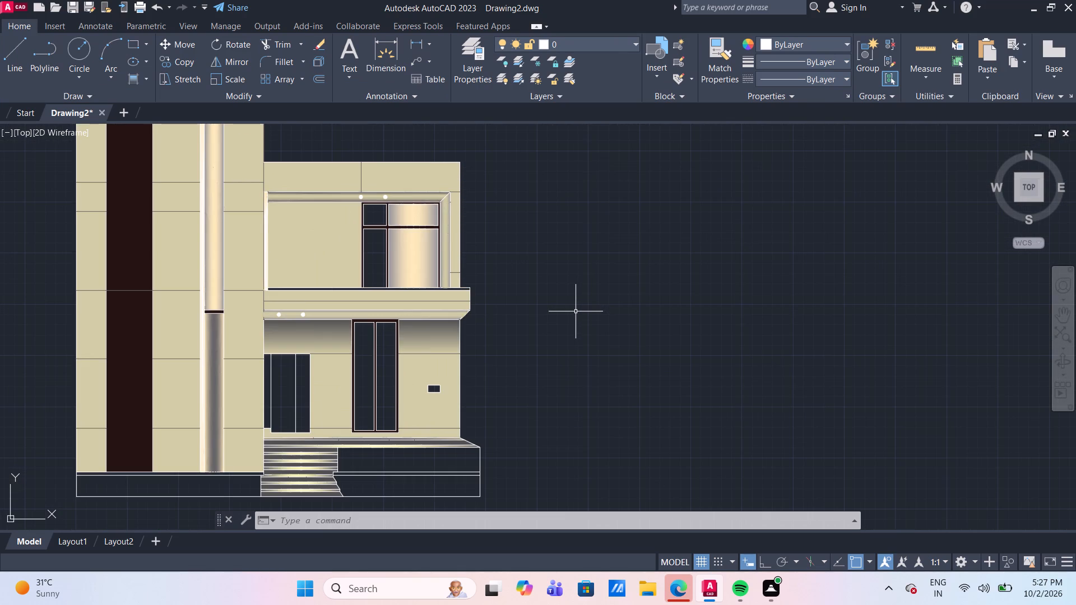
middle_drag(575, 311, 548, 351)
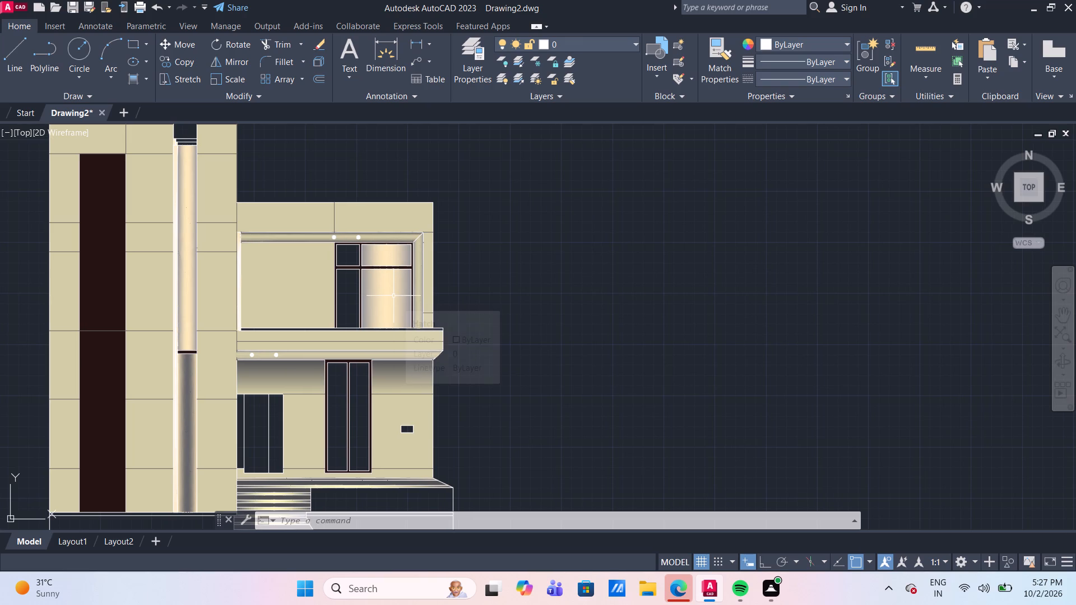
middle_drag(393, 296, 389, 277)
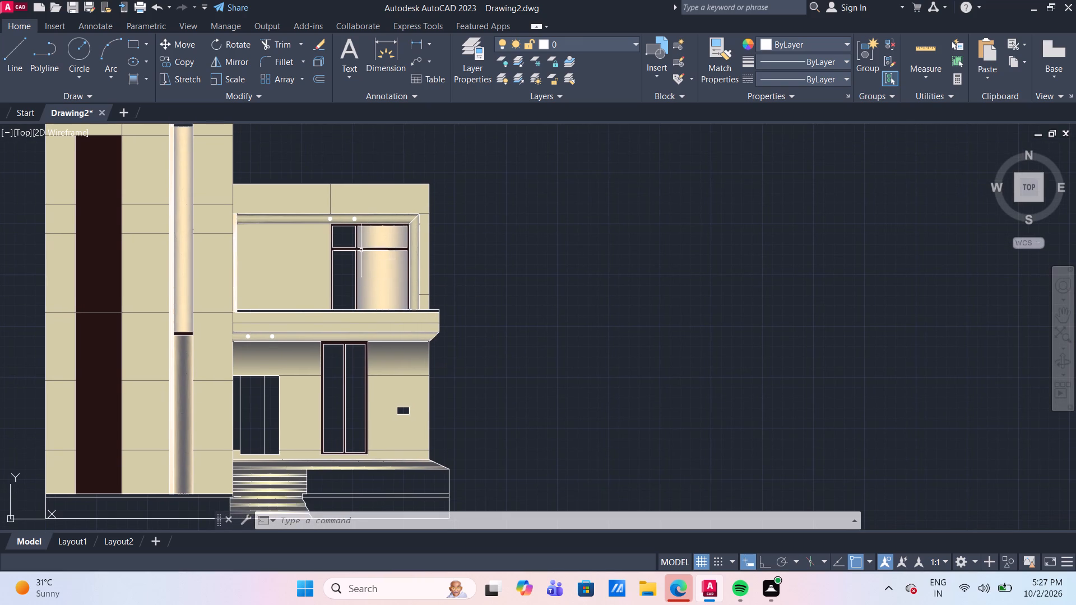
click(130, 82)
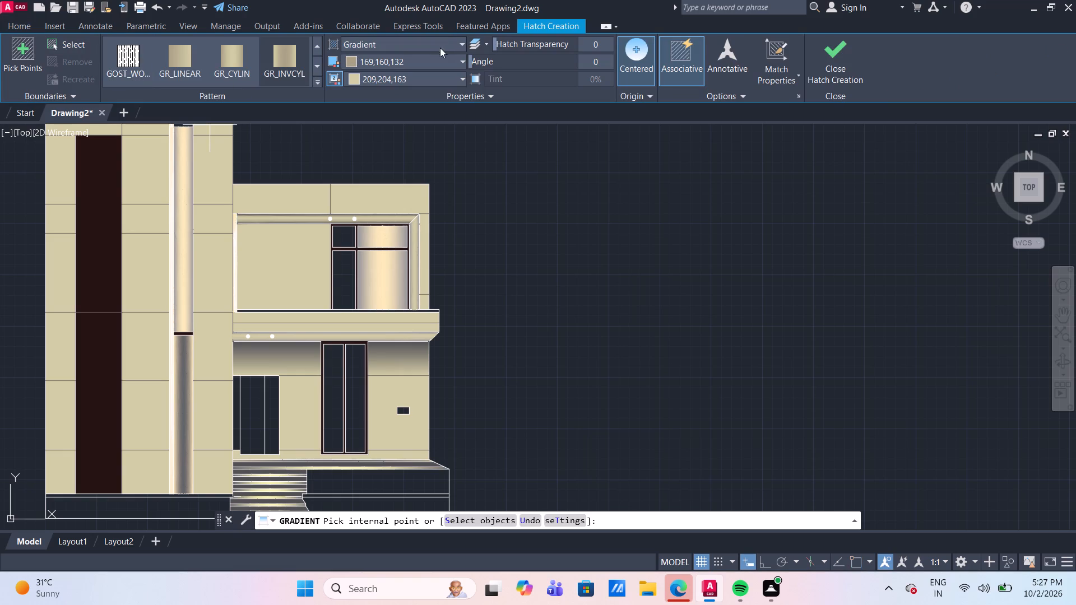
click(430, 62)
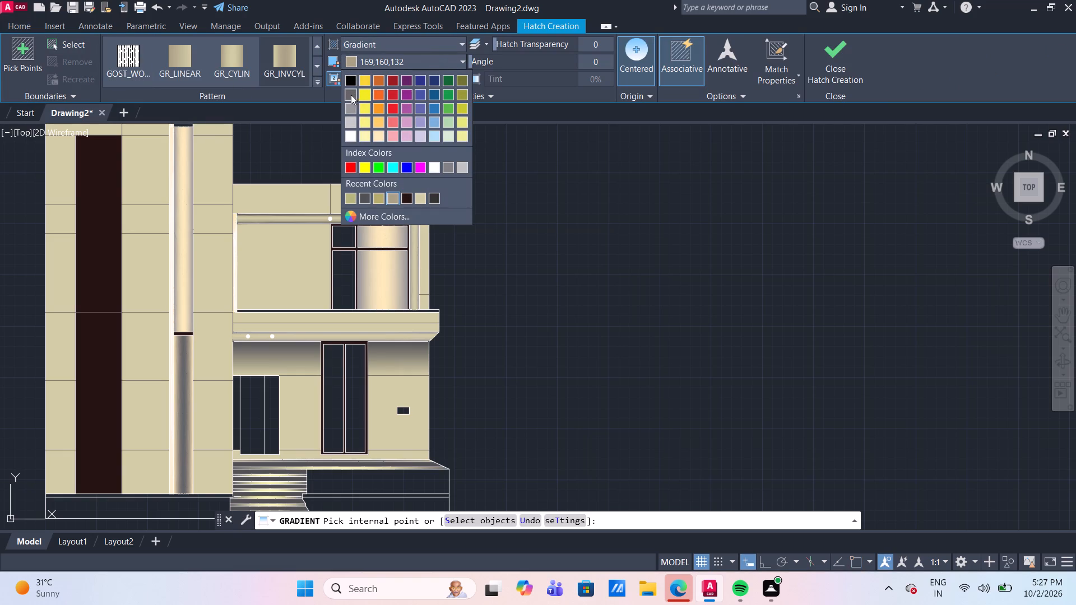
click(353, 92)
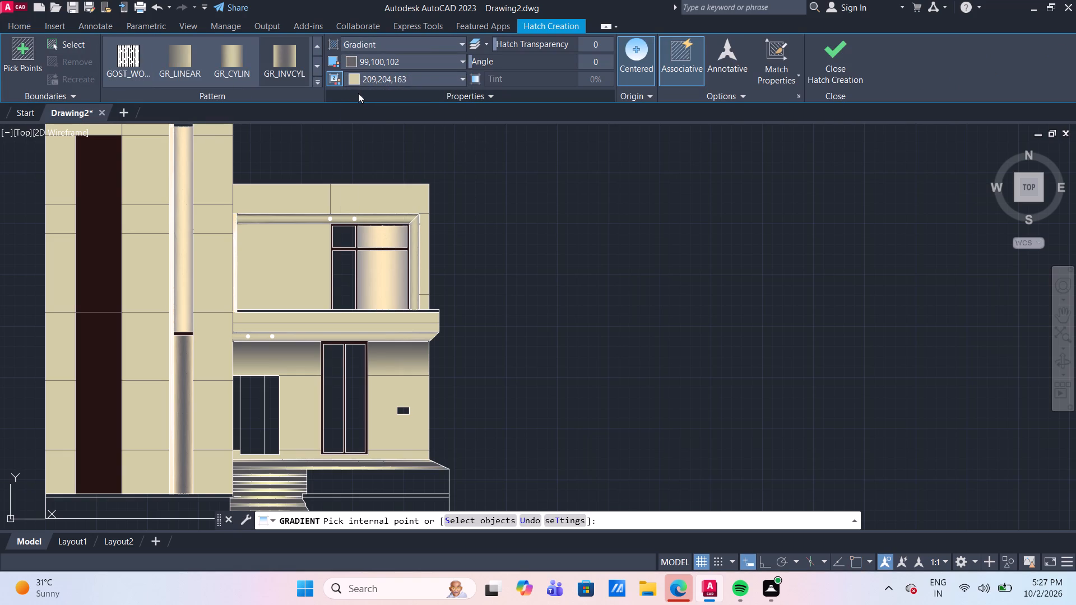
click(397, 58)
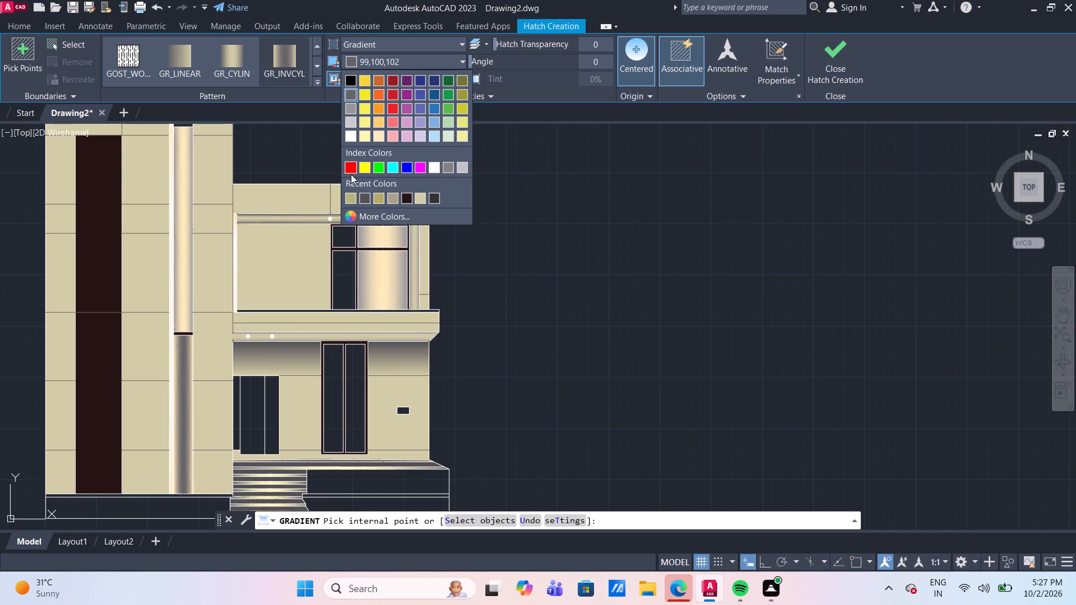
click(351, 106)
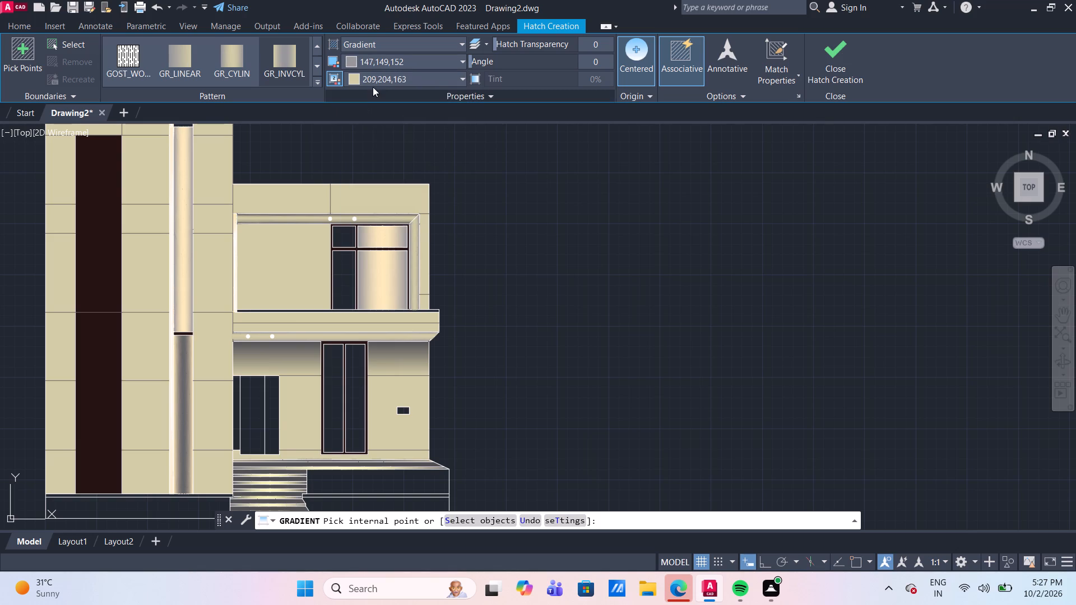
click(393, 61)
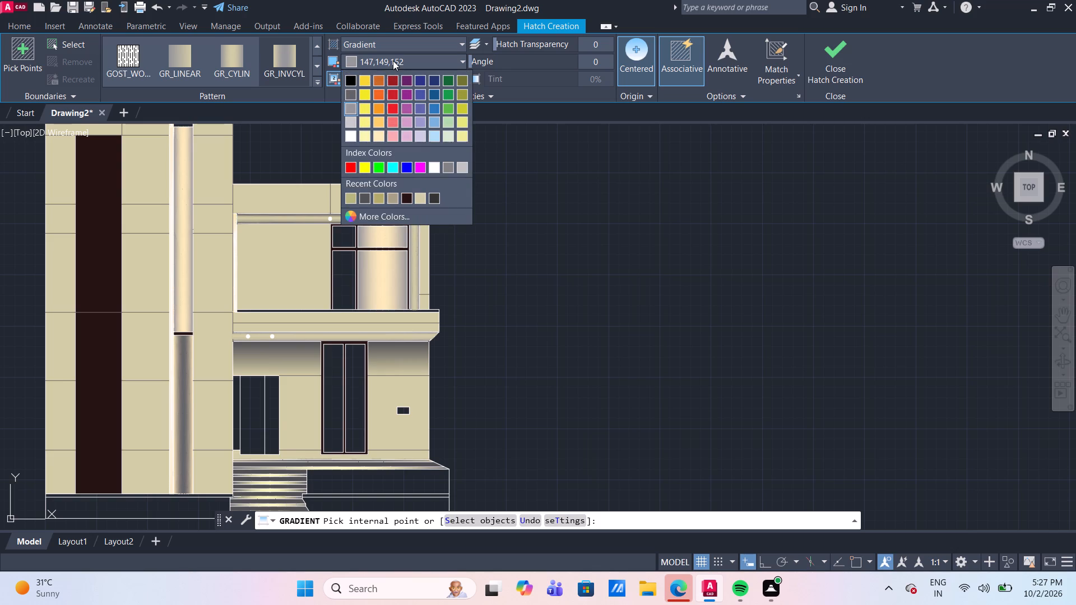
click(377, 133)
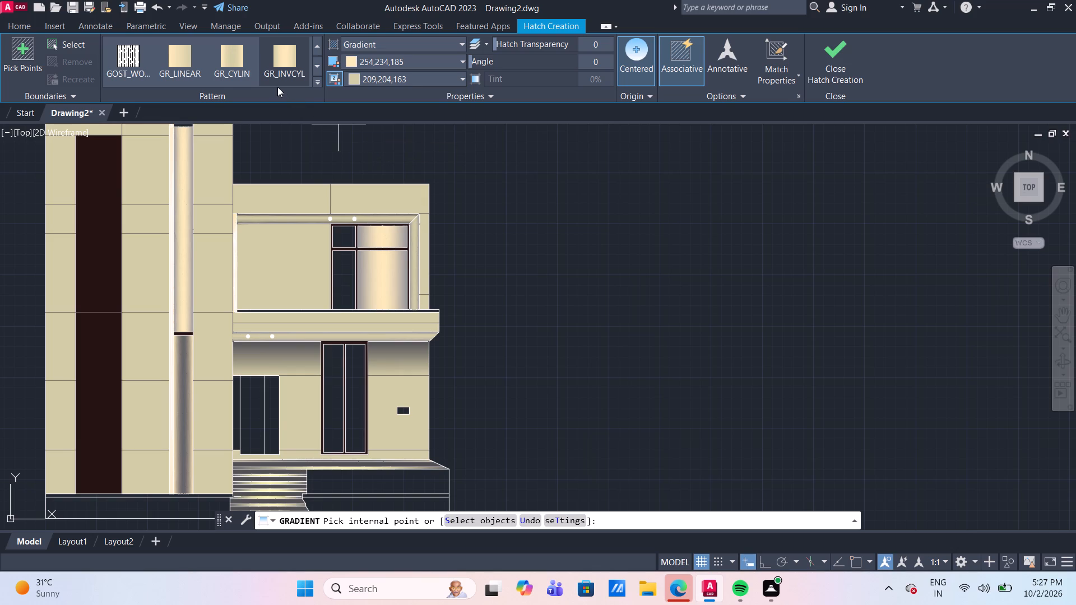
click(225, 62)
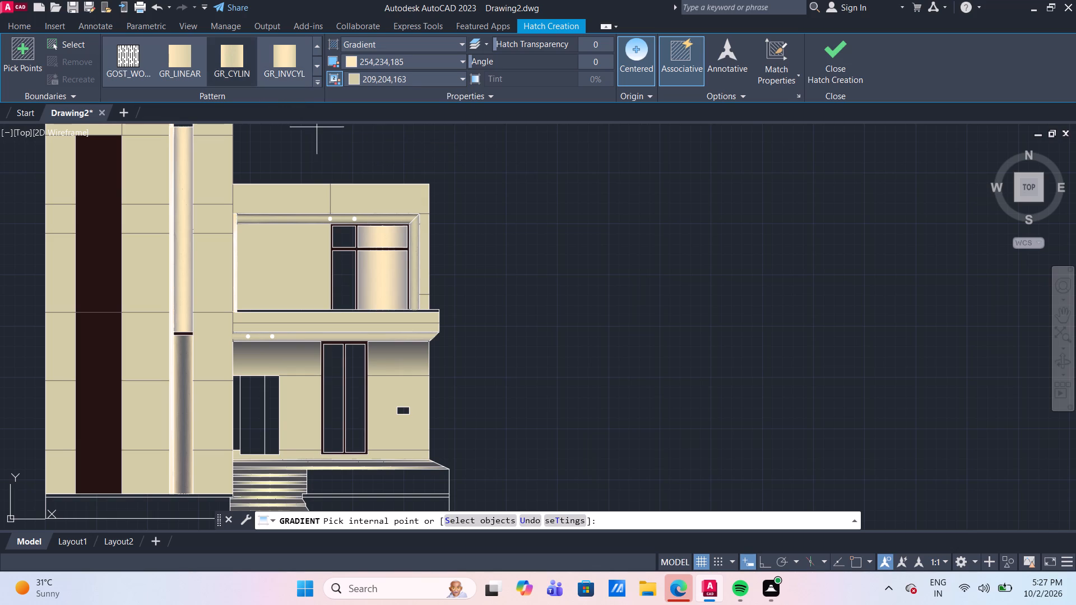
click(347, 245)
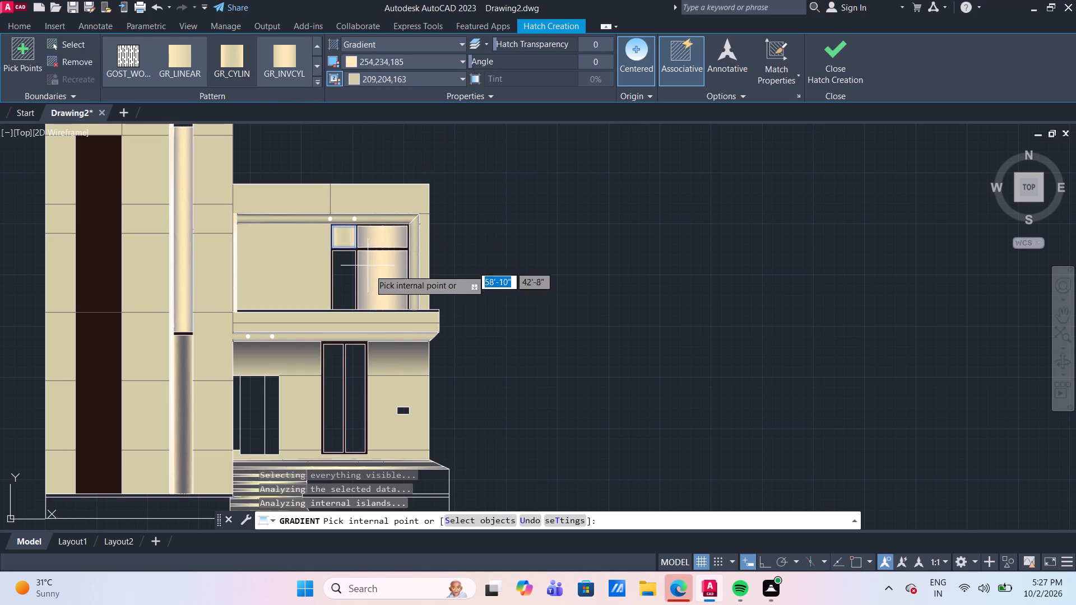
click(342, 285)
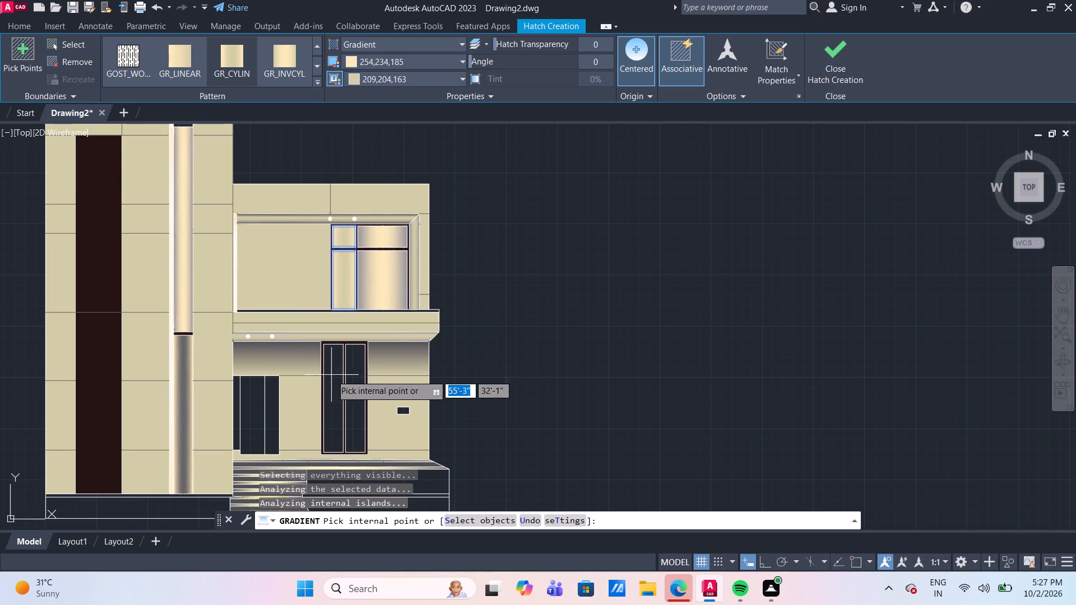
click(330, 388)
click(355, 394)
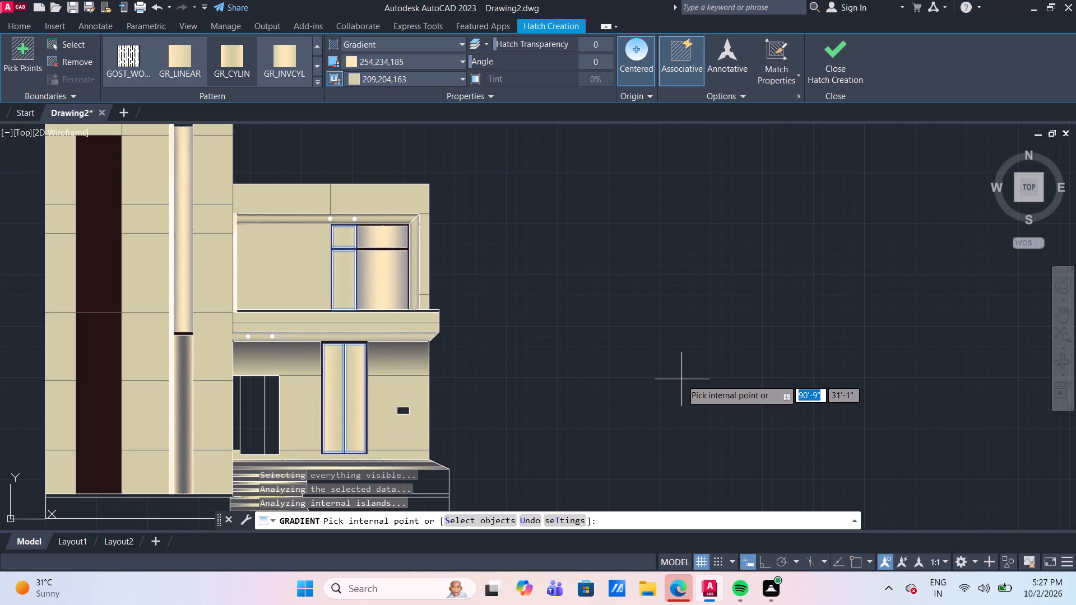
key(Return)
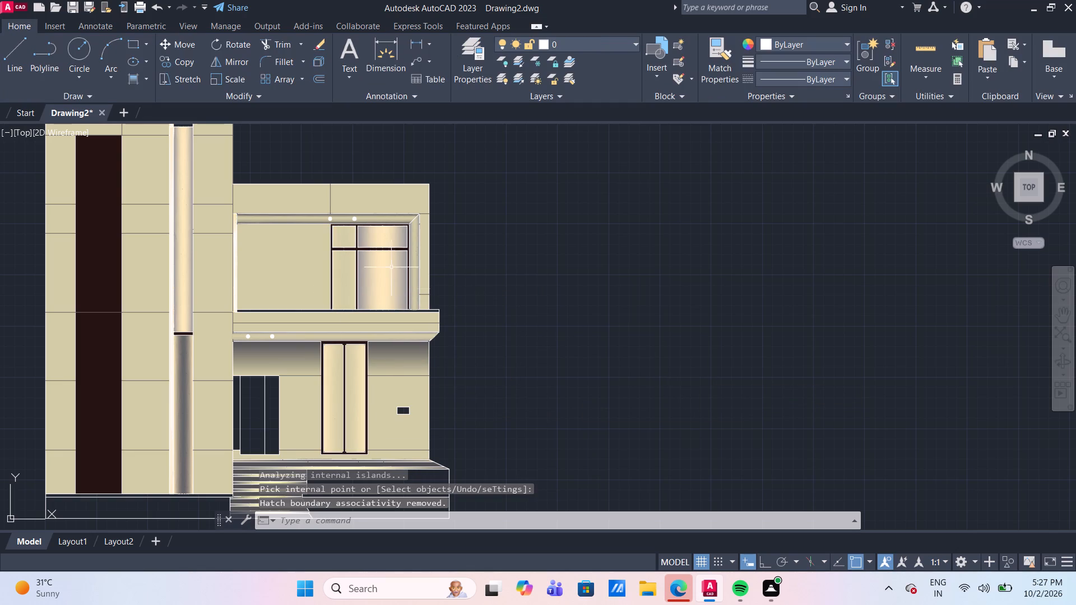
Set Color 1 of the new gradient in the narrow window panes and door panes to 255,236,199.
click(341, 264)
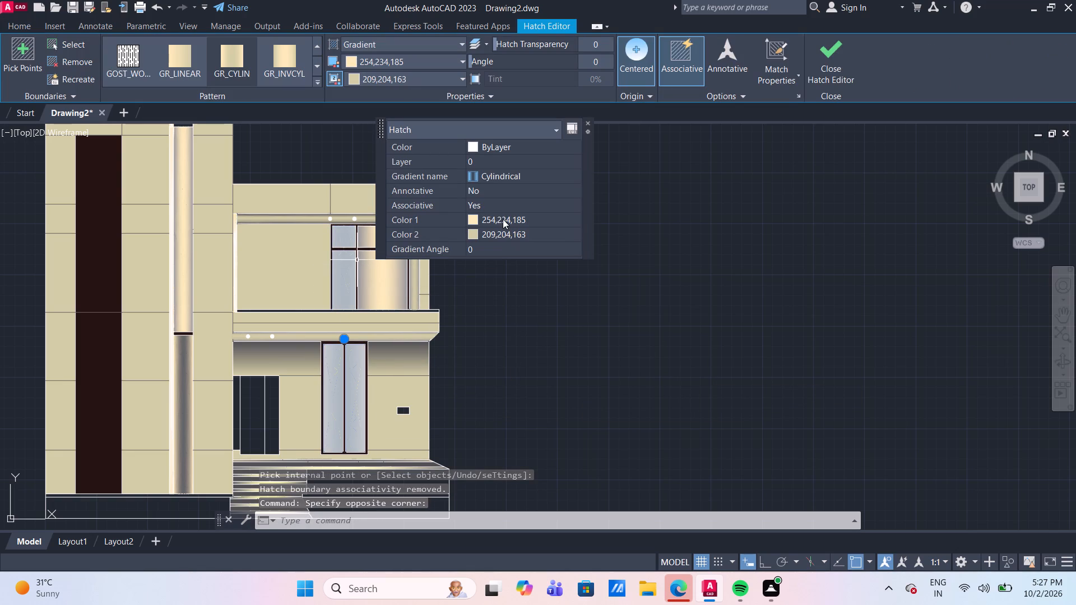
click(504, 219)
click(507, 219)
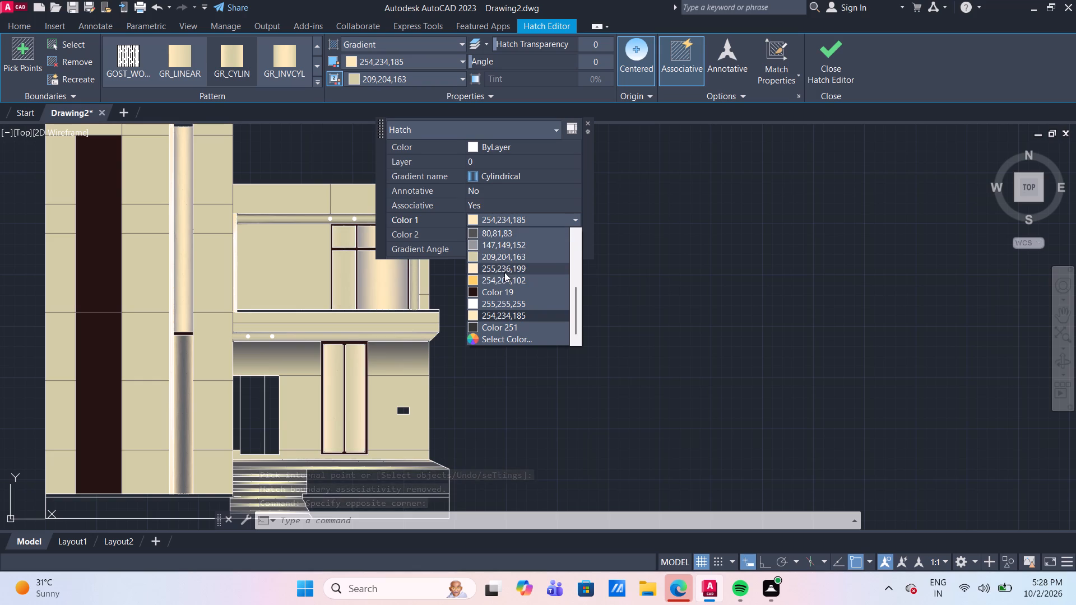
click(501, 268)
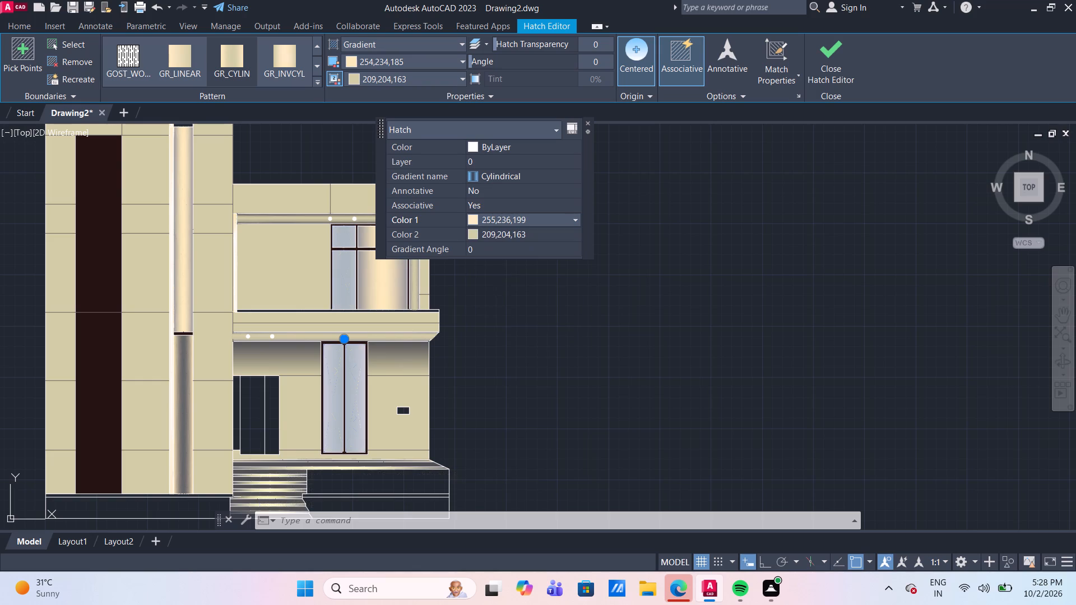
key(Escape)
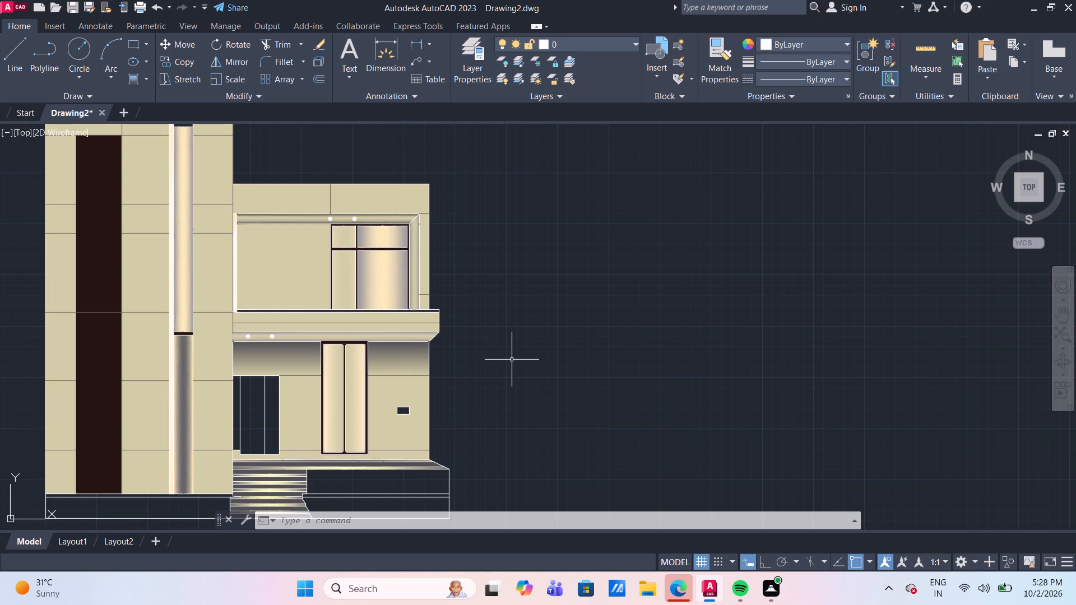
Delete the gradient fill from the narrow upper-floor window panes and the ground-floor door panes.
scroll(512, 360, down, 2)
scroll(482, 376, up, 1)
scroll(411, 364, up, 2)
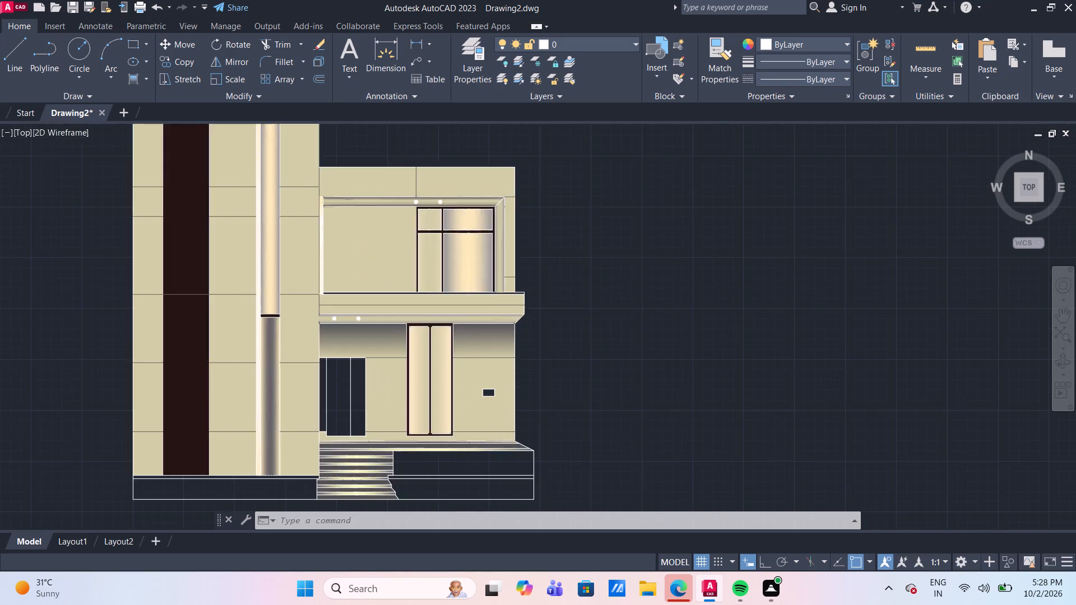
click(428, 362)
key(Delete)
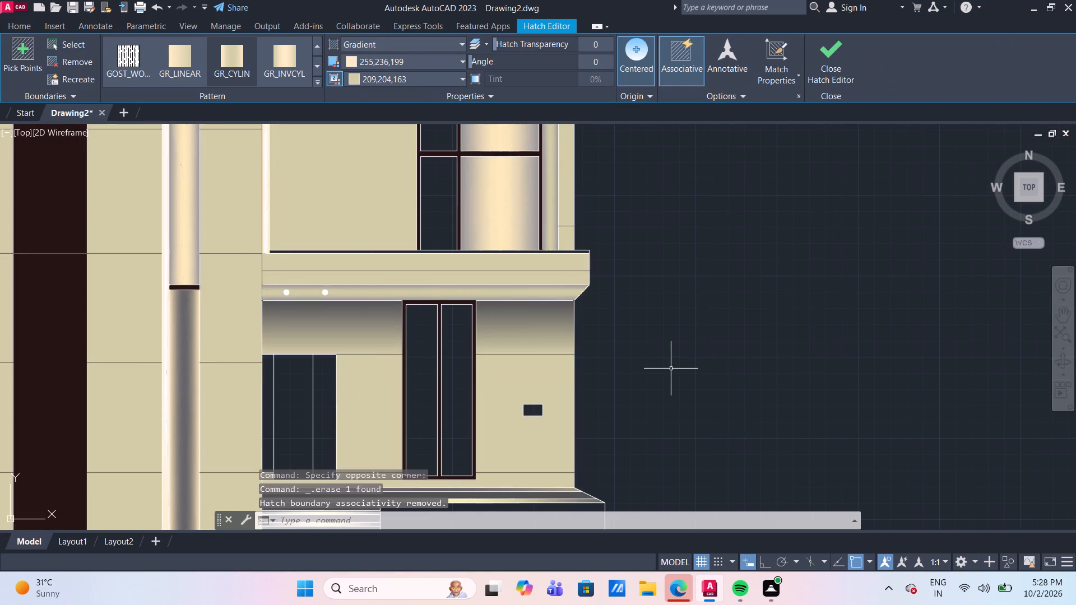
Start a new gradient fill with the GR_CYLIN pattern, Color 1 set to 255,255,255 and Color 2 to 254,234,185.
click(131, 82)
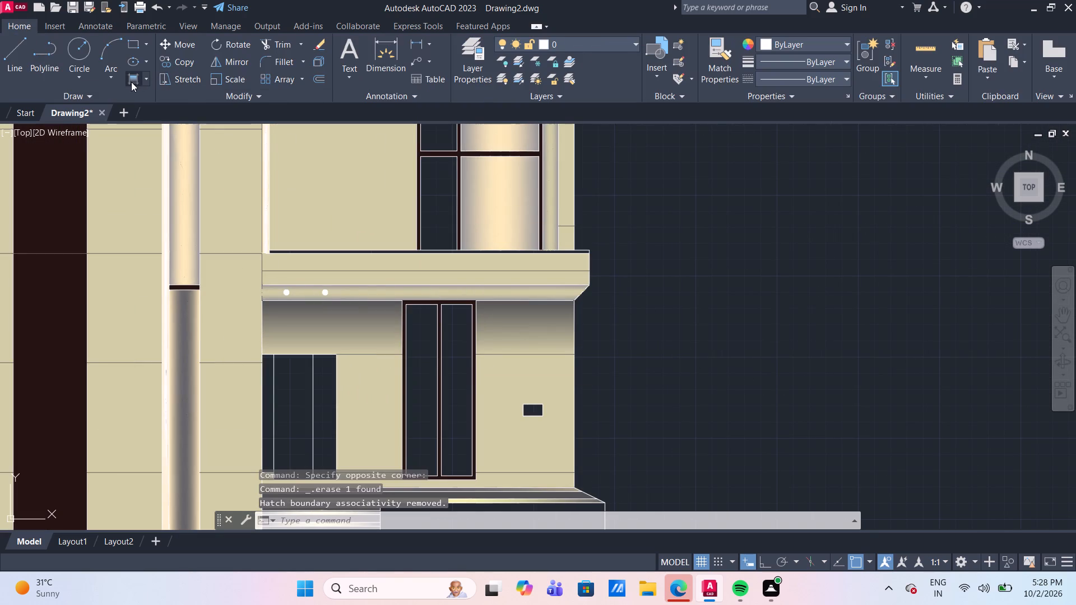
click(434, 58)
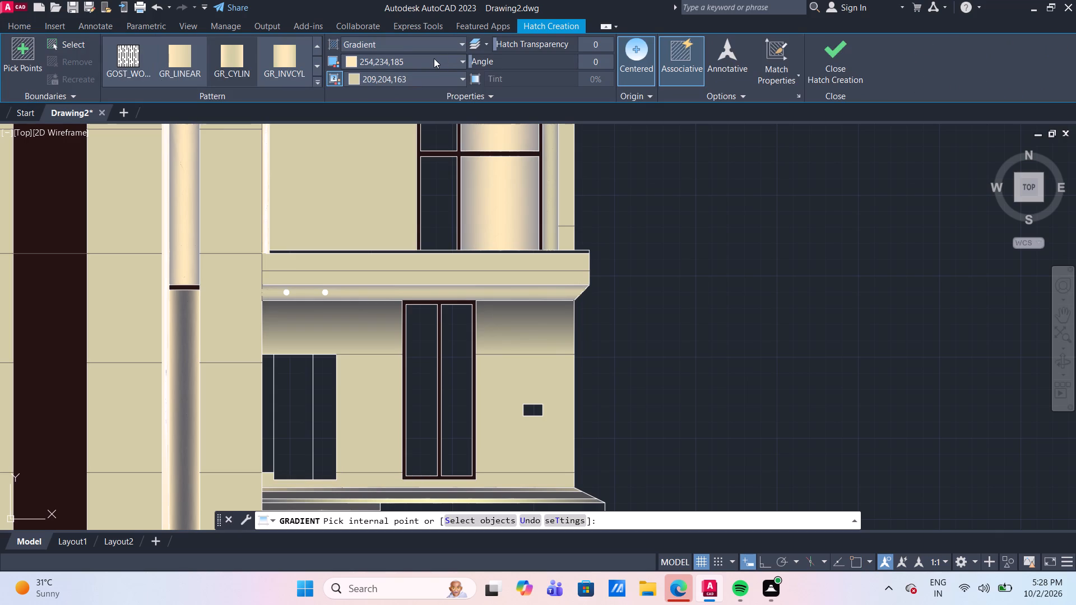
click(349, 120)
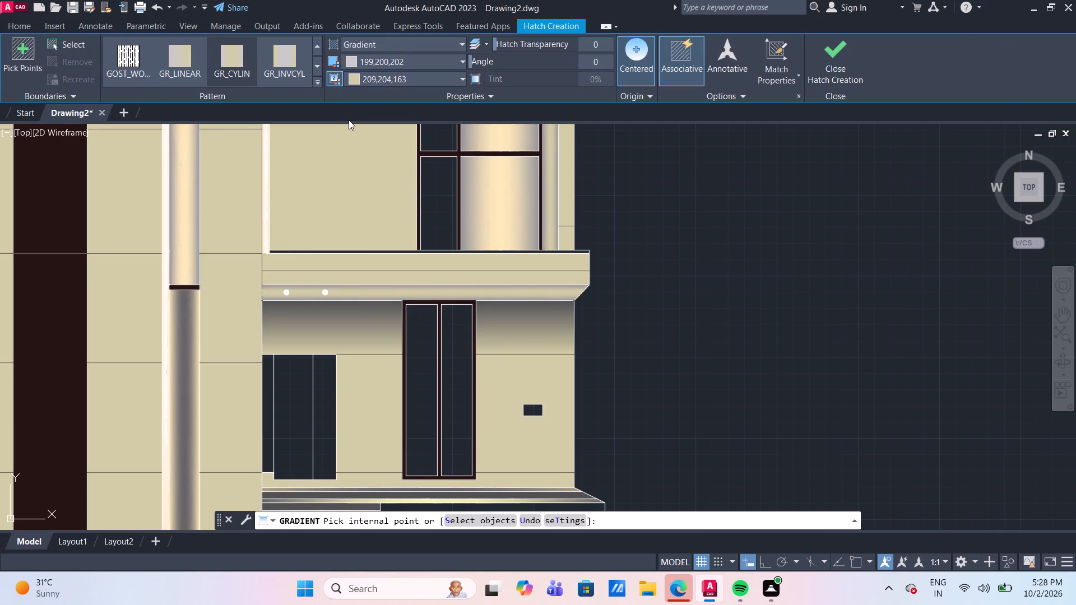
click(373, 79)
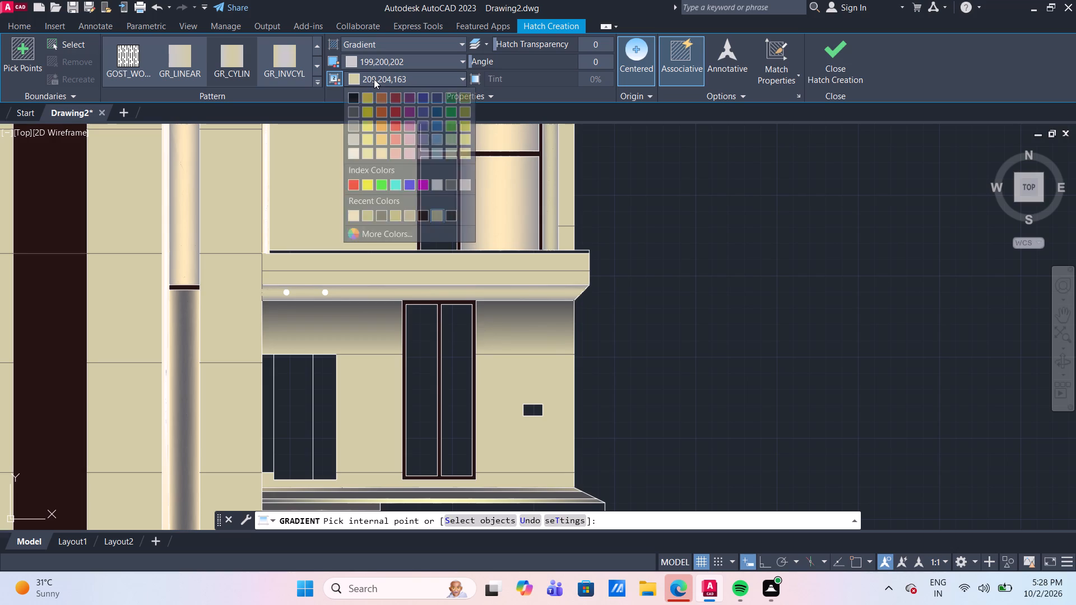
click(381, 137)
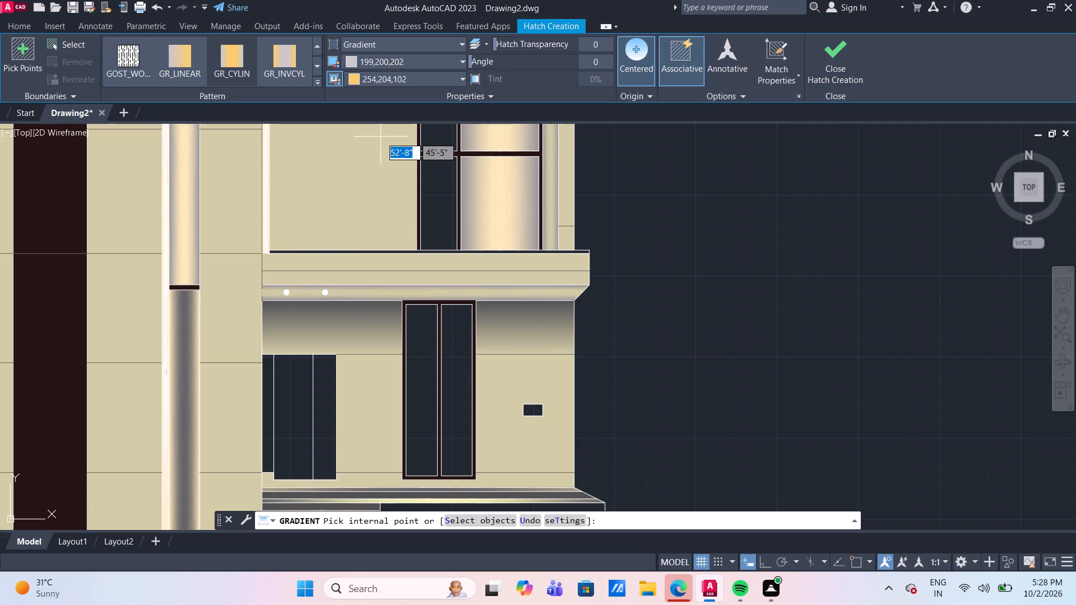
click(382, 80)
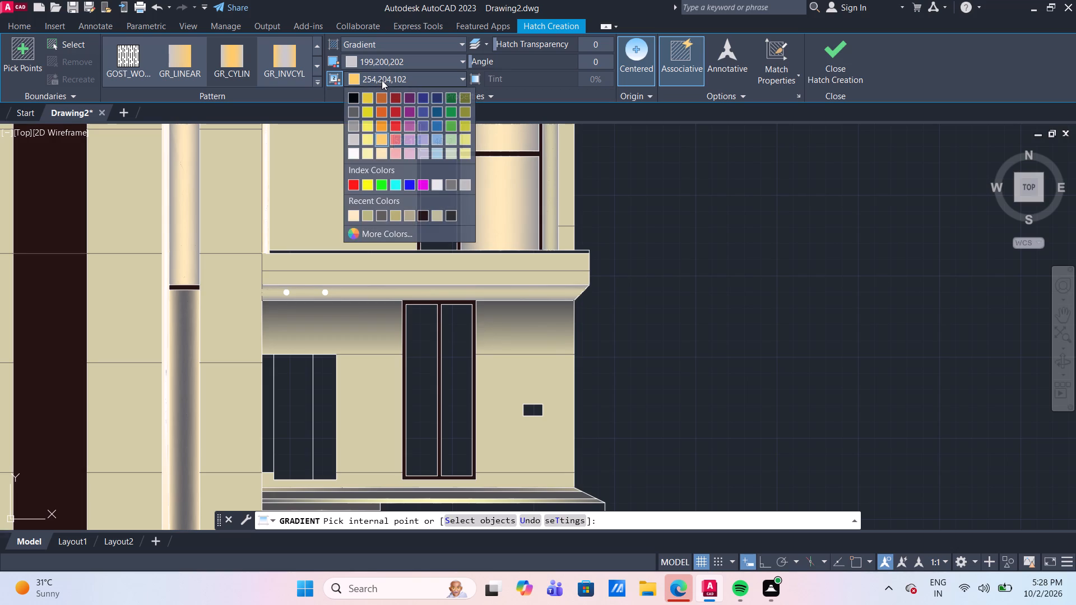
click(381, 153)
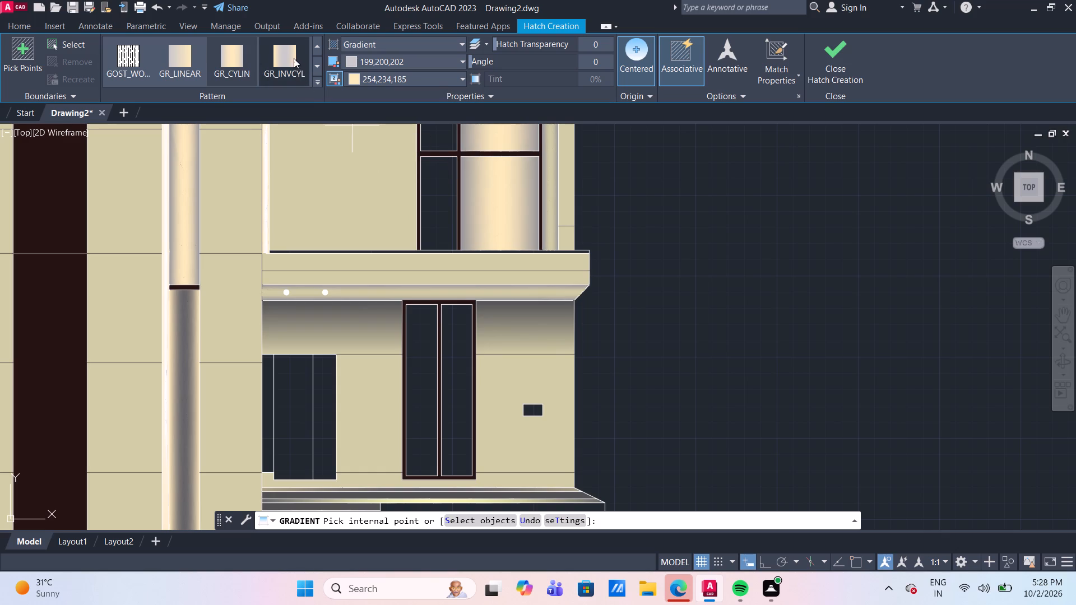
click(225, 62)
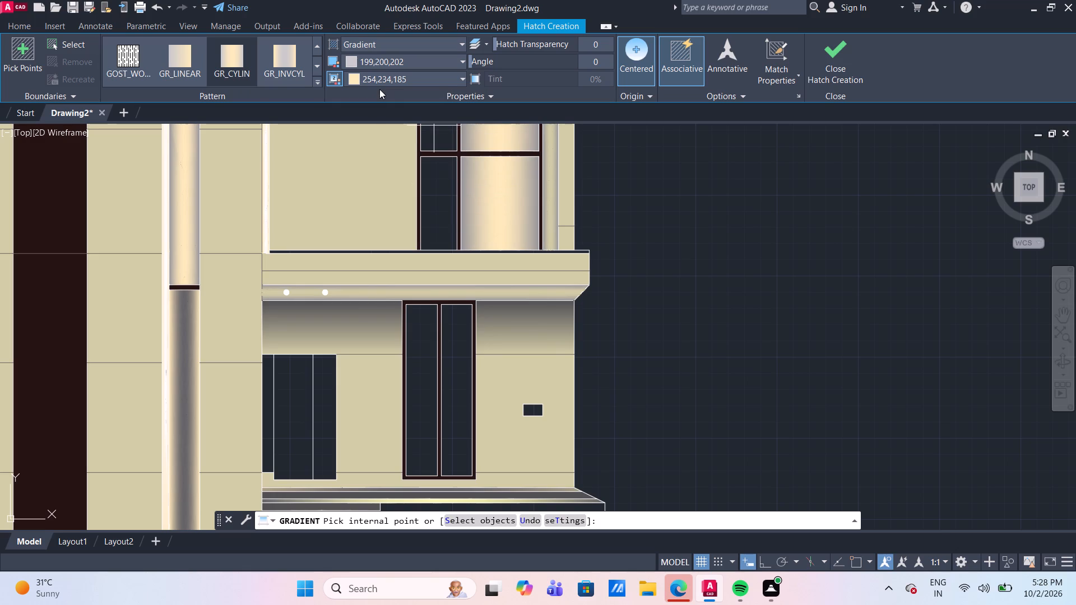
click(397, 59)
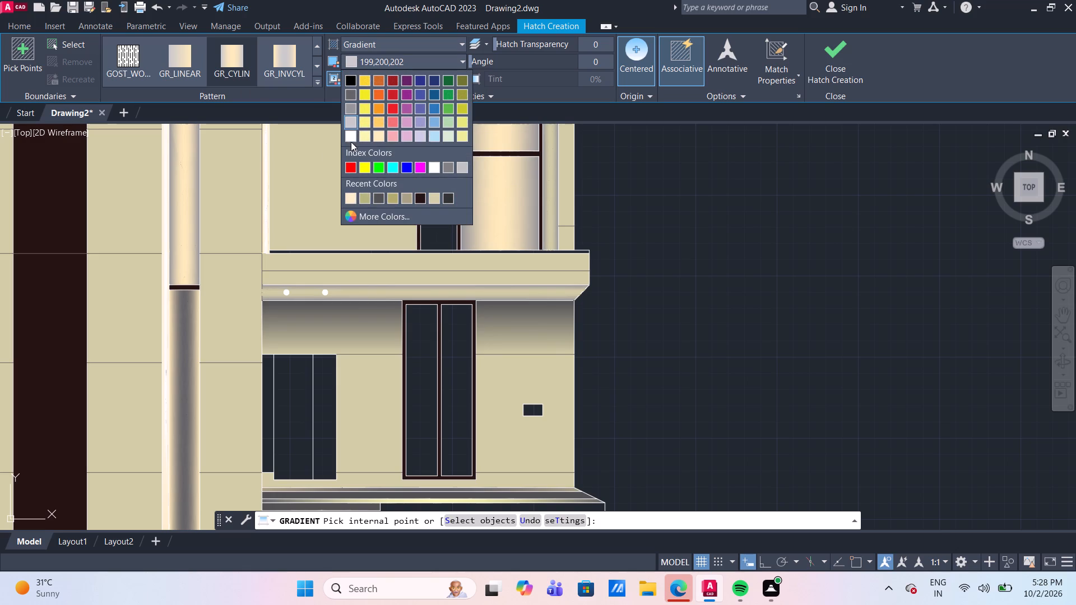
click(351, 138)
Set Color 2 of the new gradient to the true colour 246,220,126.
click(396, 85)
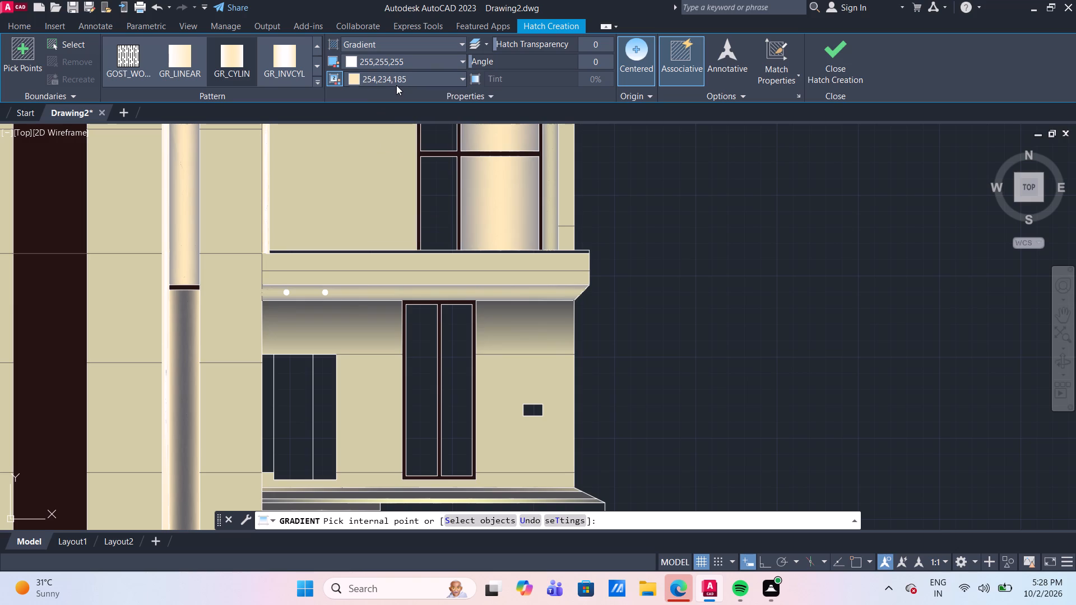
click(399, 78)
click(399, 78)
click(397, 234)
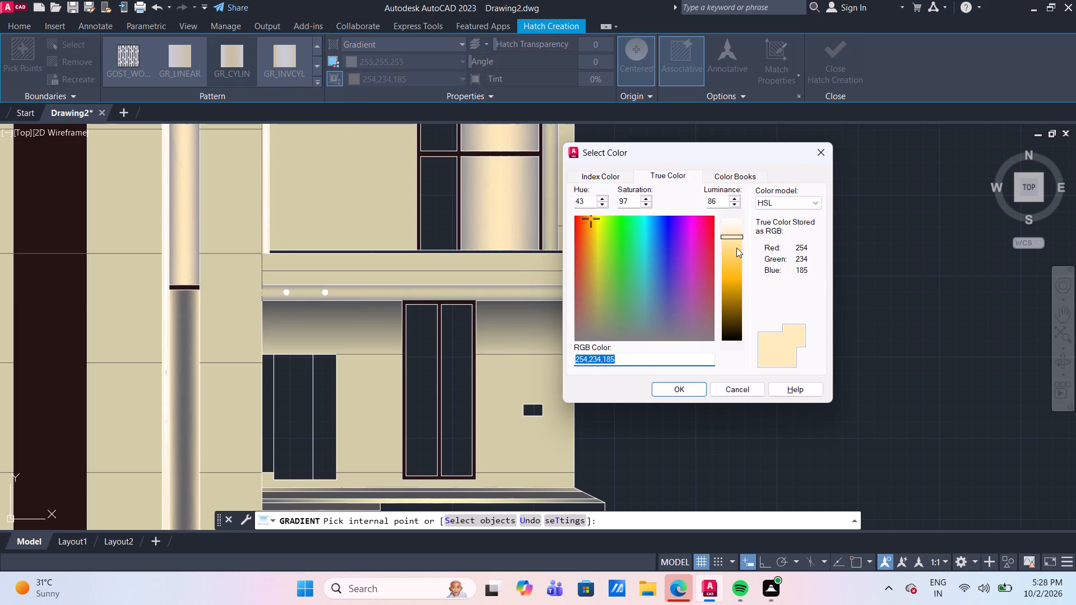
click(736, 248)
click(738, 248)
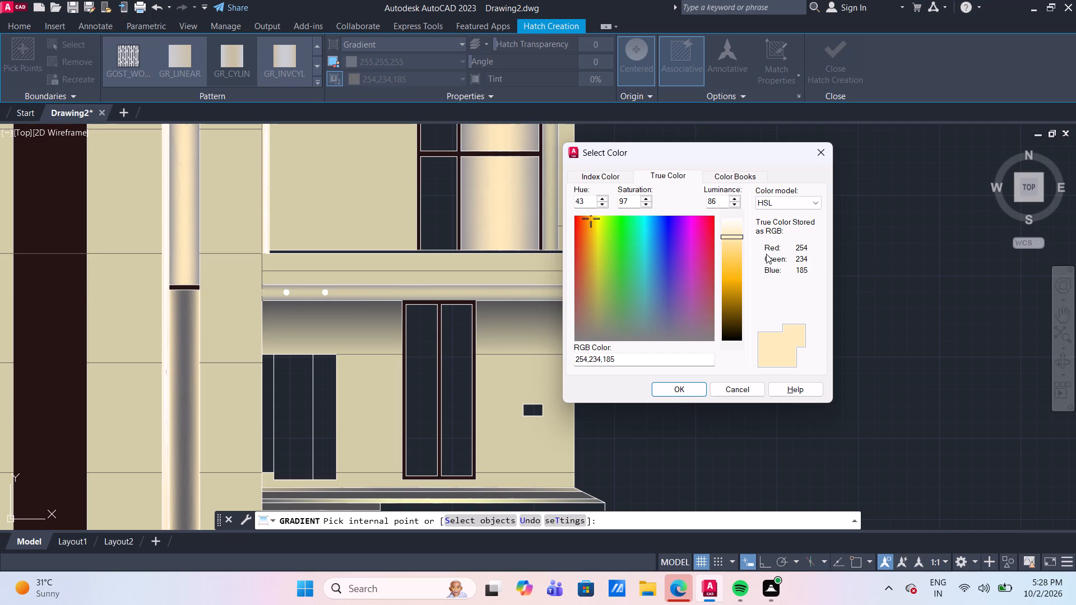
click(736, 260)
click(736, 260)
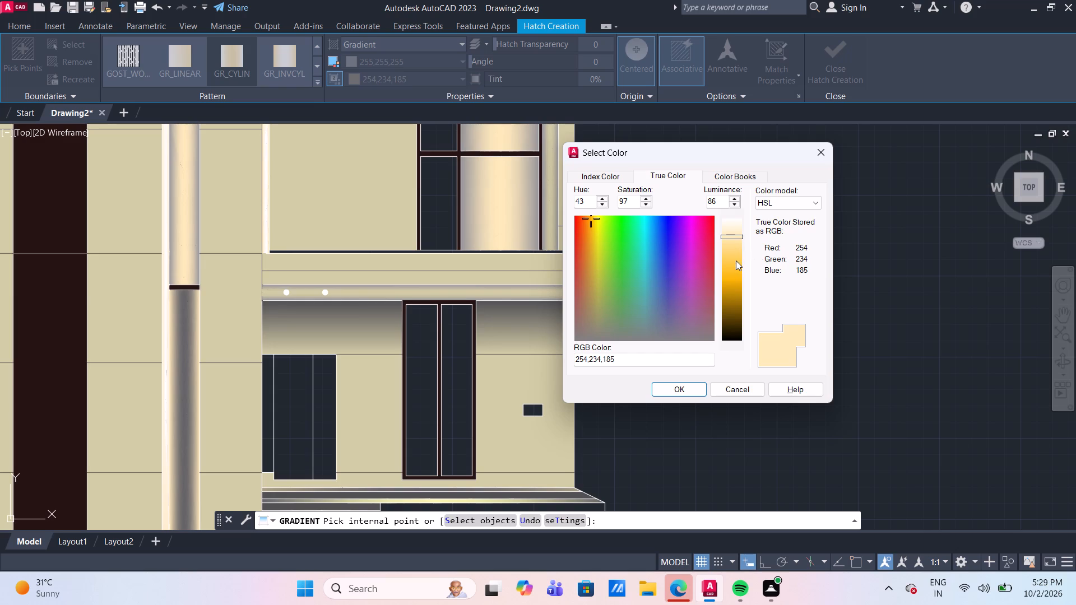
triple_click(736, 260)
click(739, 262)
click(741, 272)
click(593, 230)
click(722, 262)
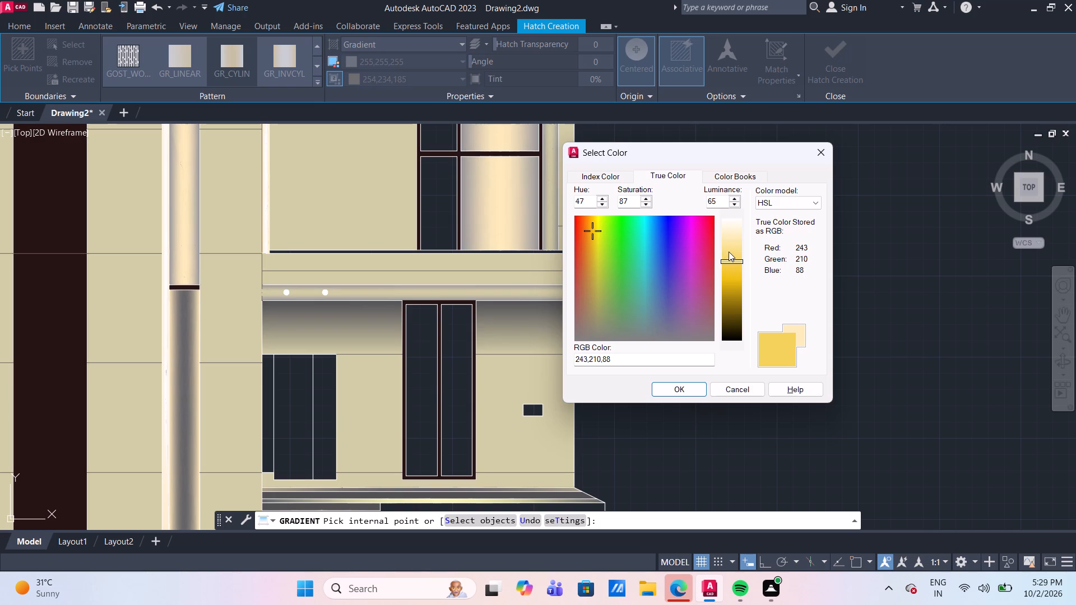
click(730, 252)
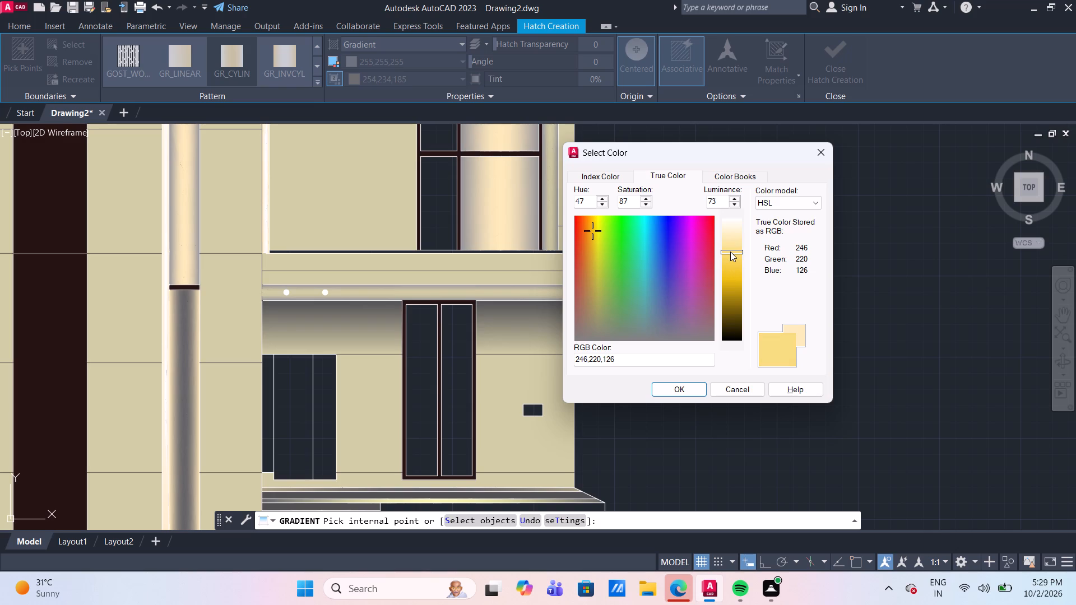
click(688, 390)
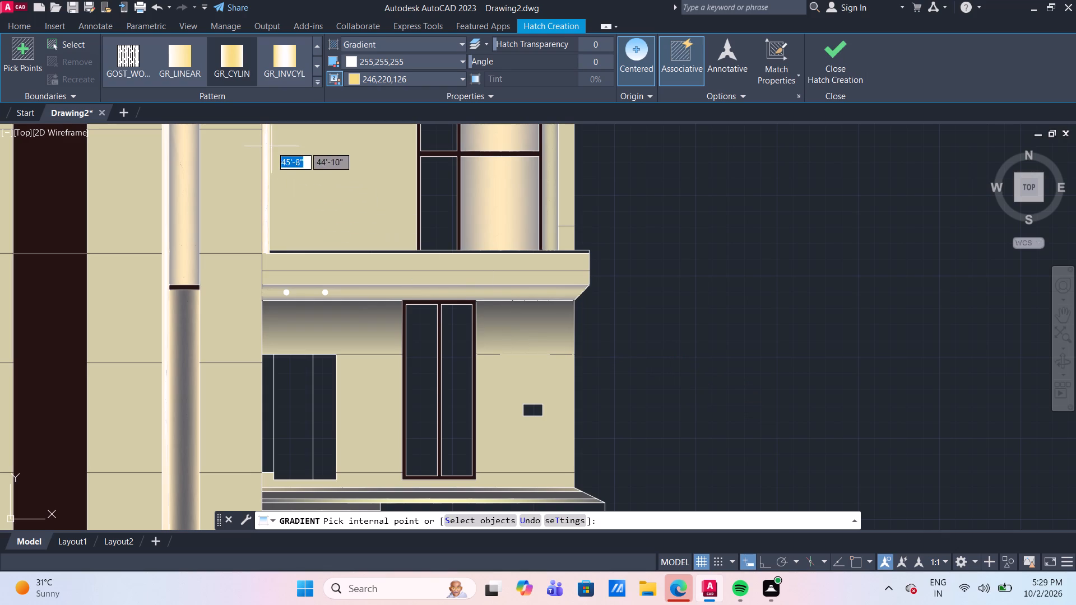
Fill the lower narrow upper-floor window pane with a GR_INVSPH gradient using Color 1 254,234,185 and Color 2 237,203,135.
click(318, 63)
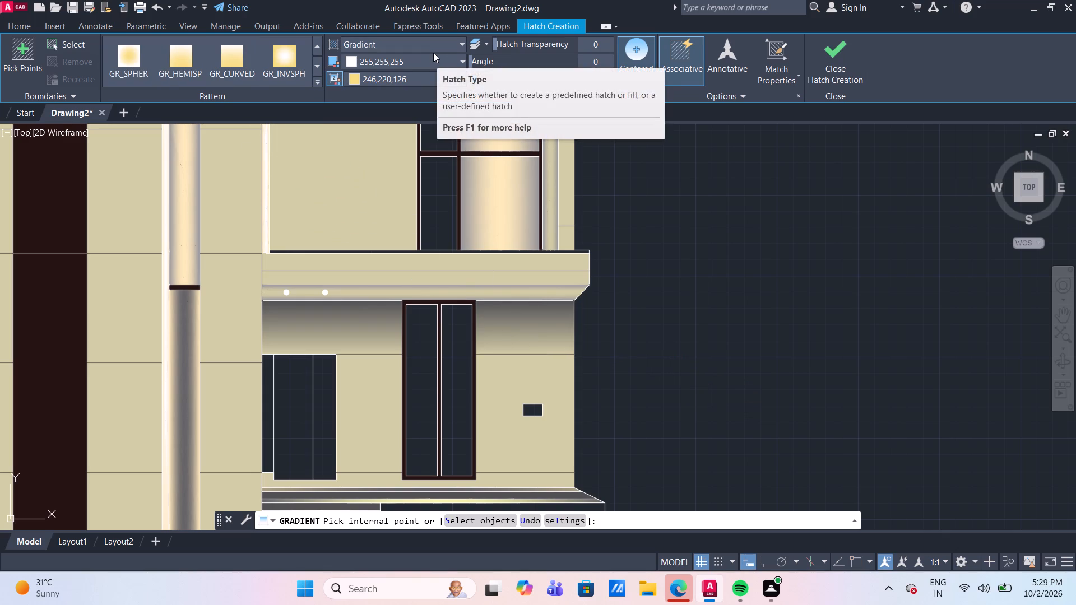
click(416, 61)
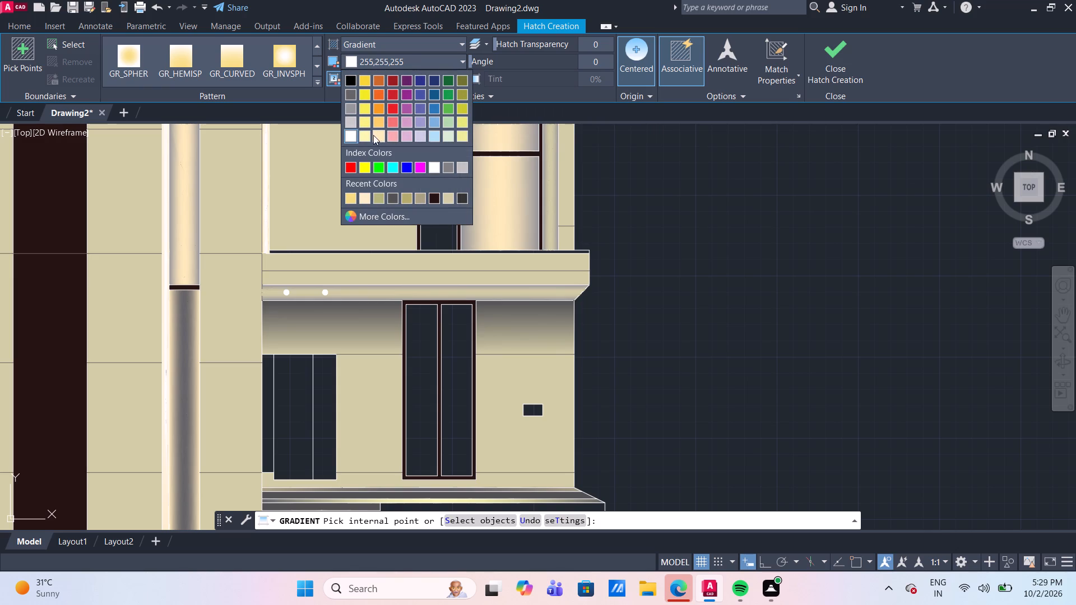
click(375, 137)
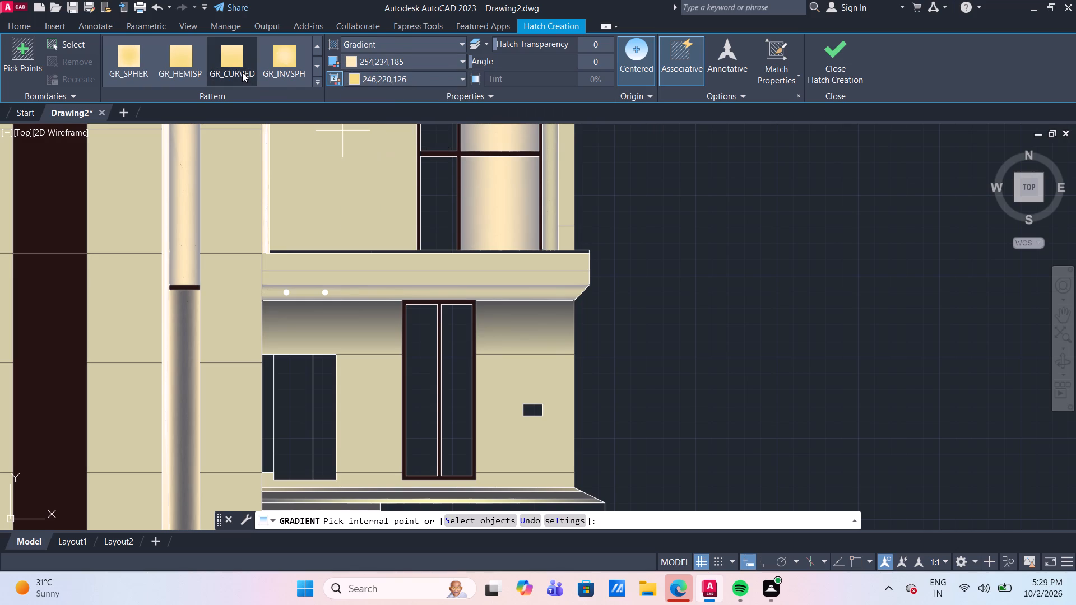
click(402, 77)
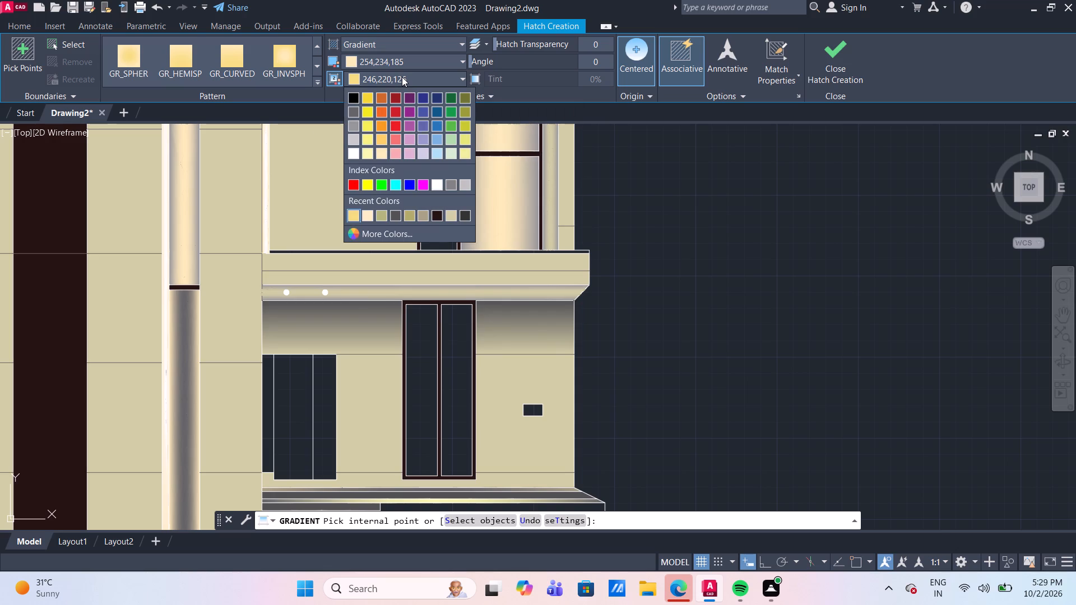
click(372, 235)
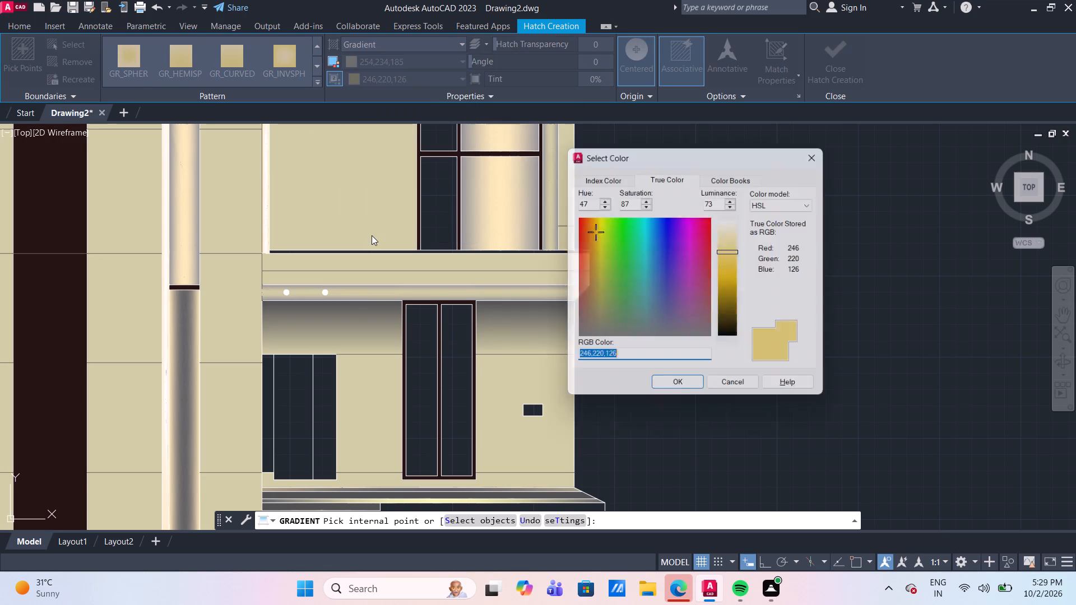
click(590, 248)
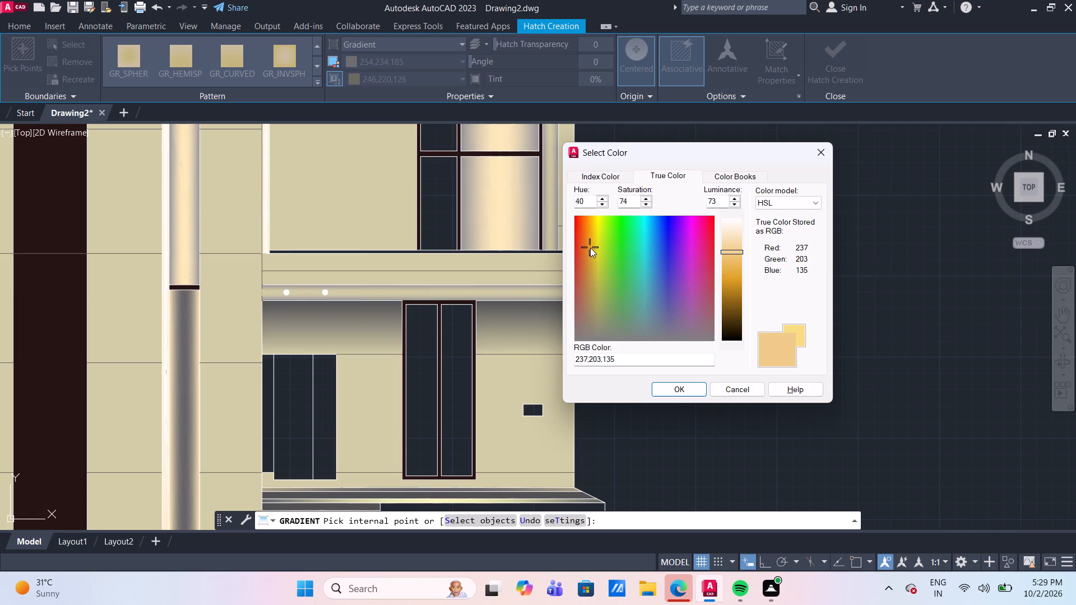
click(692, 392)
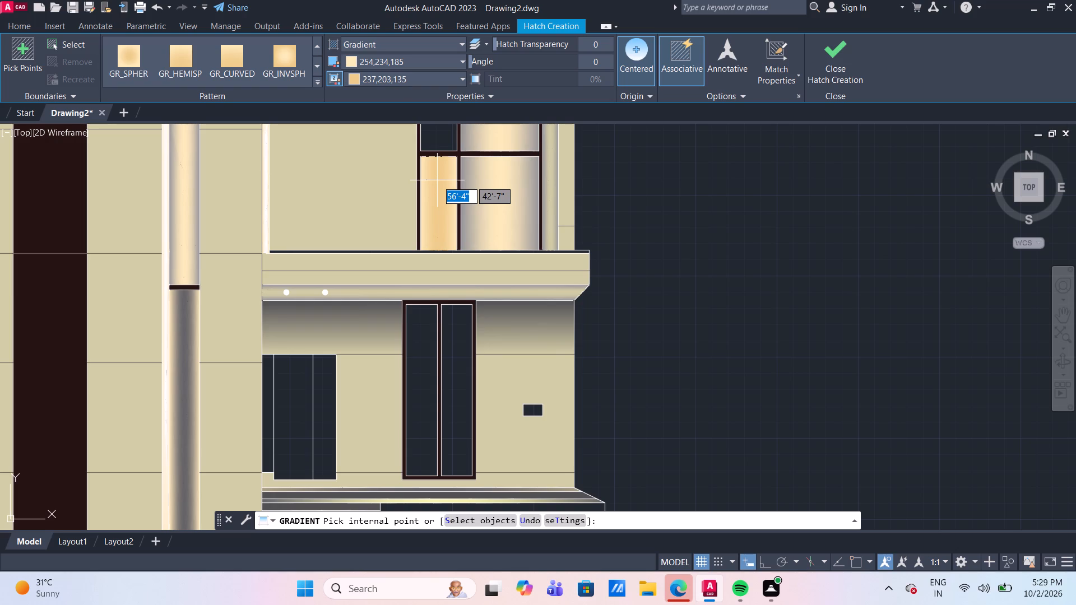
click(292, 57)
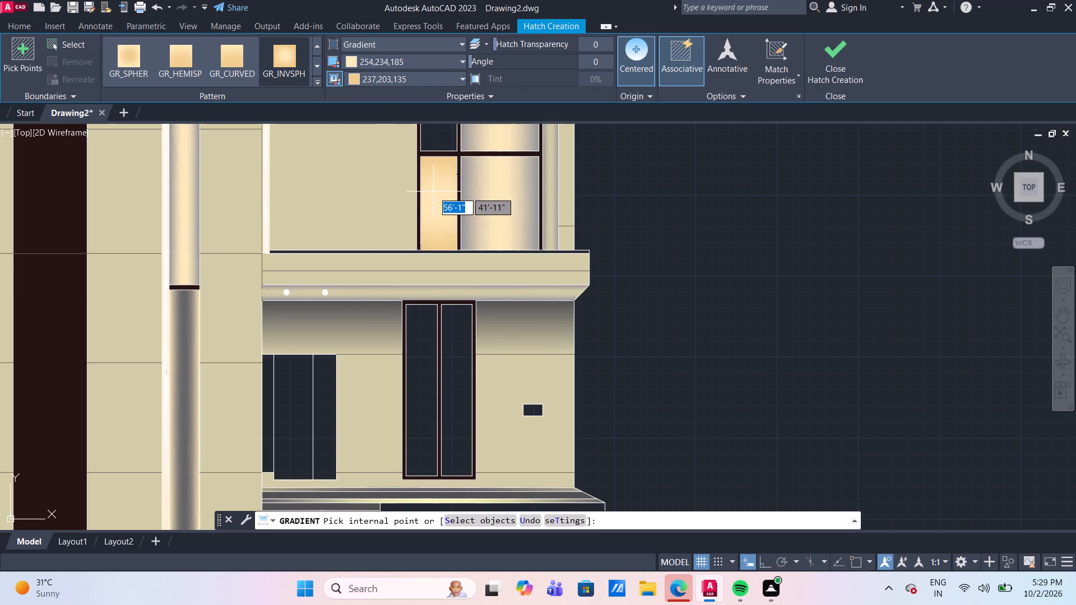
click(434, 193)
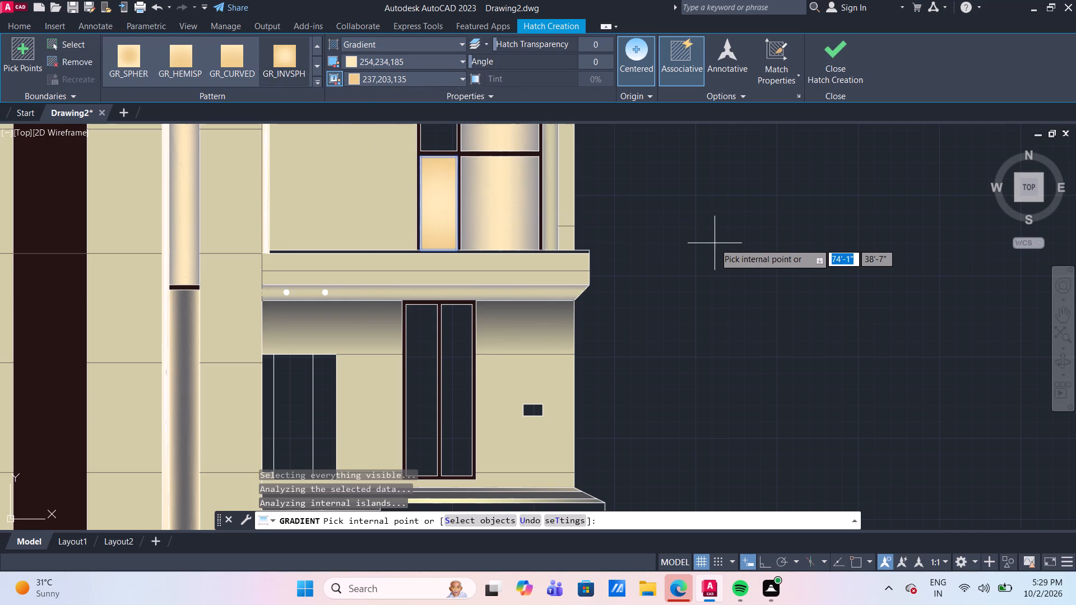
scroll(715, 243, down, 1)
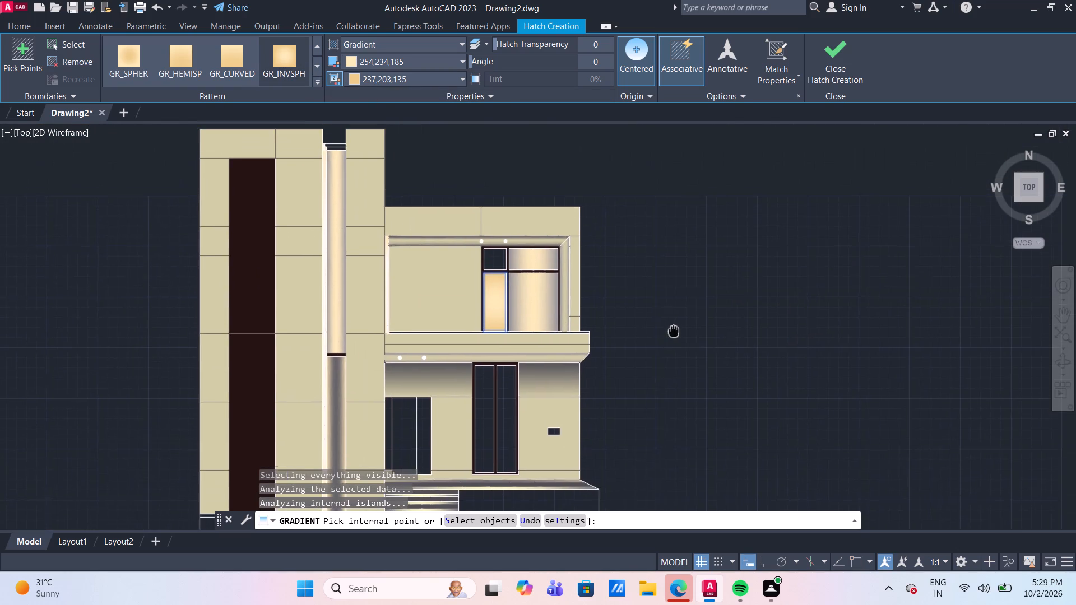
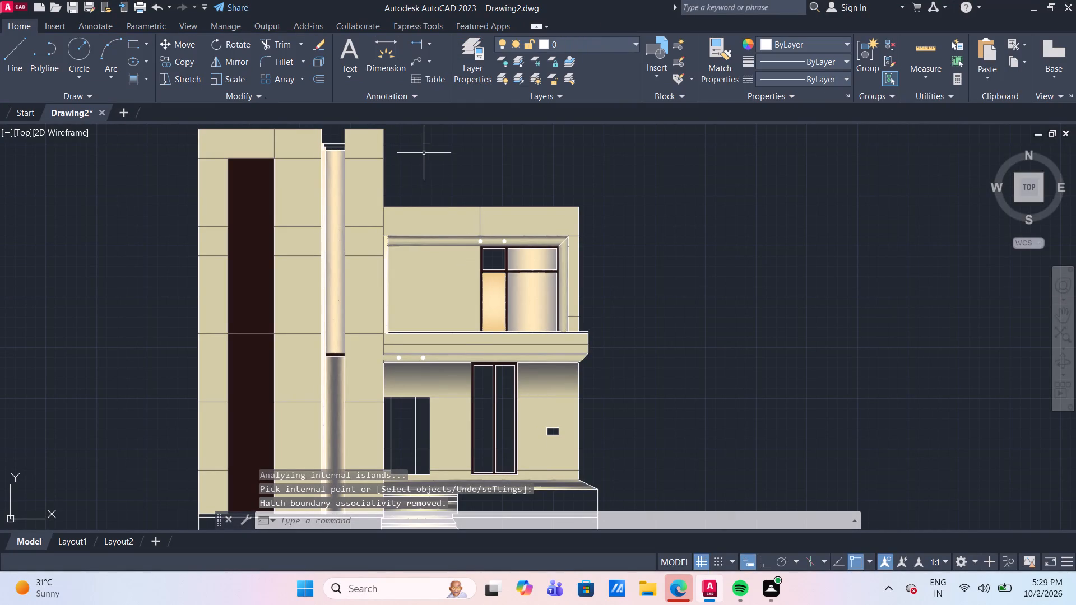
Fill the small upper-left pane of the upper-floor window with the two-colour gradient 254,234,185 and 237,203,135.
click(133, 79)
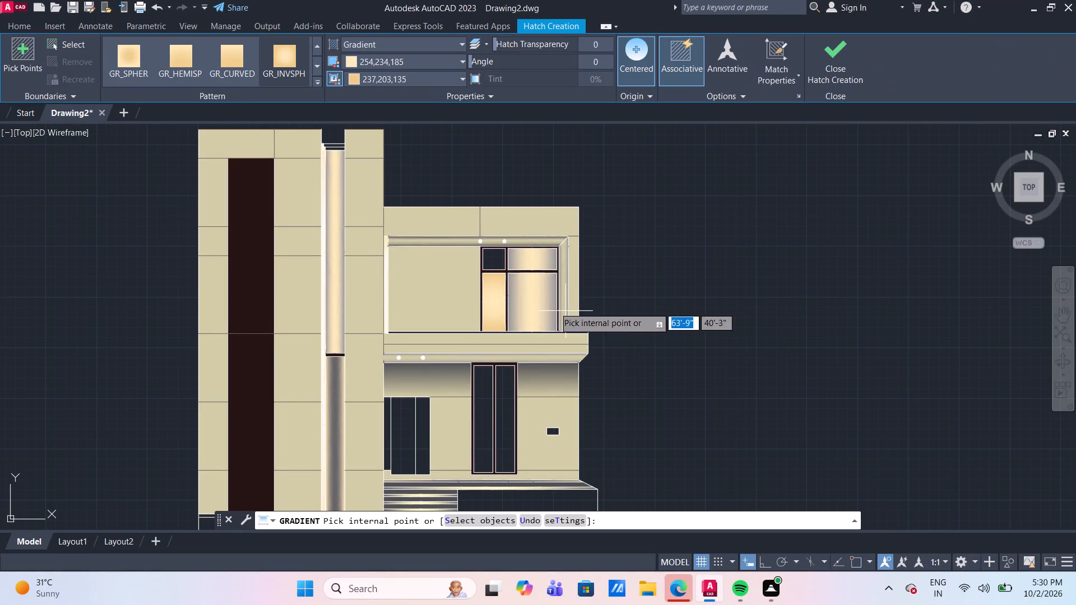
click(493, 264)
key(Return)
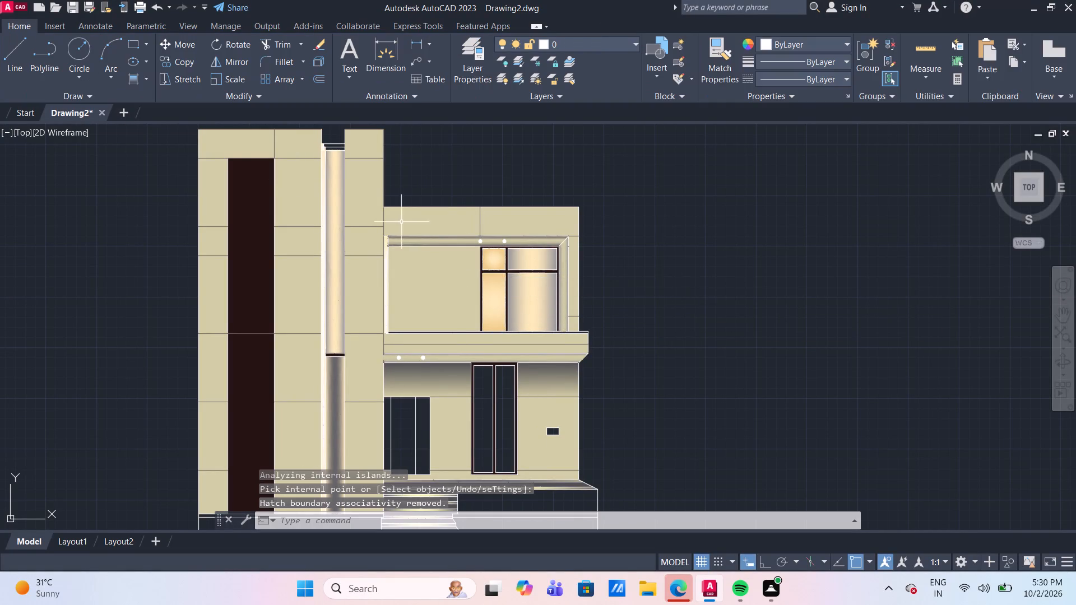
Fill both tall panes of the ground-floor window with the same 254,234,185 and 237,203,135 gradient.
click(134, 77)
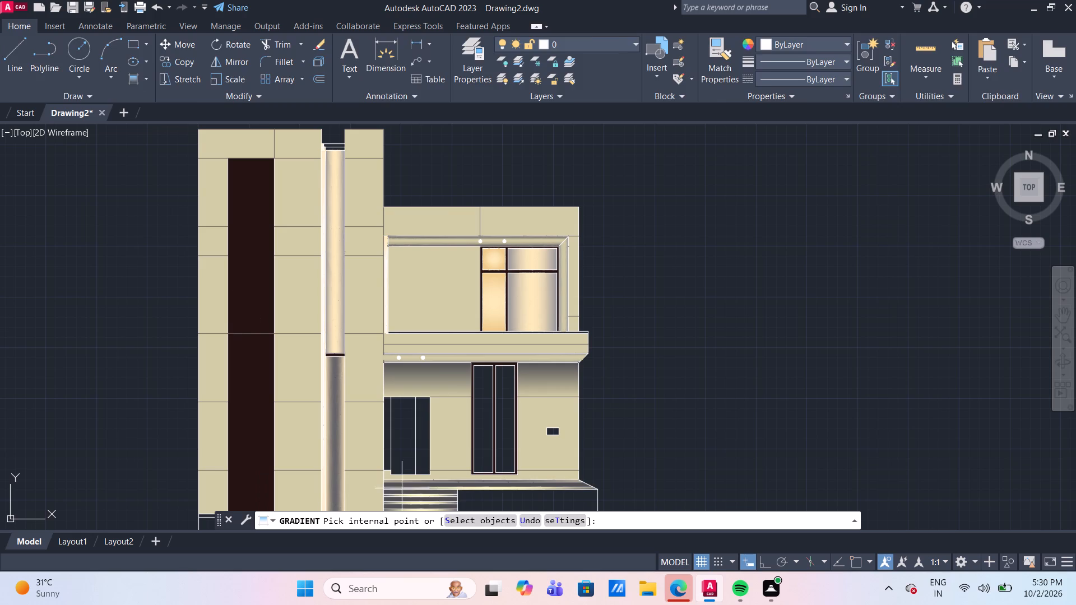
click(483, 431)
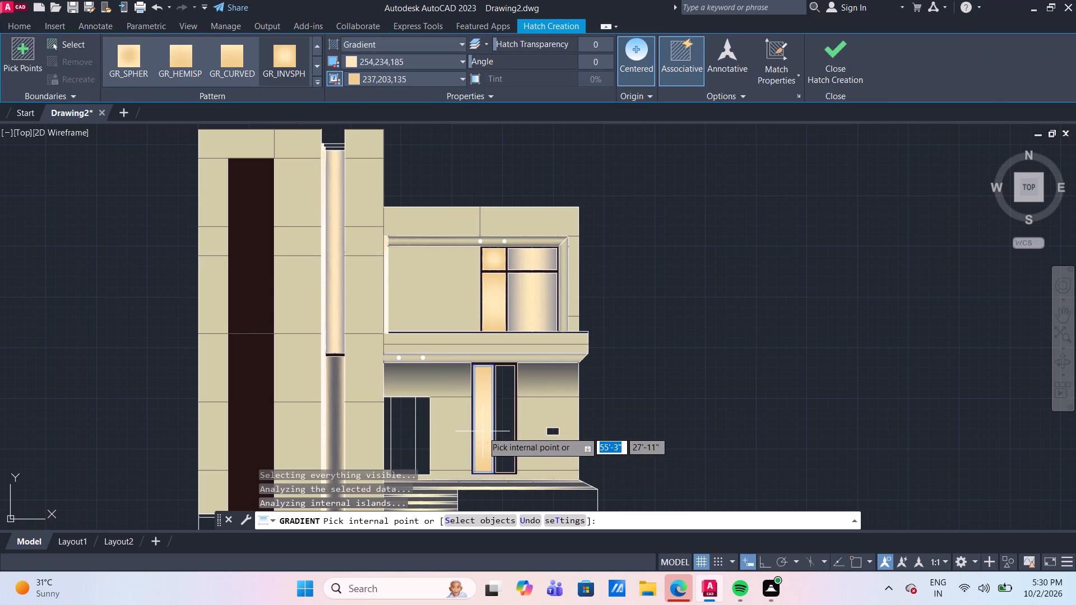
key(Return)
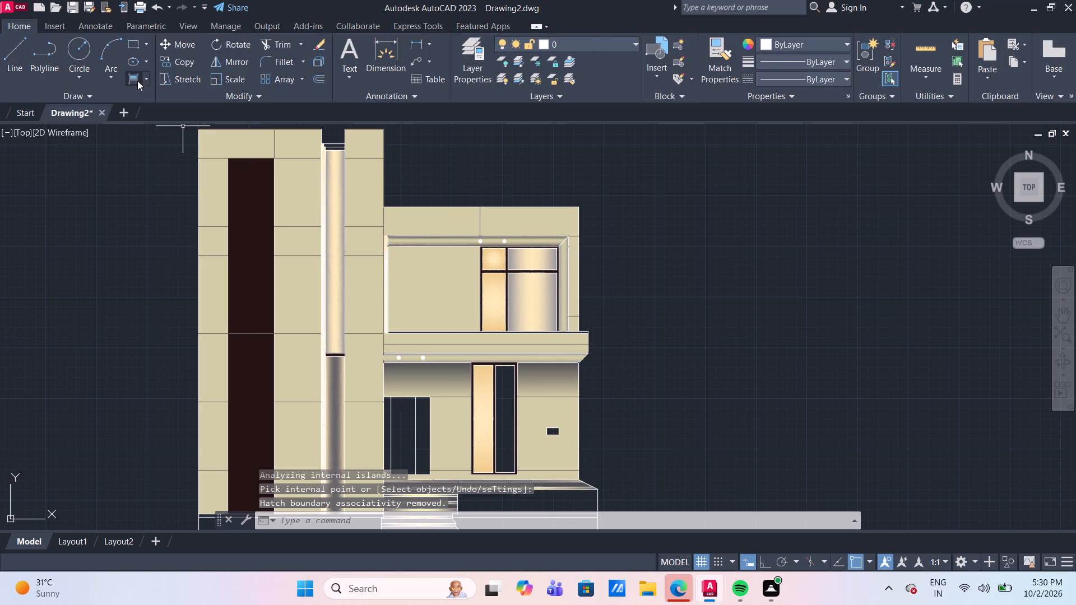
click(137, 81)
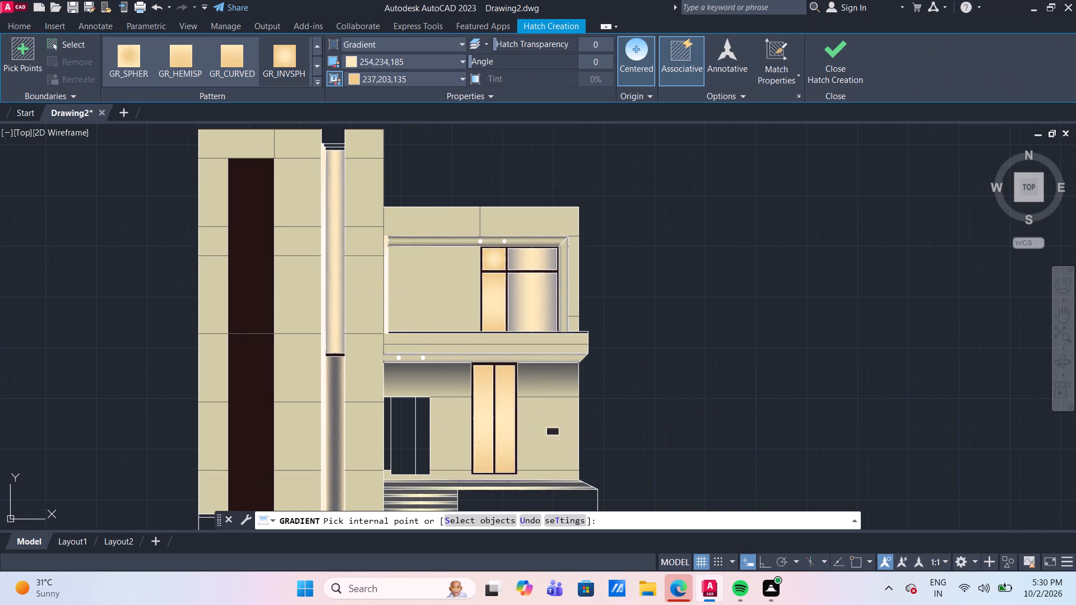
click(509, 411)
key(Return)
Start a gradient fill for the narrow strip beside the ground-floor doorway, with 179,180,121 as the second colour.
scroll(666, 355, down, 4)
scroll(671, 357, up, 4)
middle_drag(677, 389, 684, 356)
scroll(359, 336, up, 1)
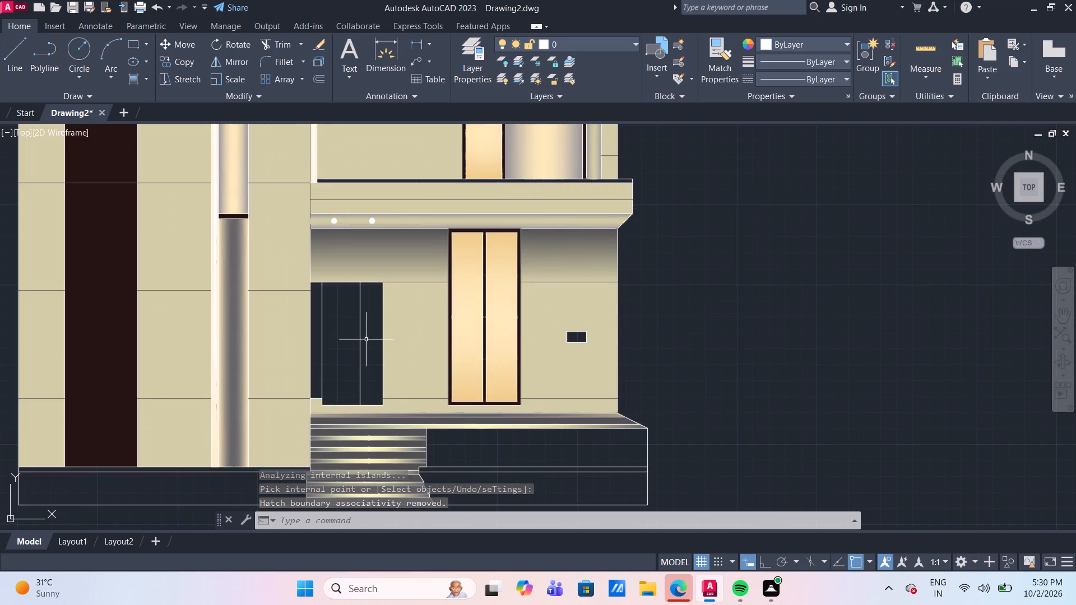
scroll(366, 339, up, 1)
middle_drag(364, 339, 418, 305)
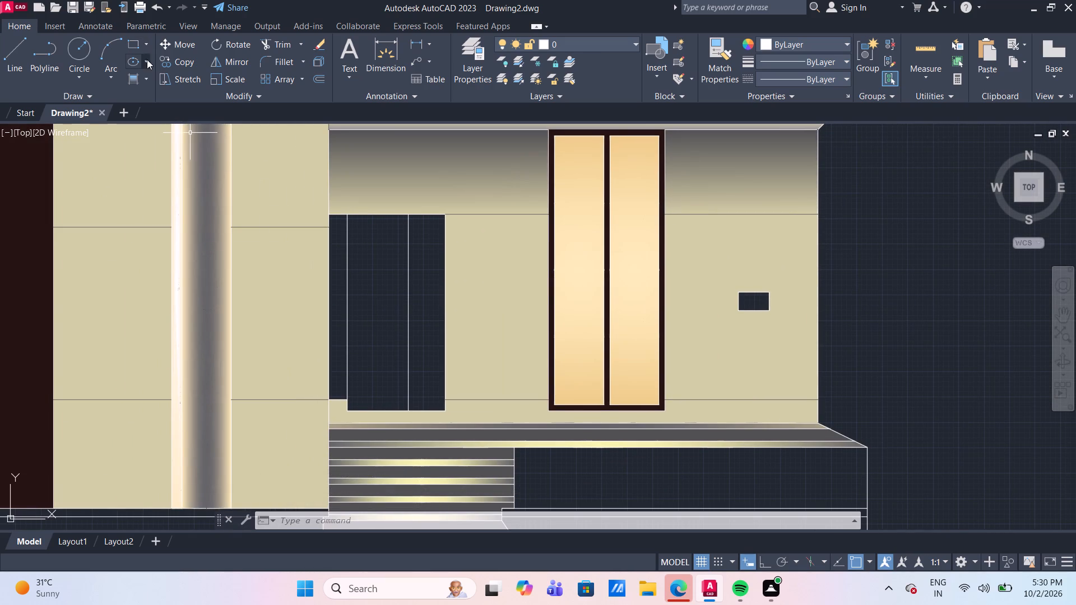
click(138, 81)
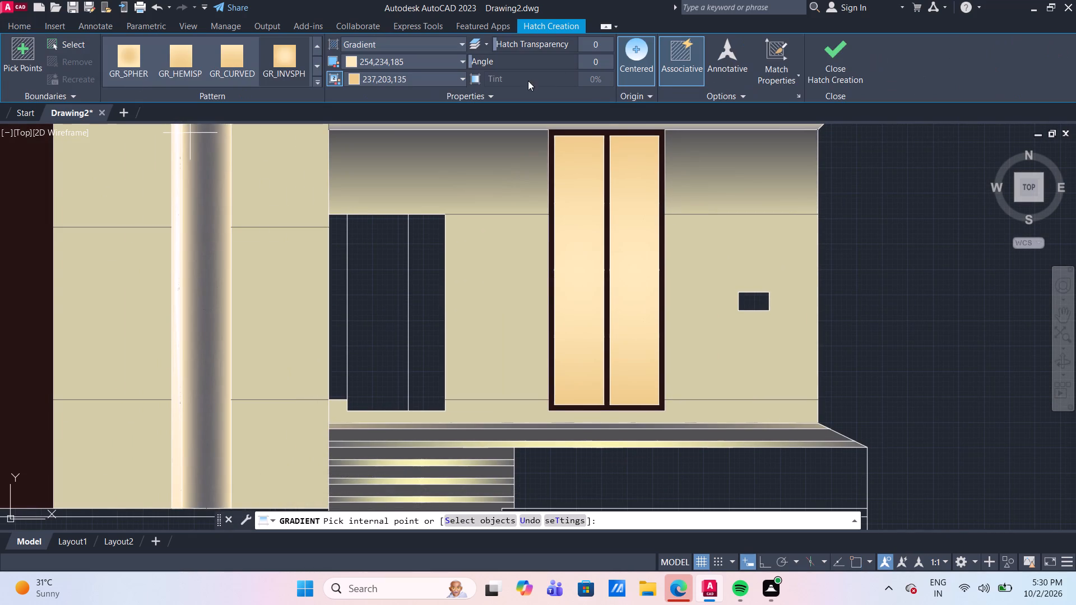
click(384, 80)
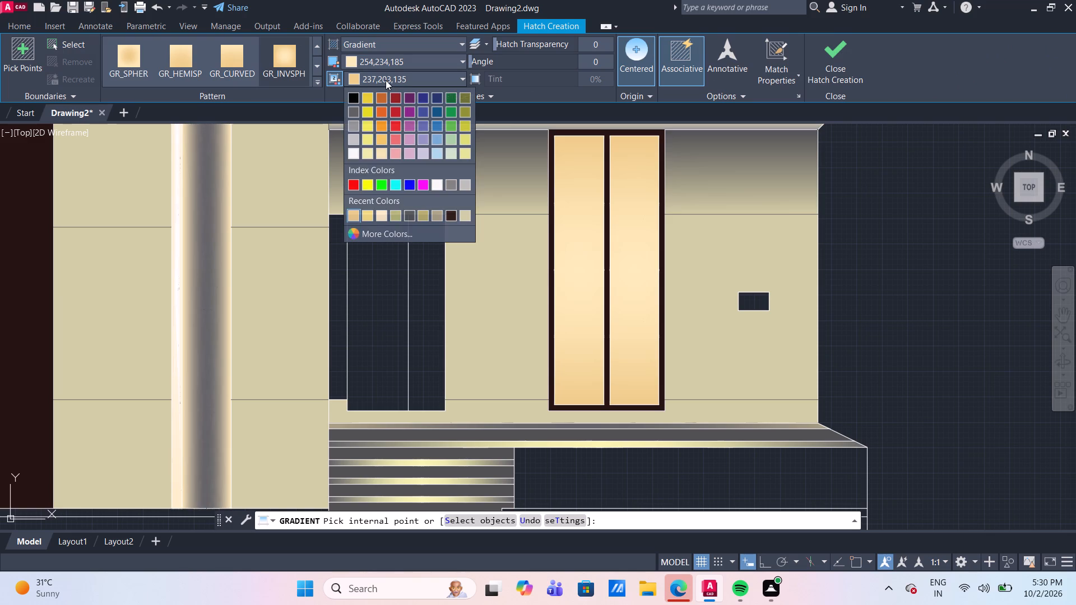
click(398, 215)
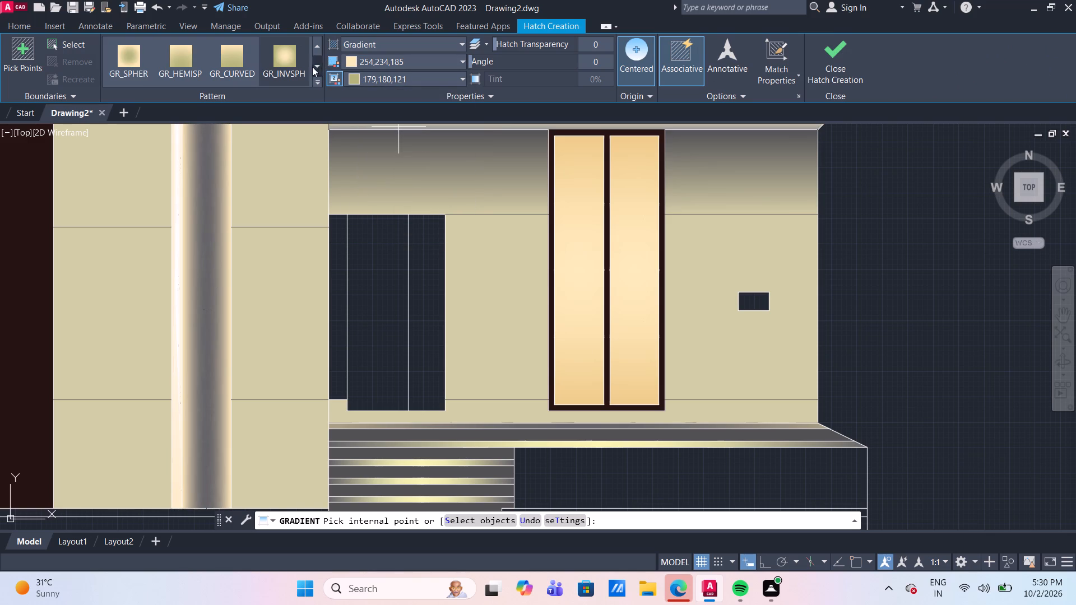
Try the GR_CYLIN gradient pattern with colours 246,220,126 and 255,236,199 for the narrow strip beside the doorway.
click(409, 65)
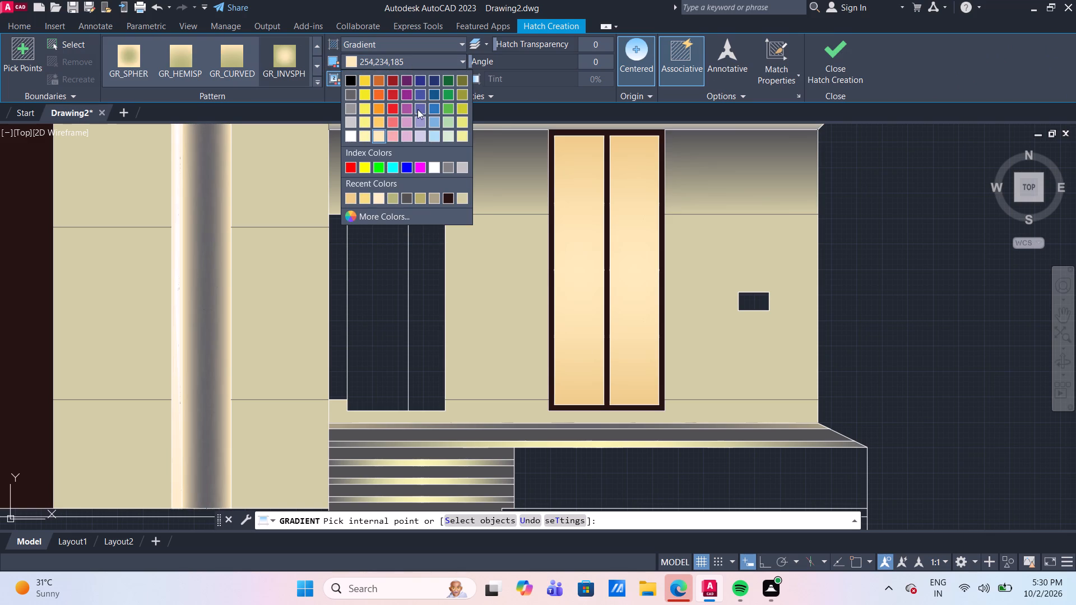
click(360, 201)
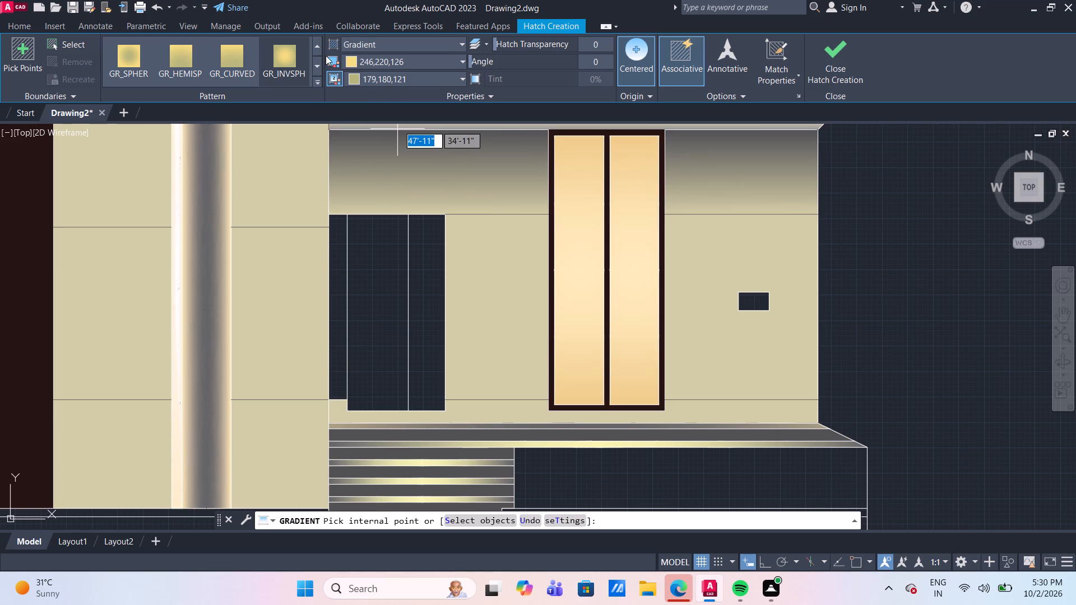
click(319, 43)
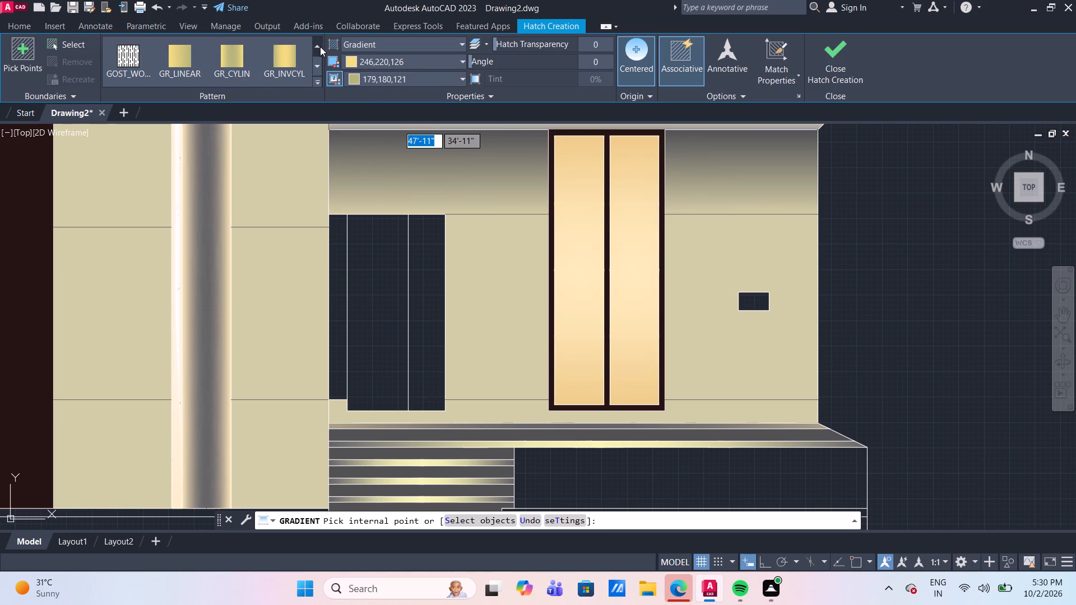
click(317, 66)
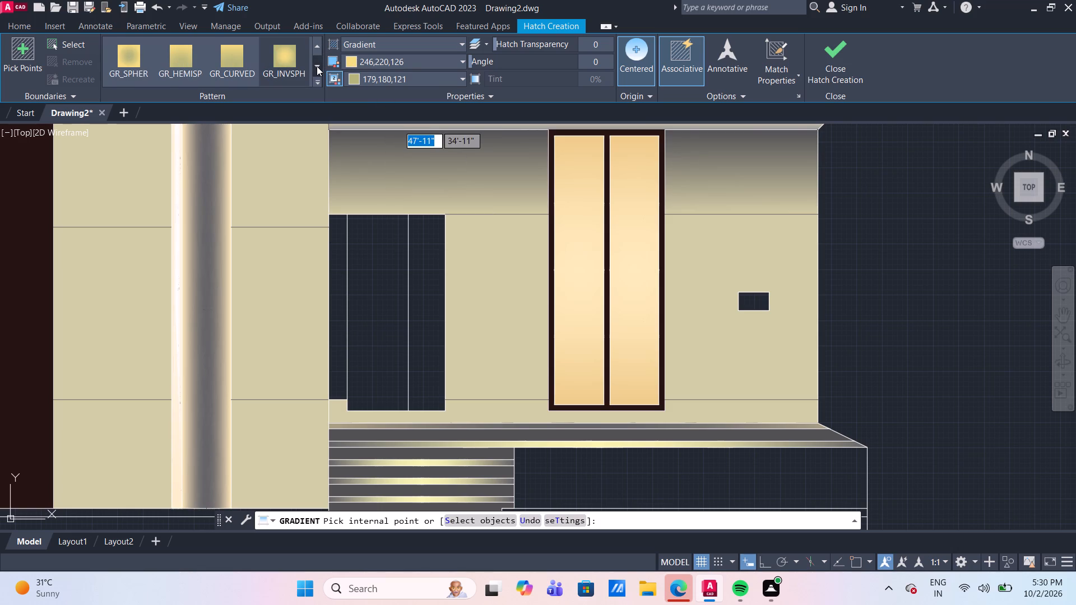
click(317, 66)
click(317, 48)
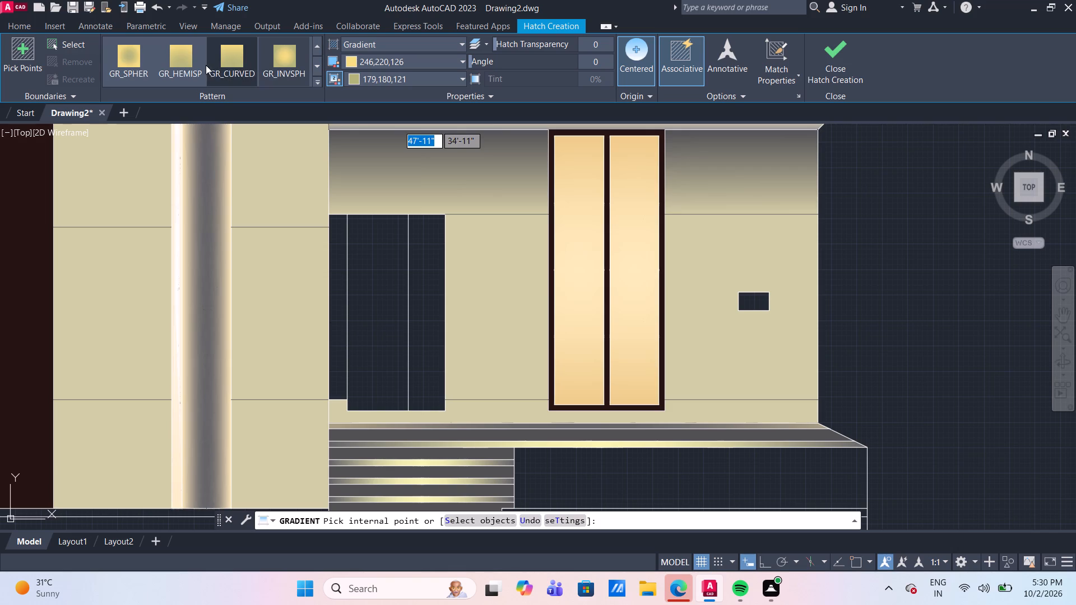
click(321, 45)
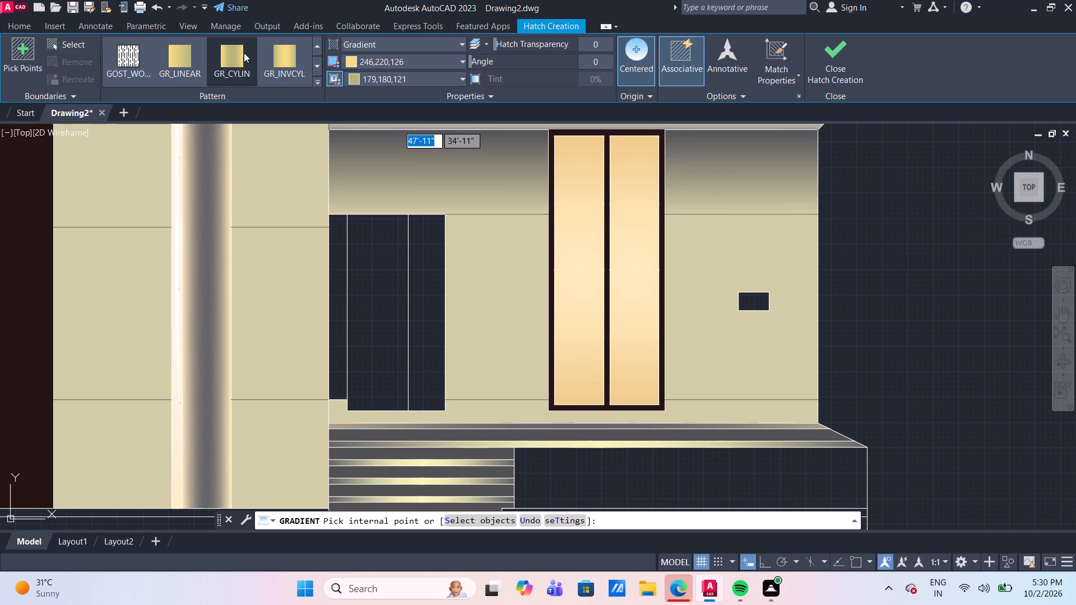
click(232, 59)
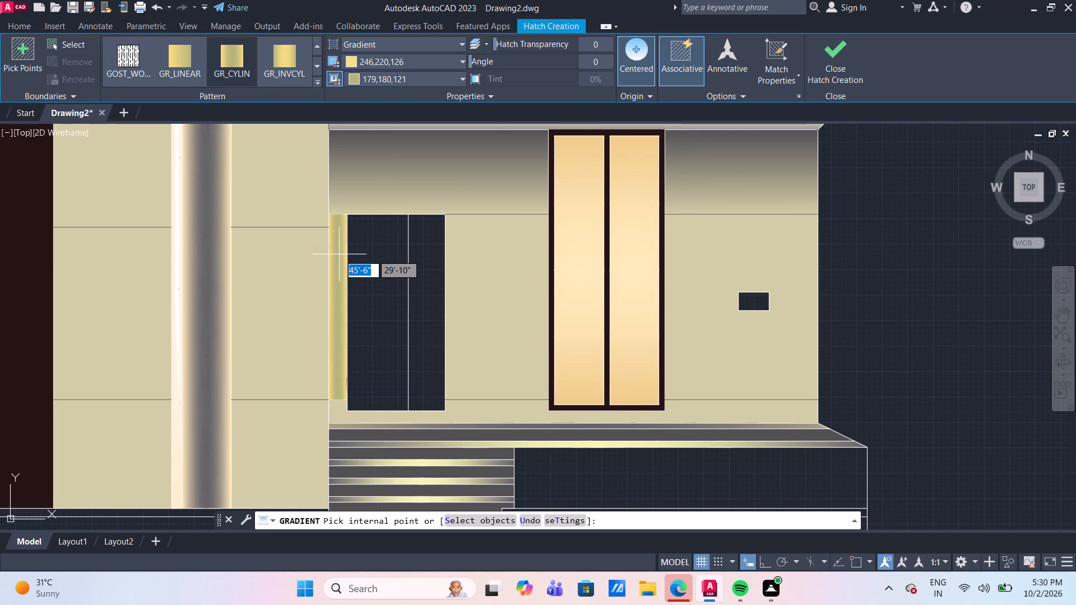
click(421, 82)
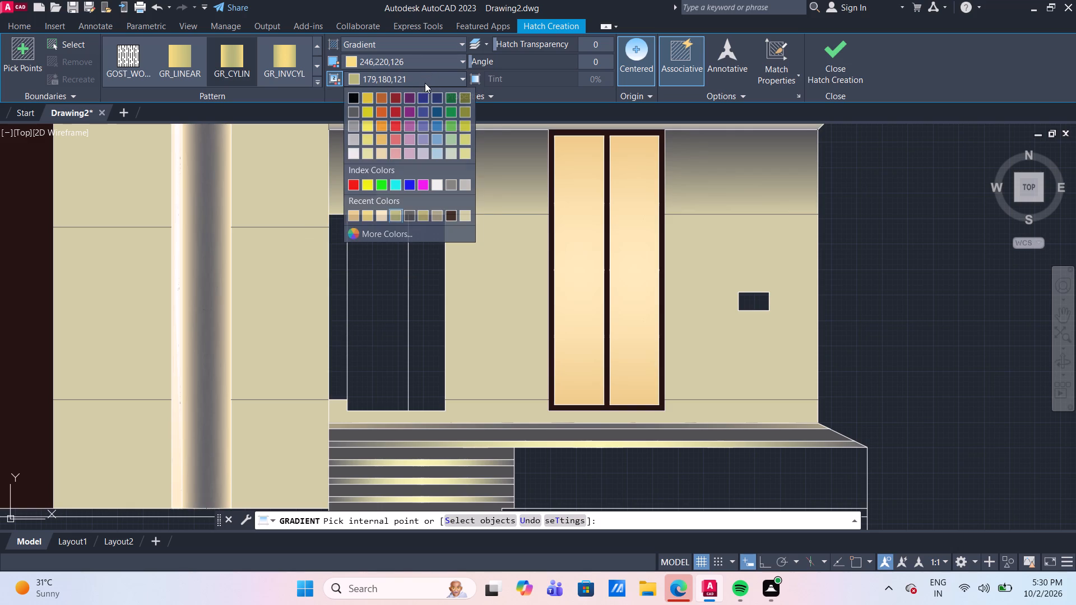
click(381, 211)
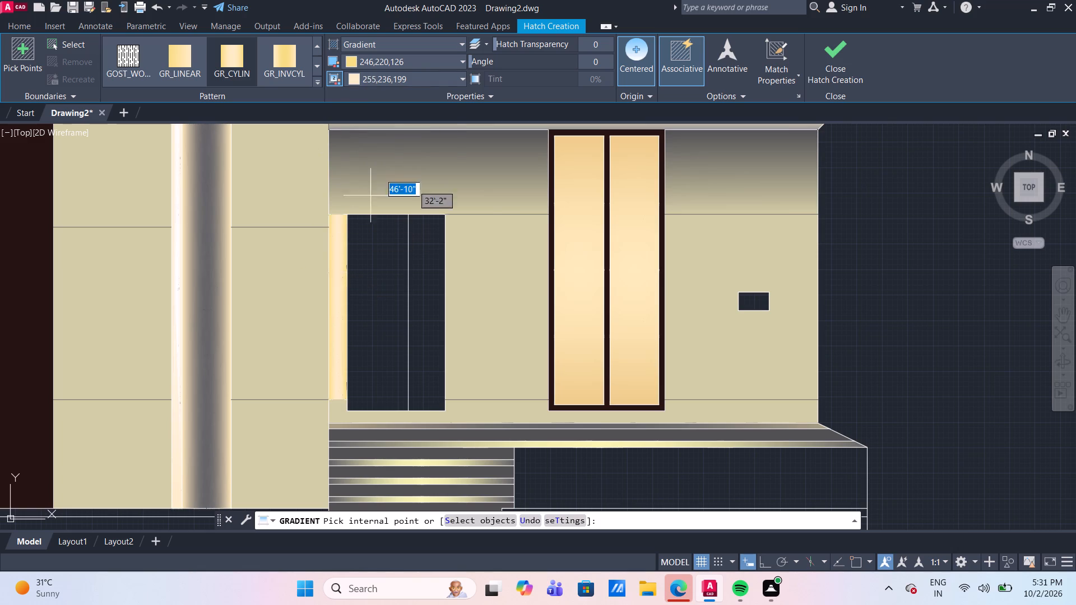
Fill the narrow strip beside the doorway with a GR_LINEAR gradient using colours 80,81,83 and 179,180,121.
click(411, 64)
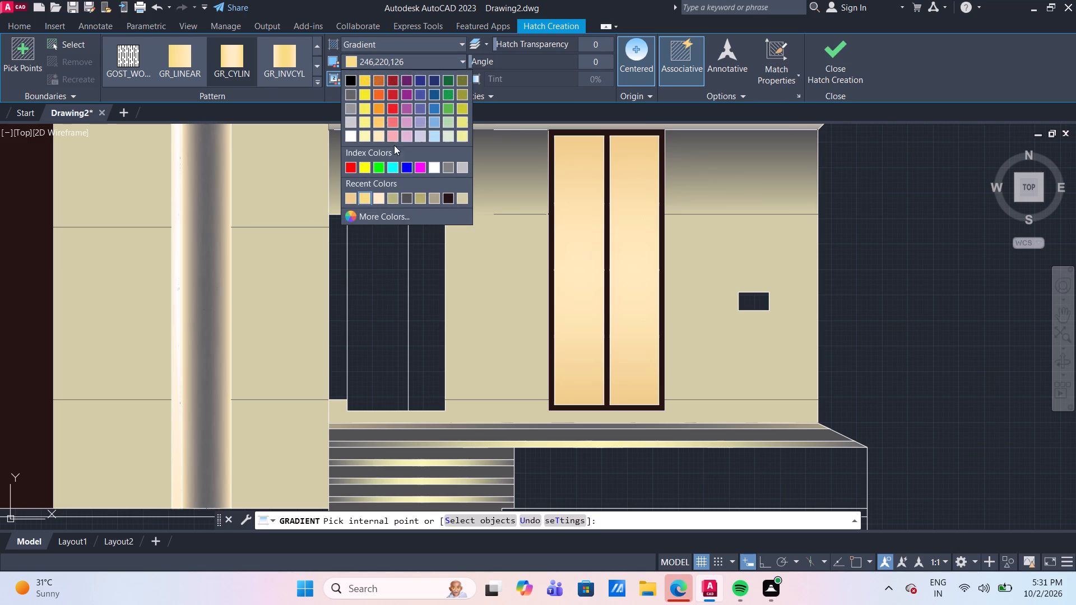
click(411, 196)
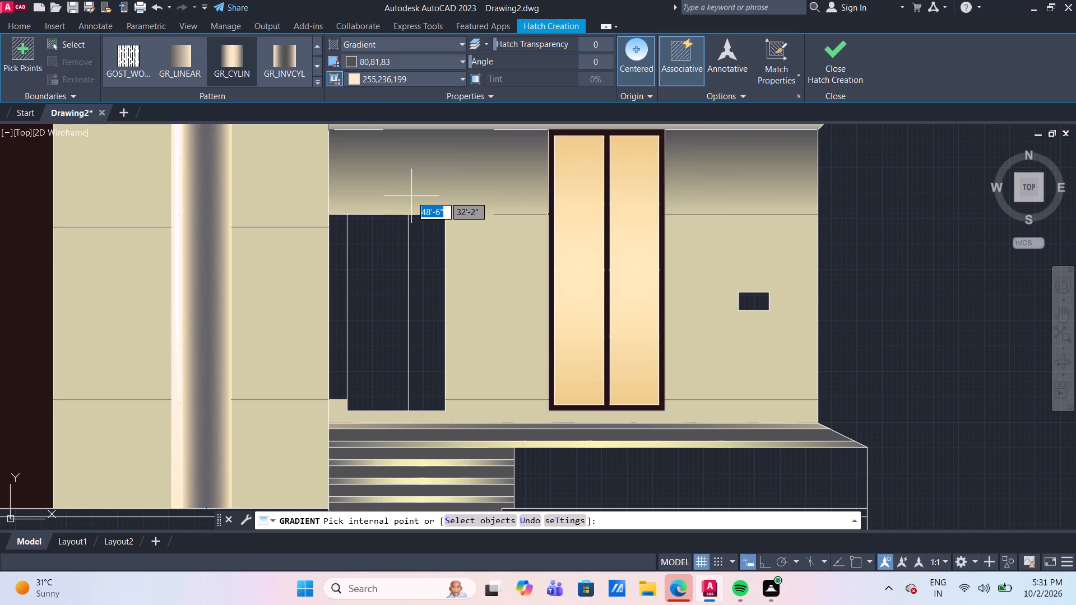
click(430, 77)
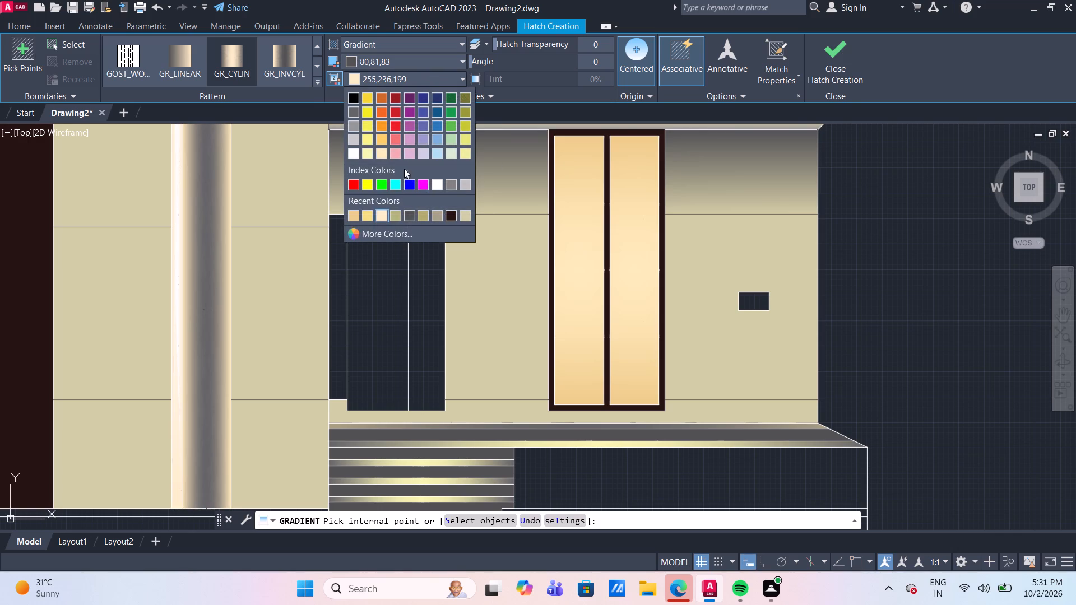
click(401, 218)
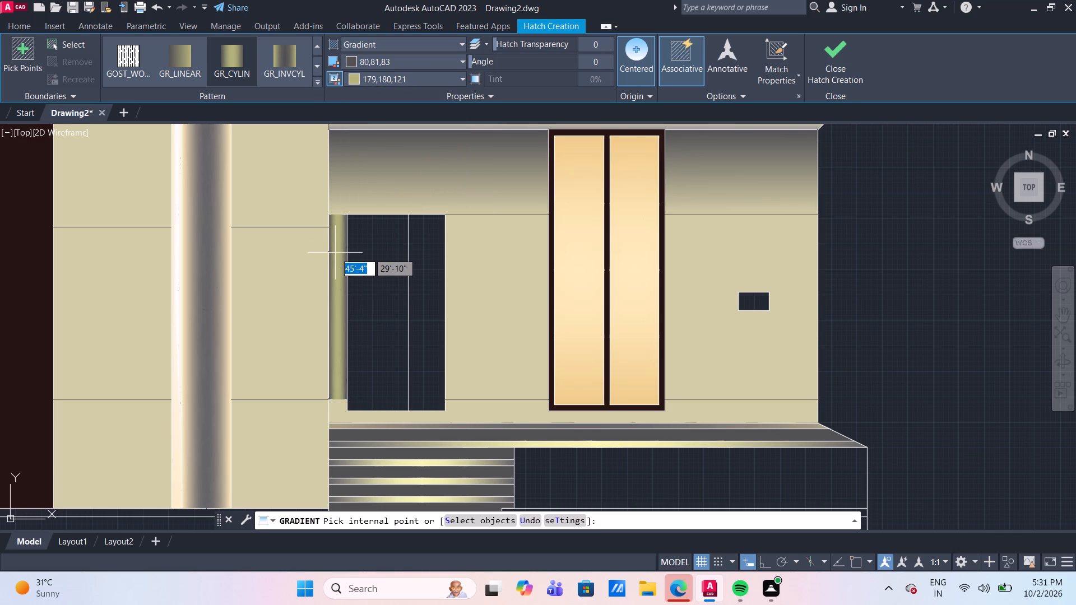
click(182, 61)
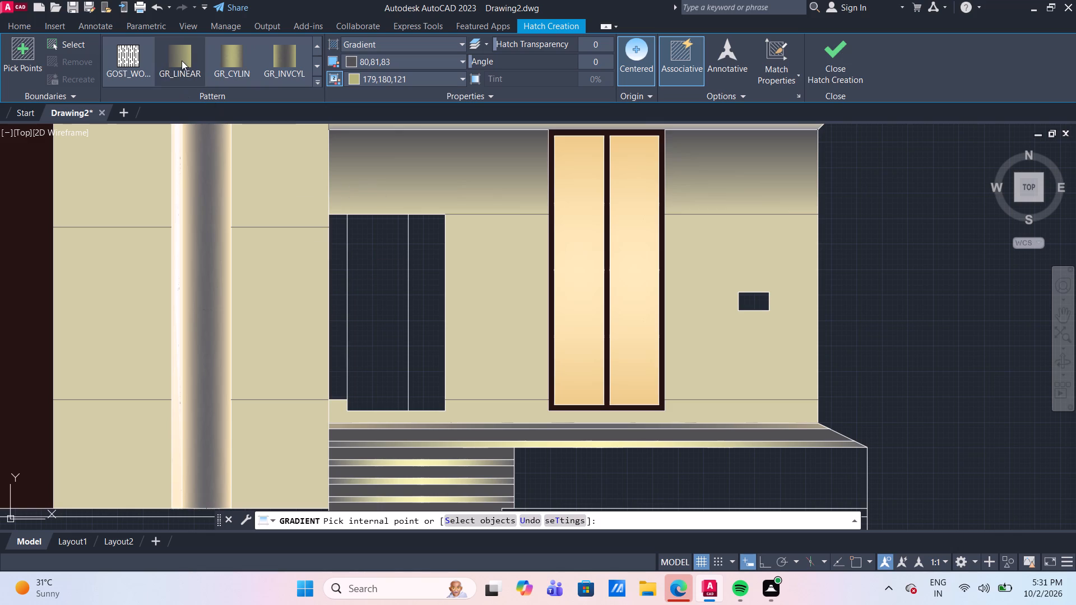
click(335, 291)
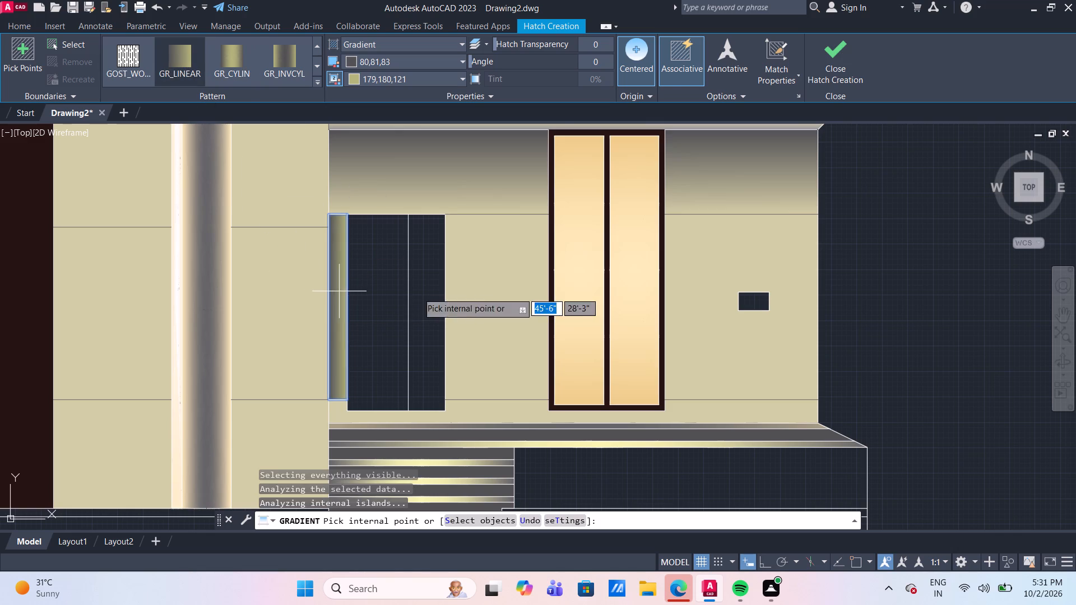
key(Escape)
Fill the wider panel of the ground-floor doorway with a solid hatch in index colour 15.
scroll(416, 292, down, 2)
middle_drag(418, 302, 359, 290)
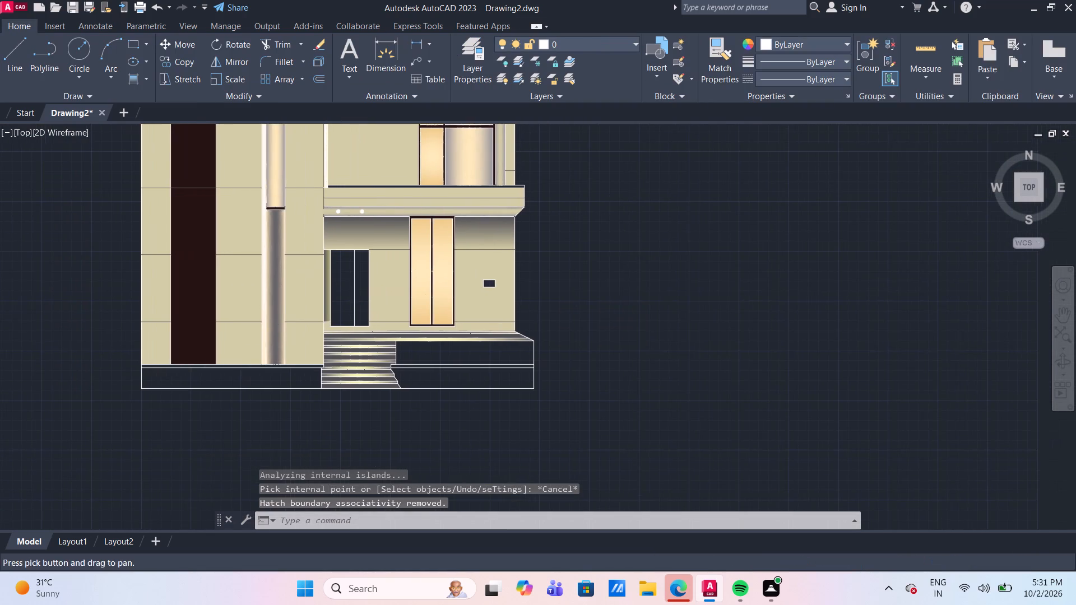
scroll(363, 278, up, 2)
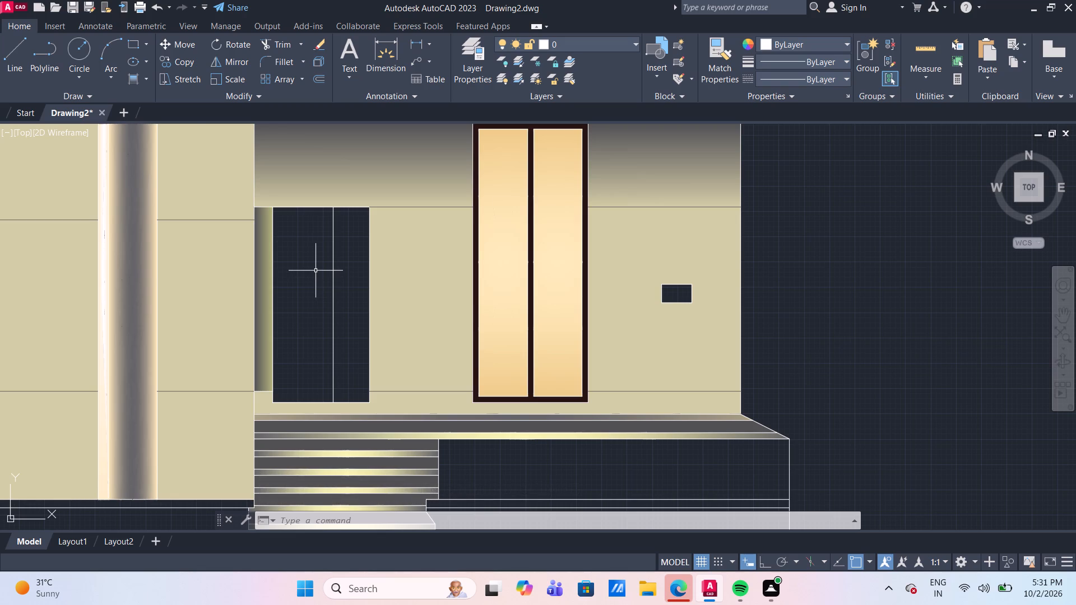
click(143, 81)
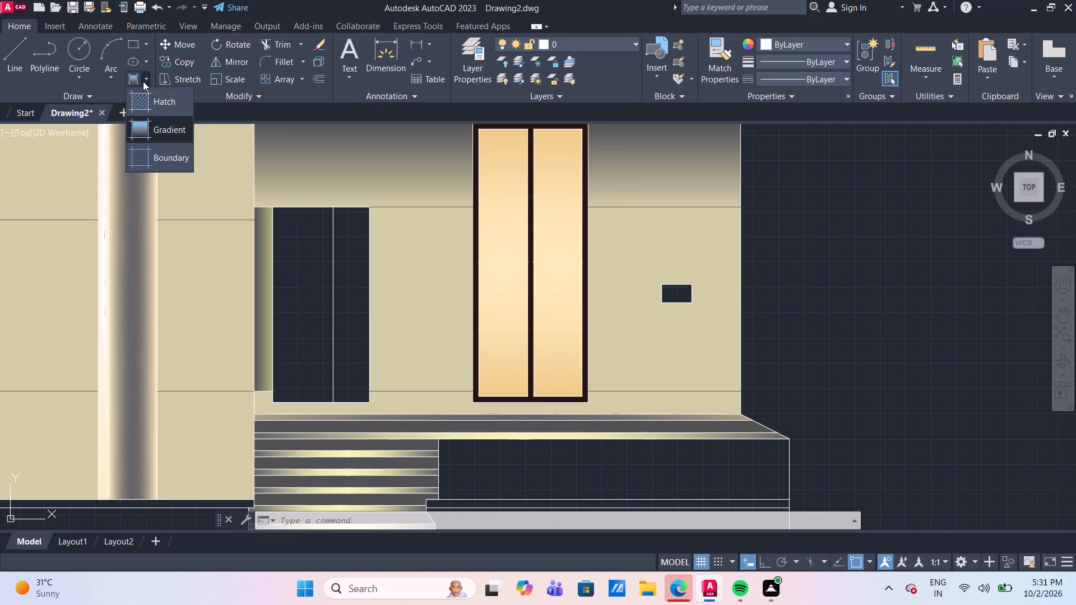
click(155, 96)
click(399, 59)
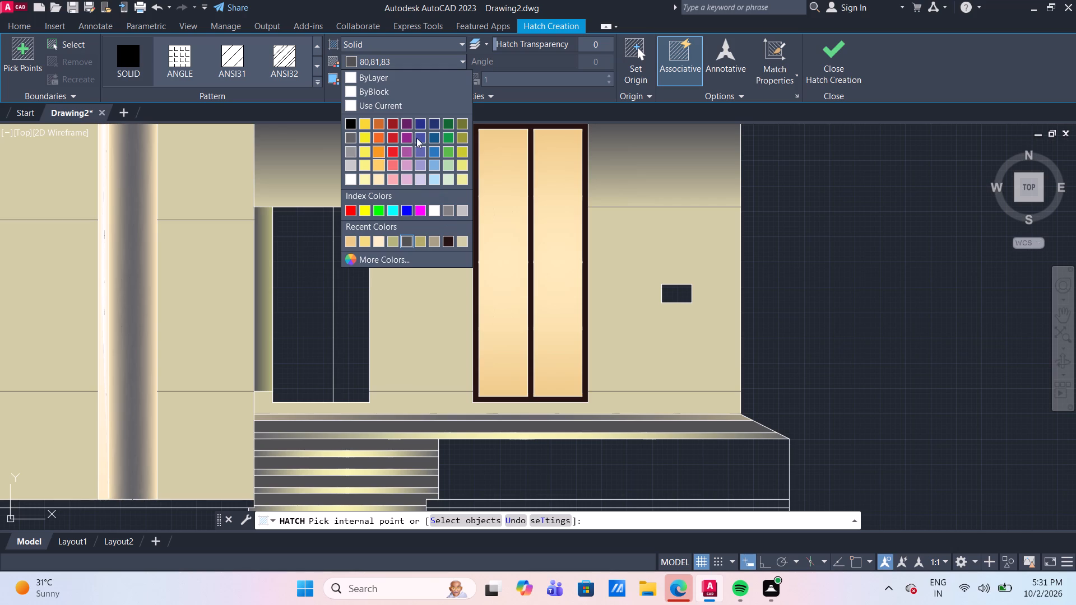
click(367, 258)
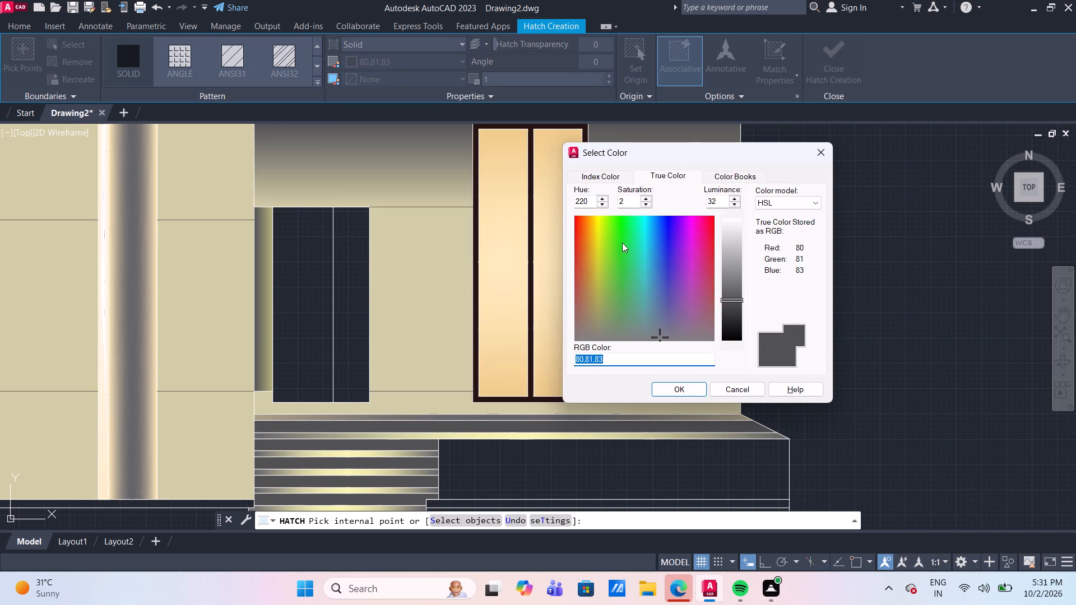
click(586, 177)
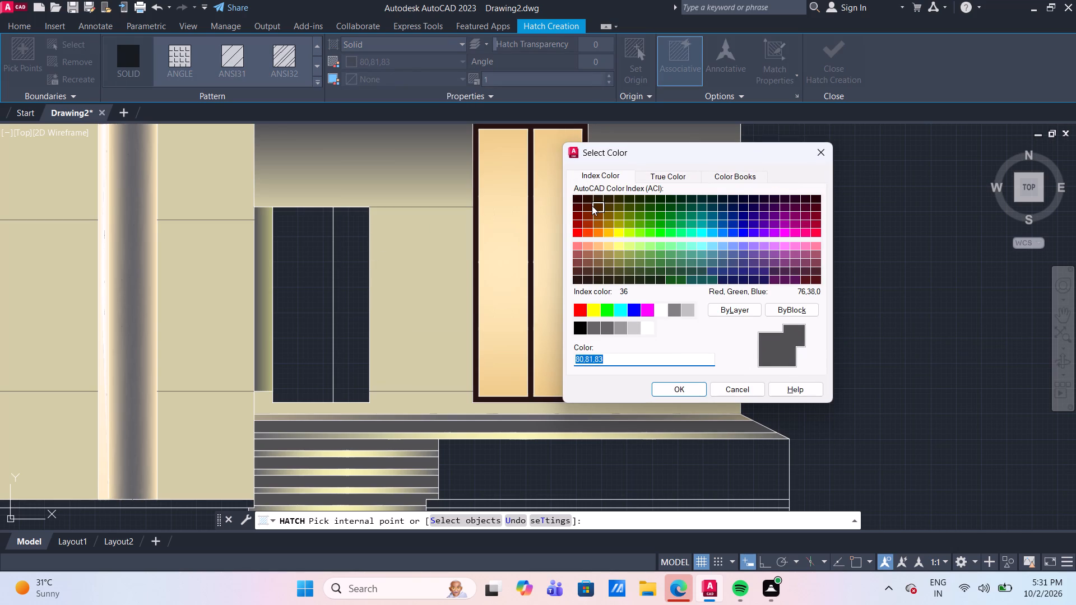
click(590, 206)
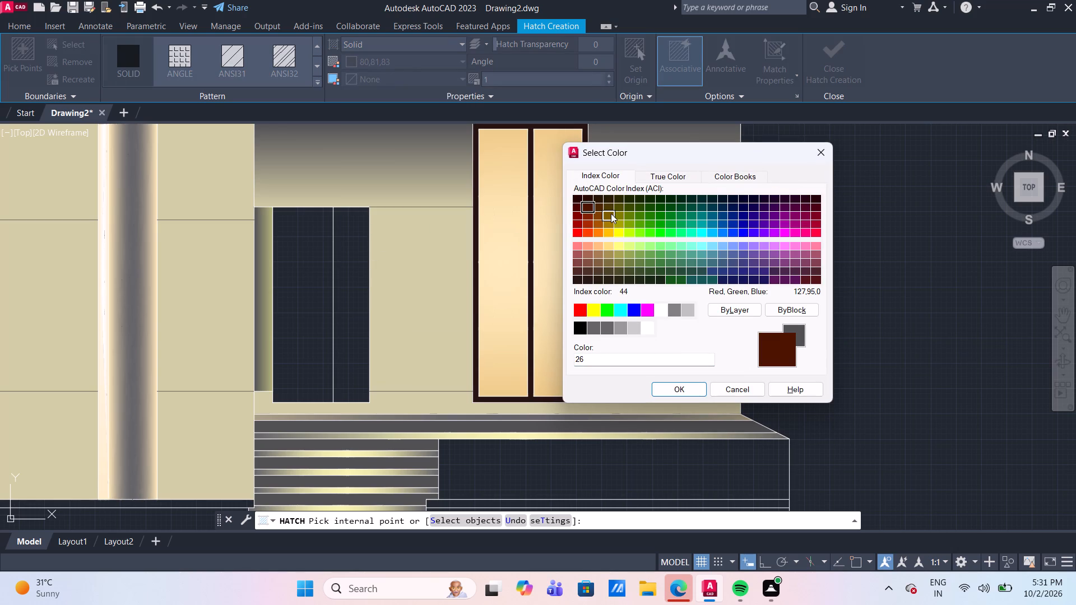
click(580, 259)
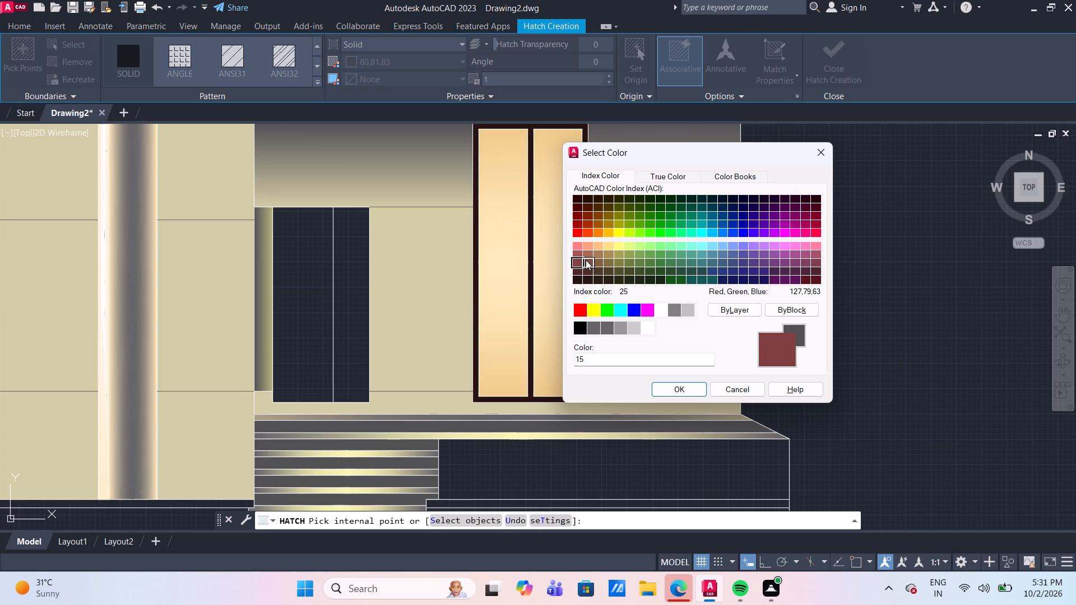
click(590, 262)
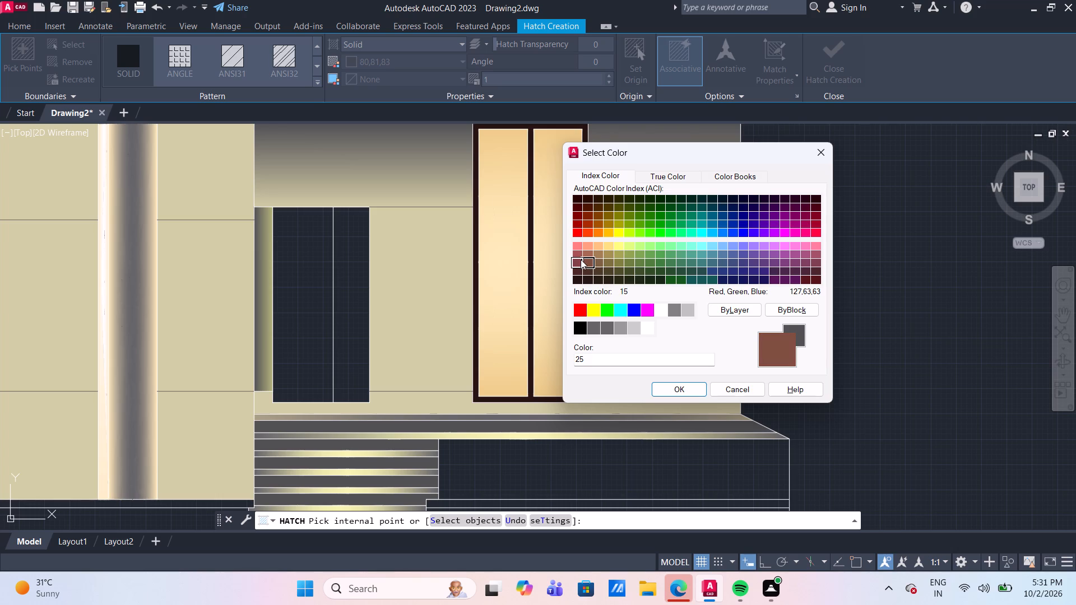
click(575, 260)
click(677, 389)
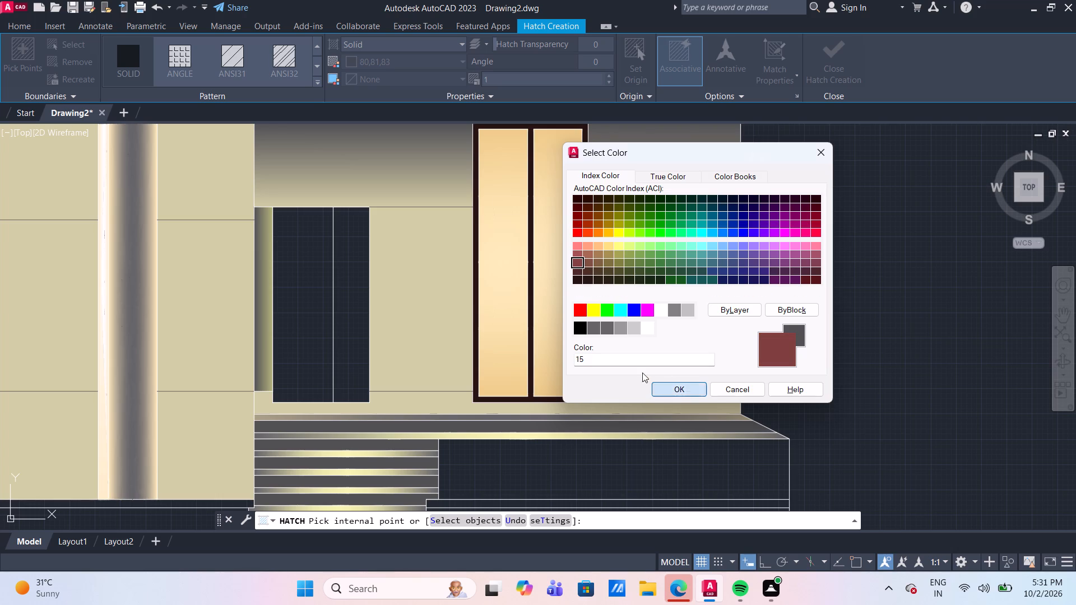
click(315, 292)
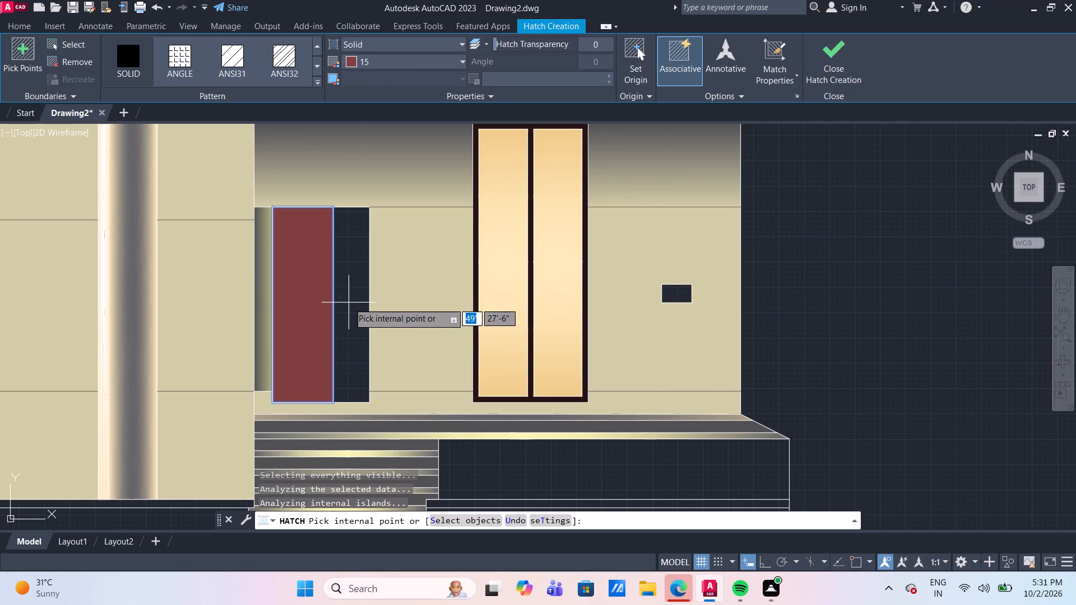
key(Return)
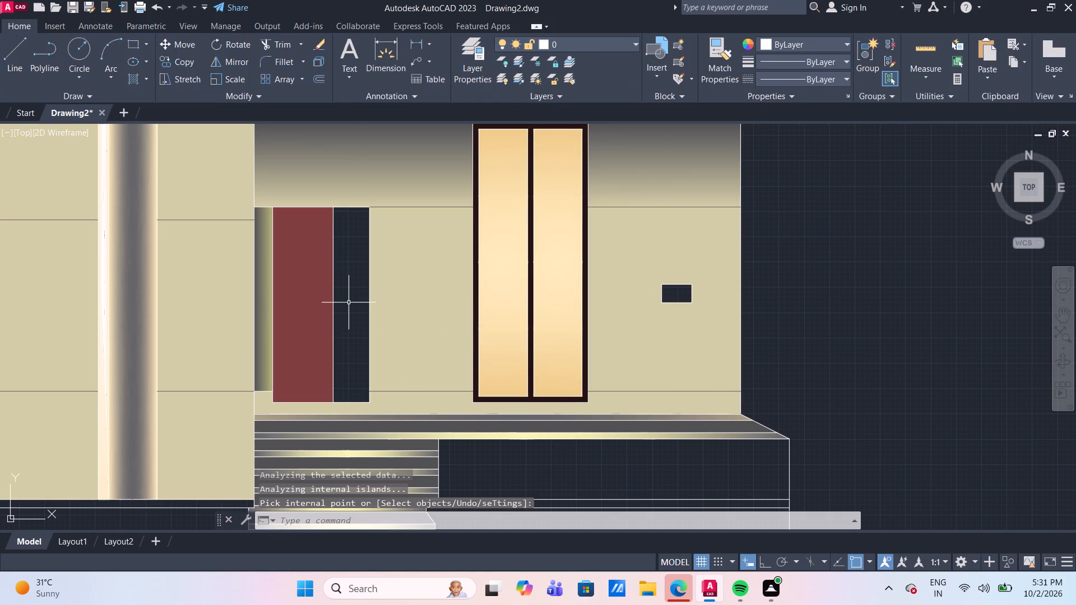
Fill the narrower panel of the ground-floor doorway with a solid hatch in index colour 25.
click(138, 81)
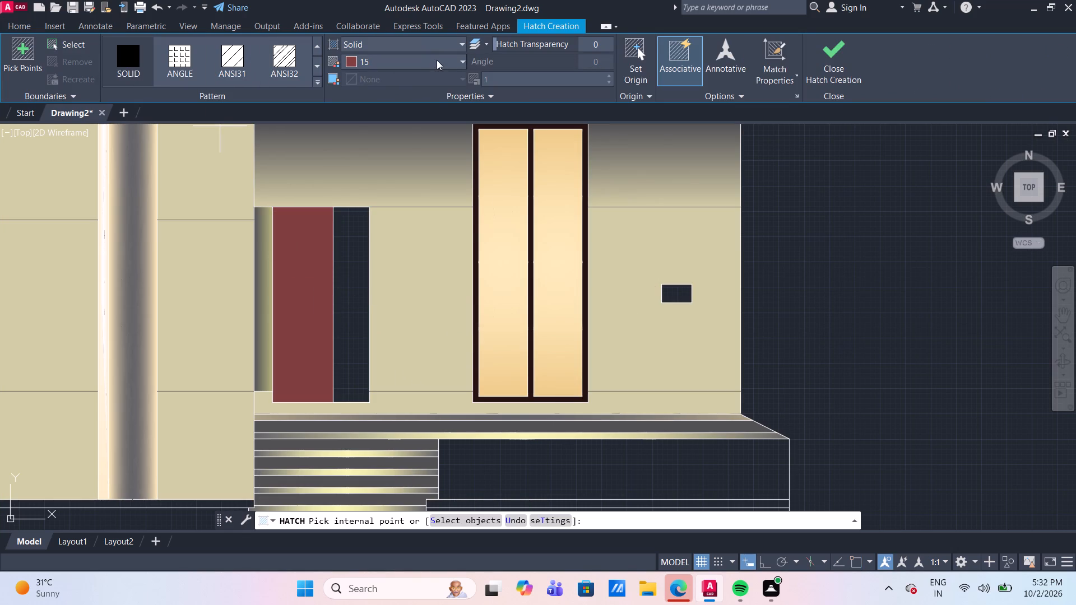
click(437, 60)
click(410, 259)
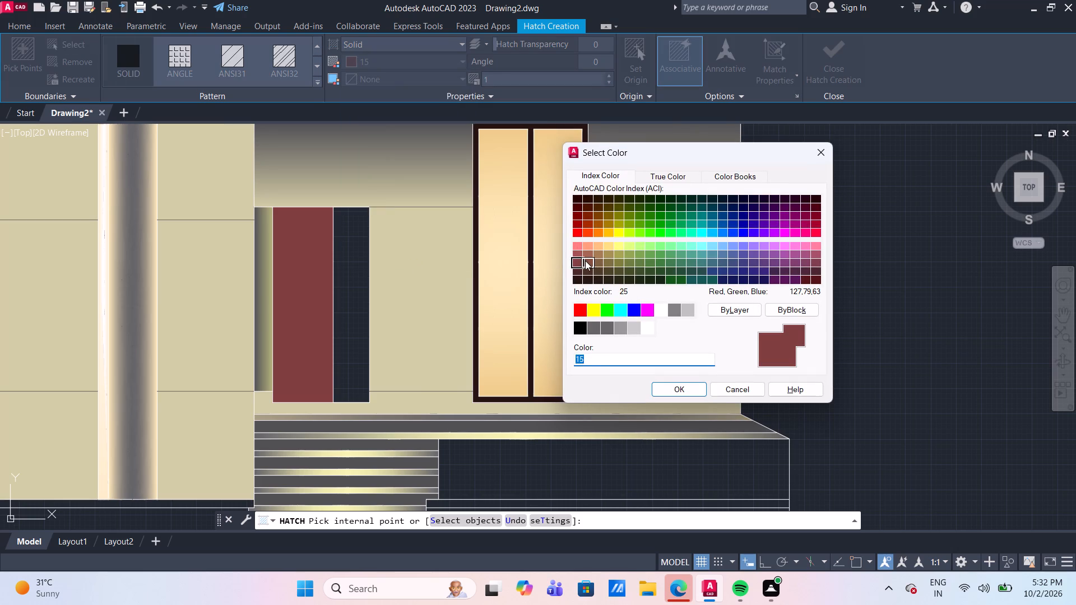
click(585, 260)
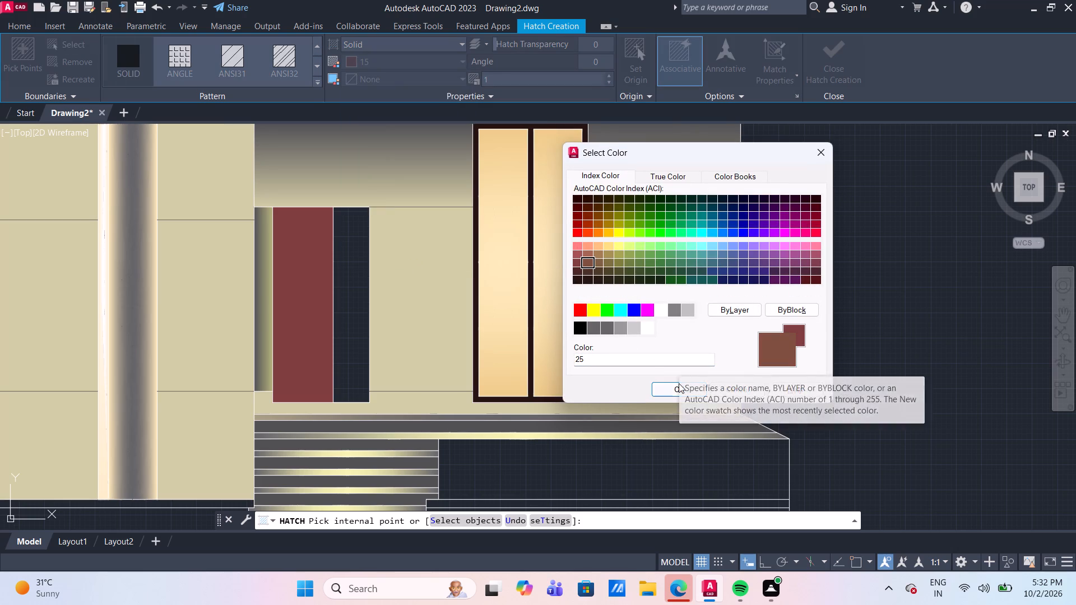
click(670, 391)
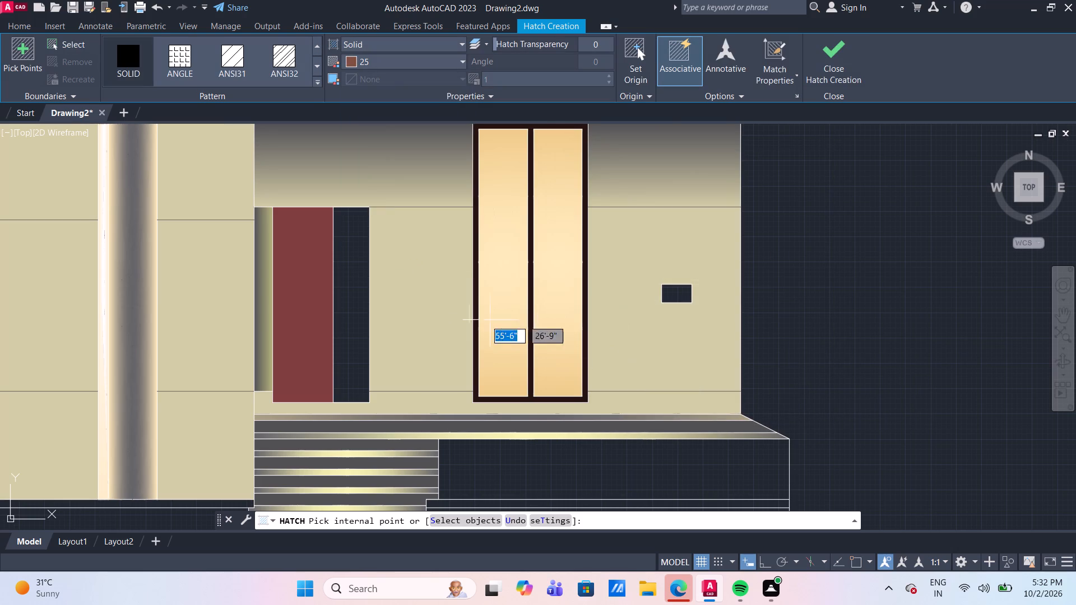
click(347, 278)
key(Return)
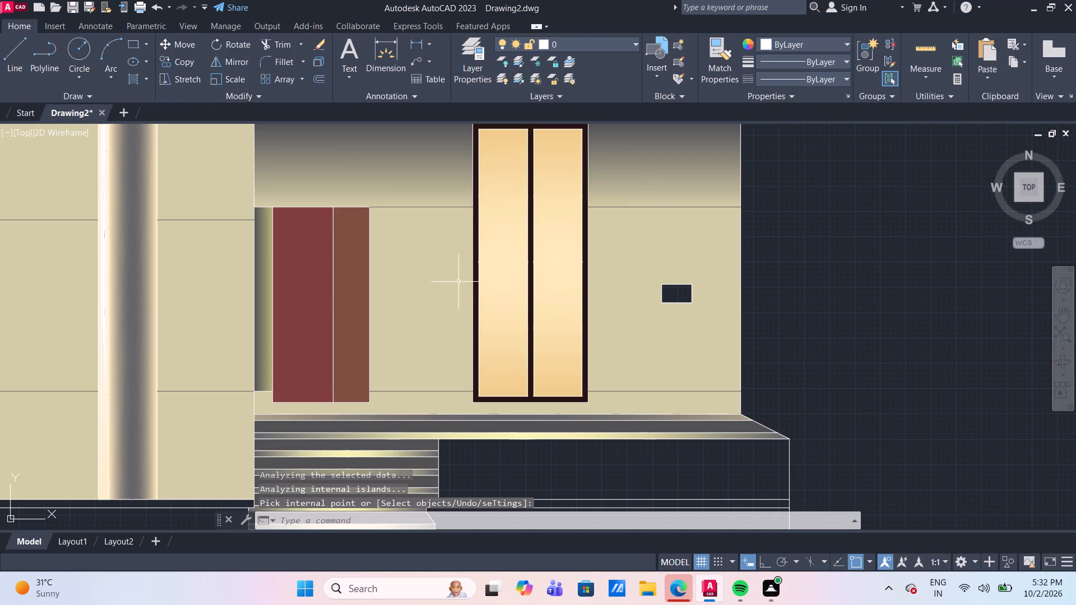
Change the door's top, bottom, side and dividing lines to Color 19.
scroll(314, 233, up, 2)
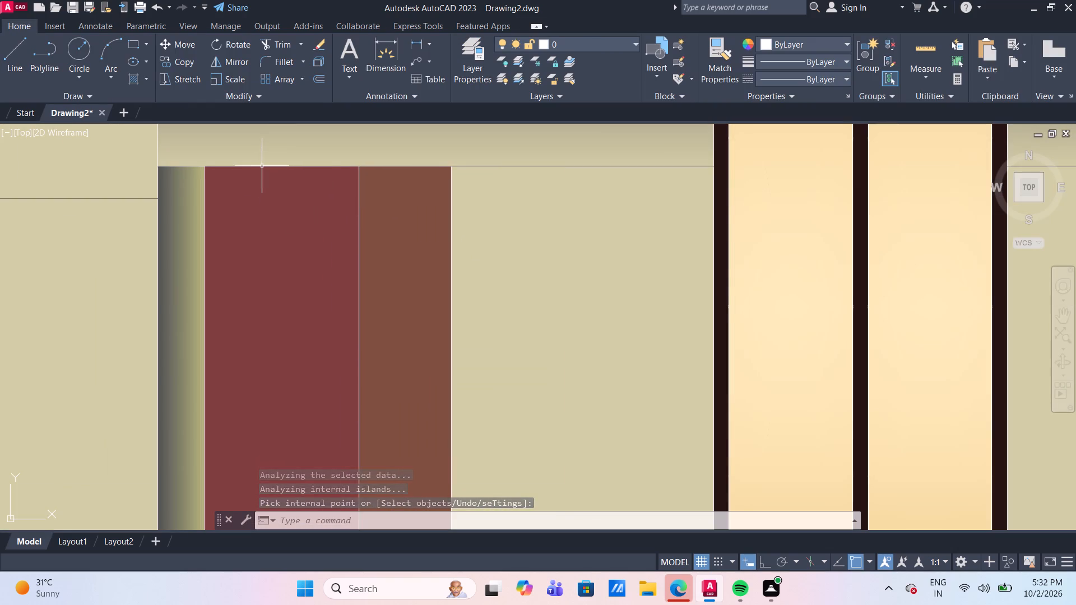
click(262, 166)
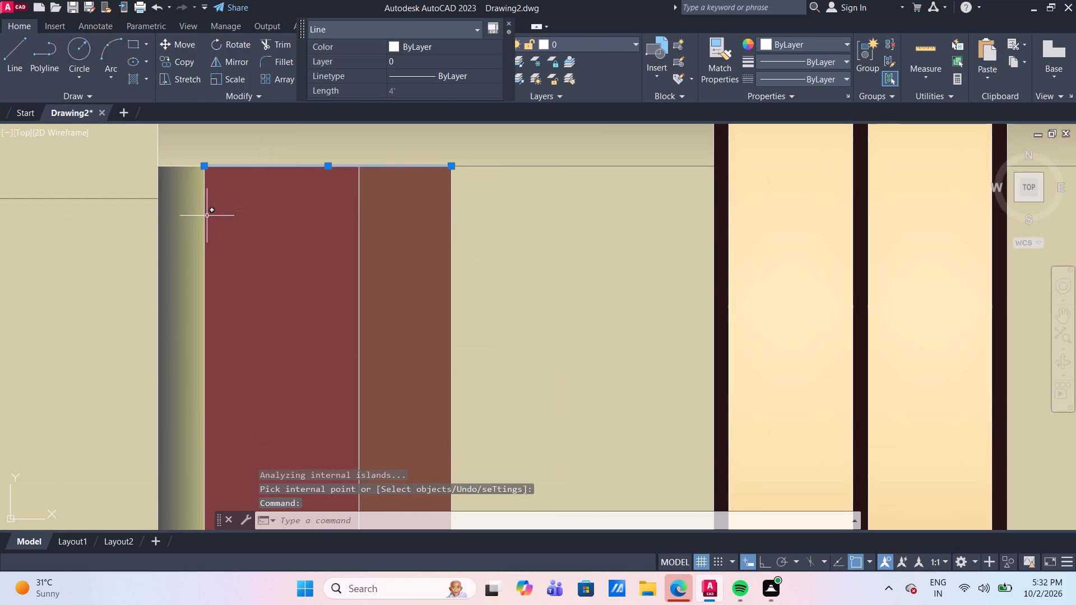
click(205, 217)
scroll(214, 222, down, 2)
scroll(303, 300, up, 2)
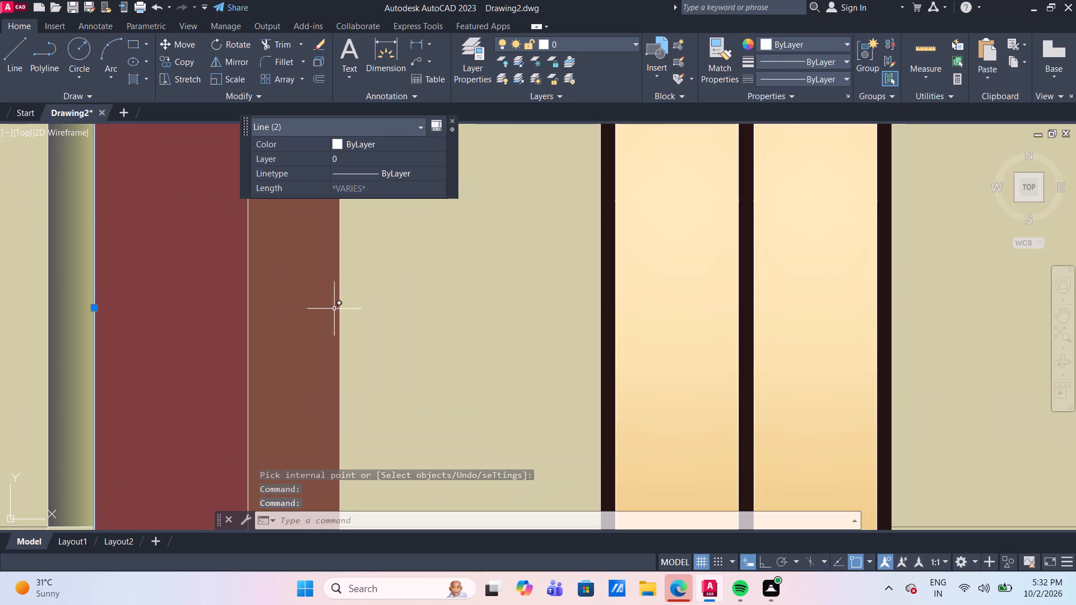
click(339, 311)
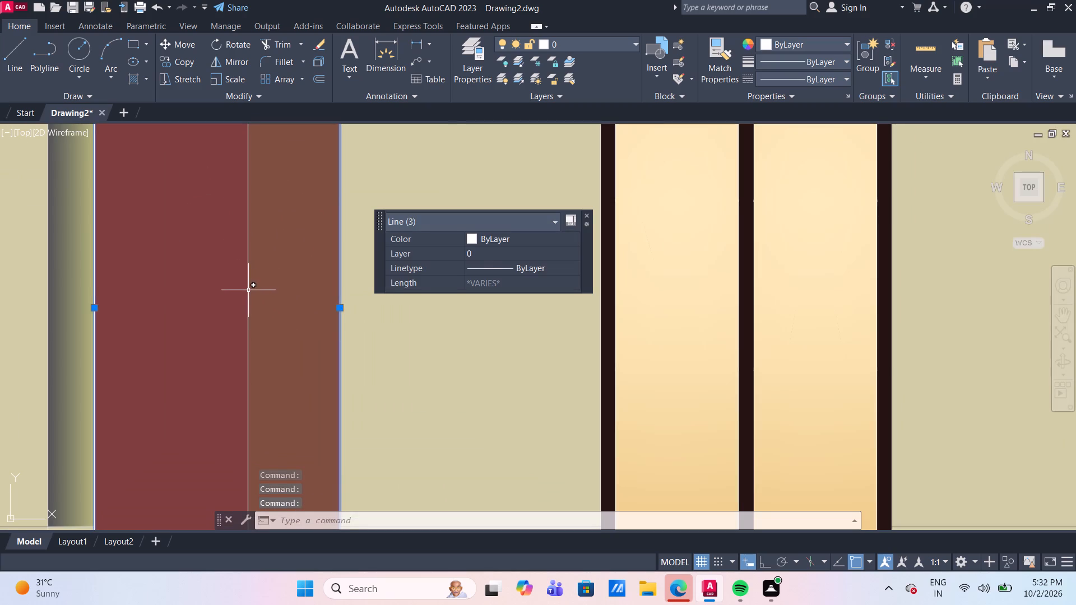
click(248, 290)
scroll(248, 290, down, 4)
scroll(289, 313, up, 3)
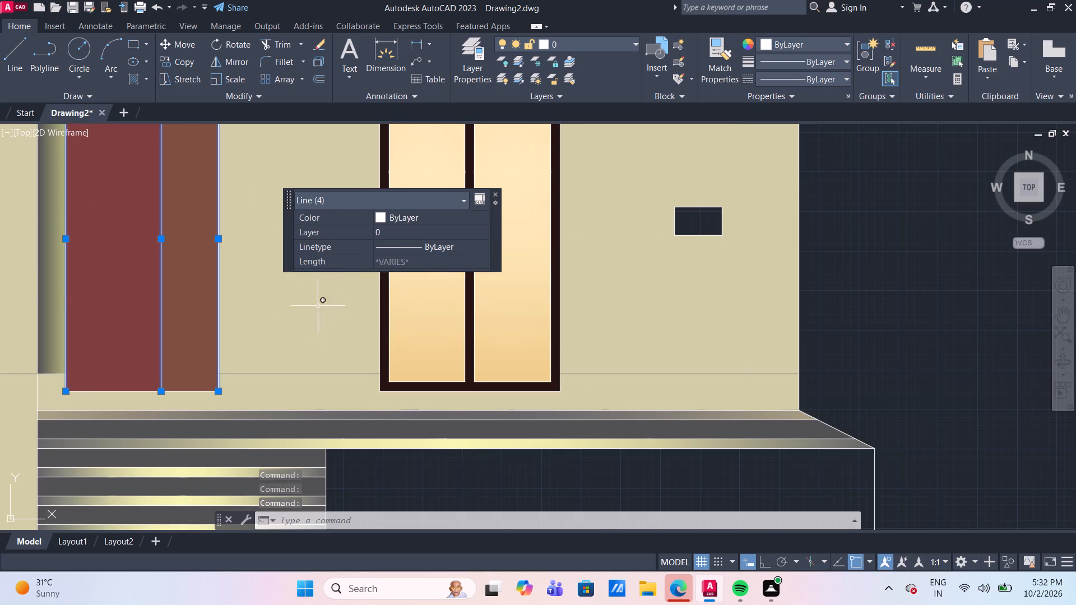
scroll(248, 372, up, 2)
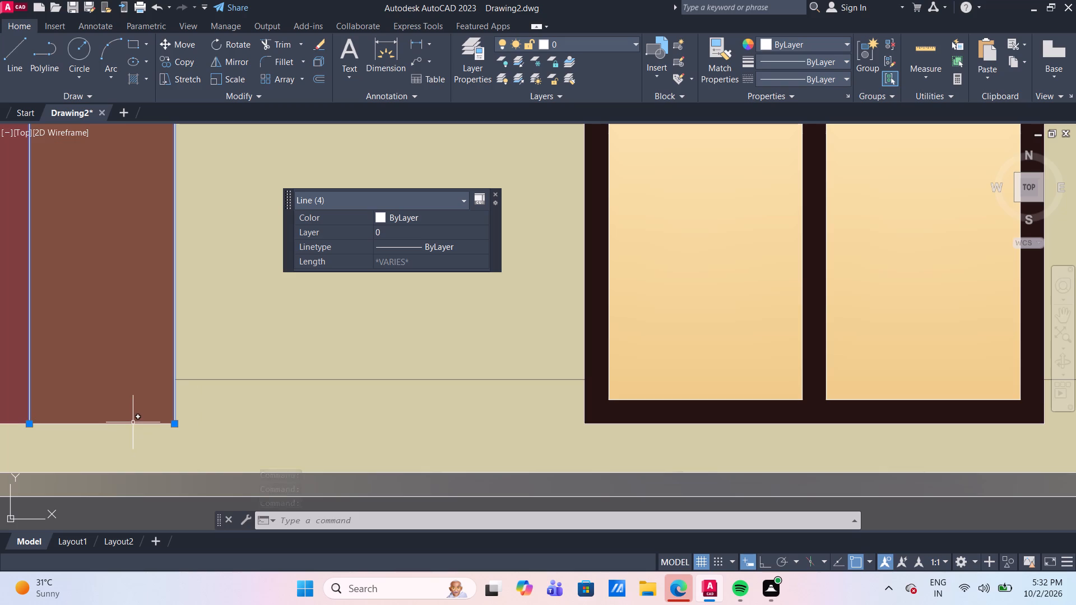
click(133, 425)
scroll(134, 404, down, 3)
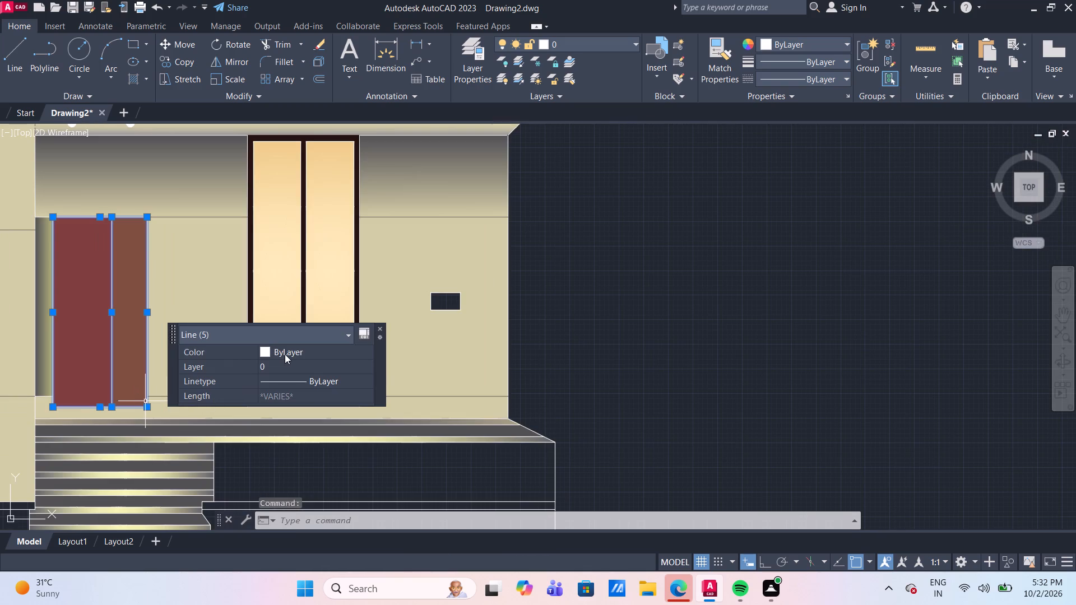
click(285, 354)
click(285, 354)
scroll(298, 426, down, 3)
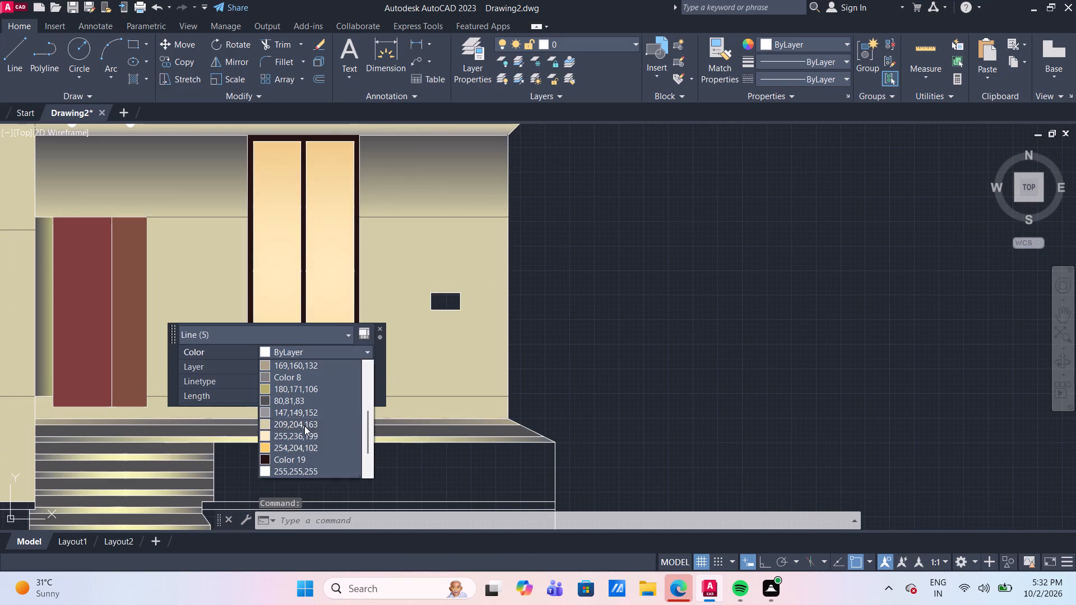
click(299, 460)
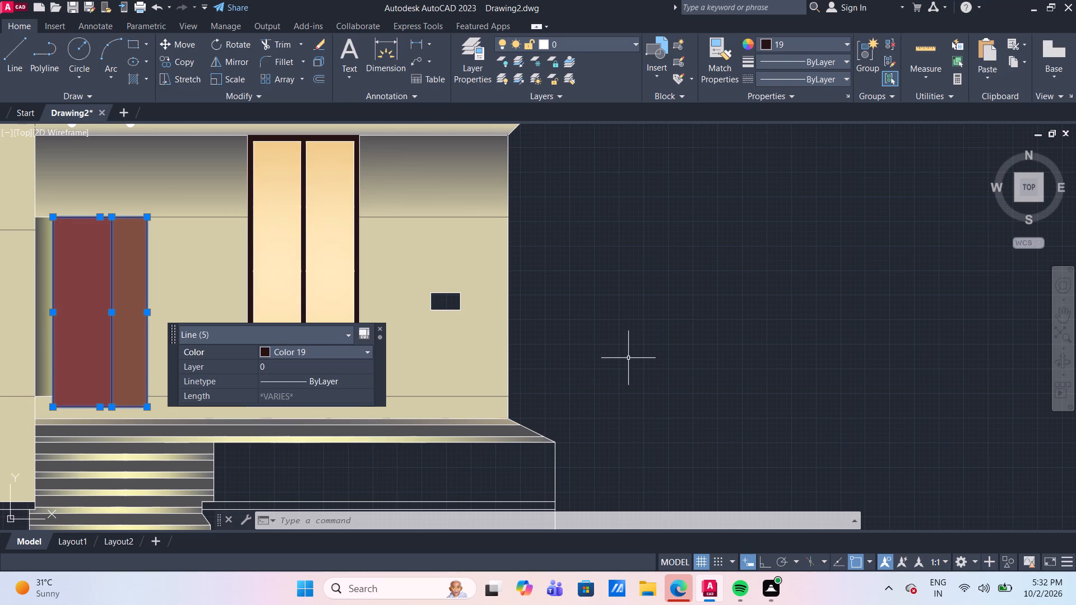
key(Escape)
Change the short line at the base of the gradient strip beside the door to Color 251.
scroll(623, 357, down, 1)
middle_drag(682, 337, 706, 322)
scroll(695, 327, down, 1)
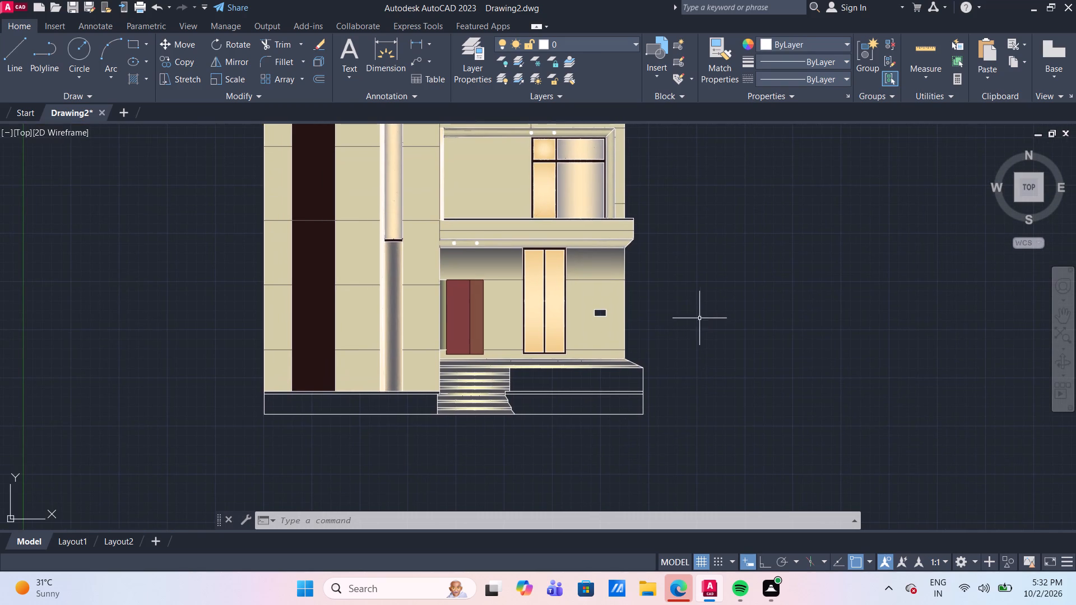
scroll(451, 367, up, 4)
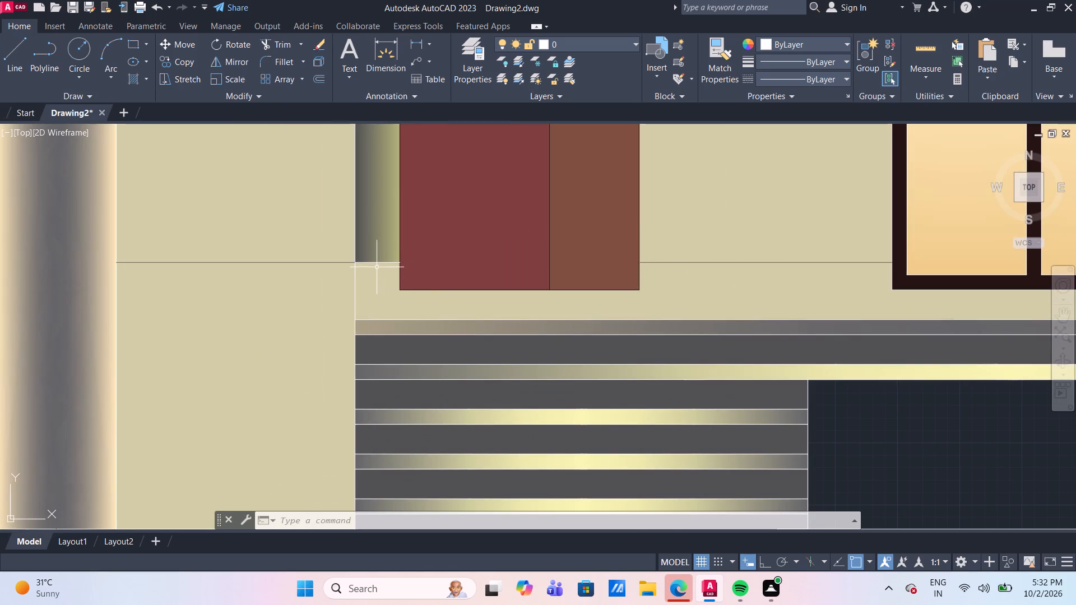
click(376, 262)
click(579, 192)
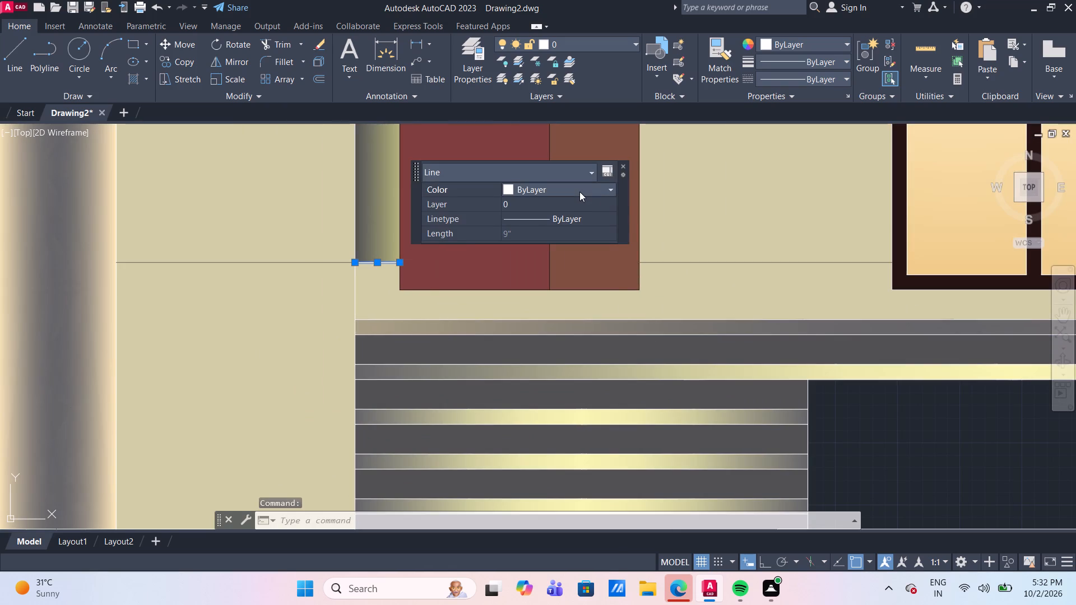
click(579, 192)
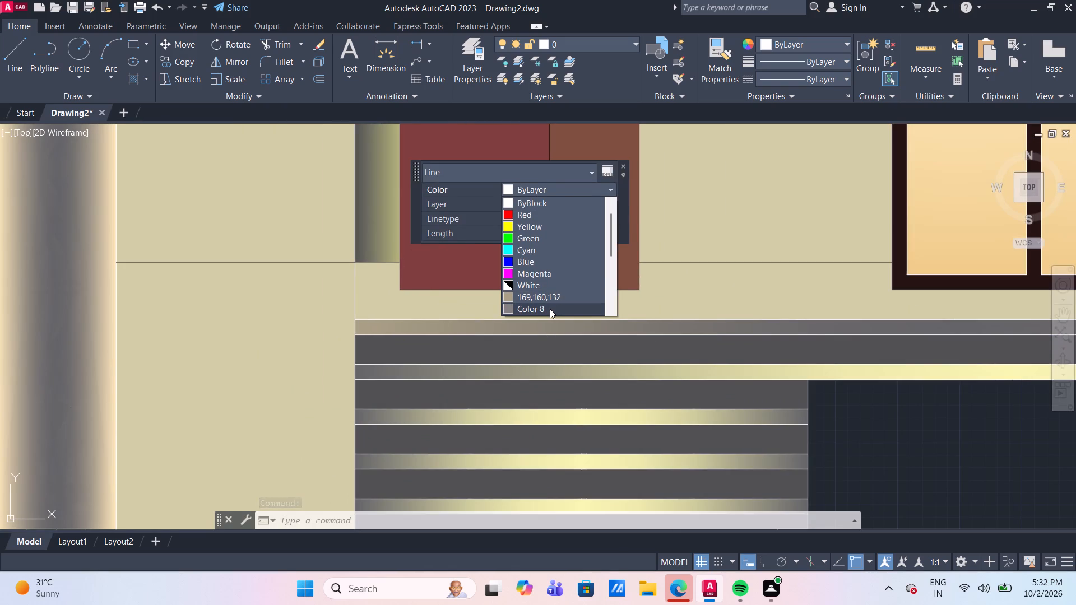
scroll(550, 309, down, 2)
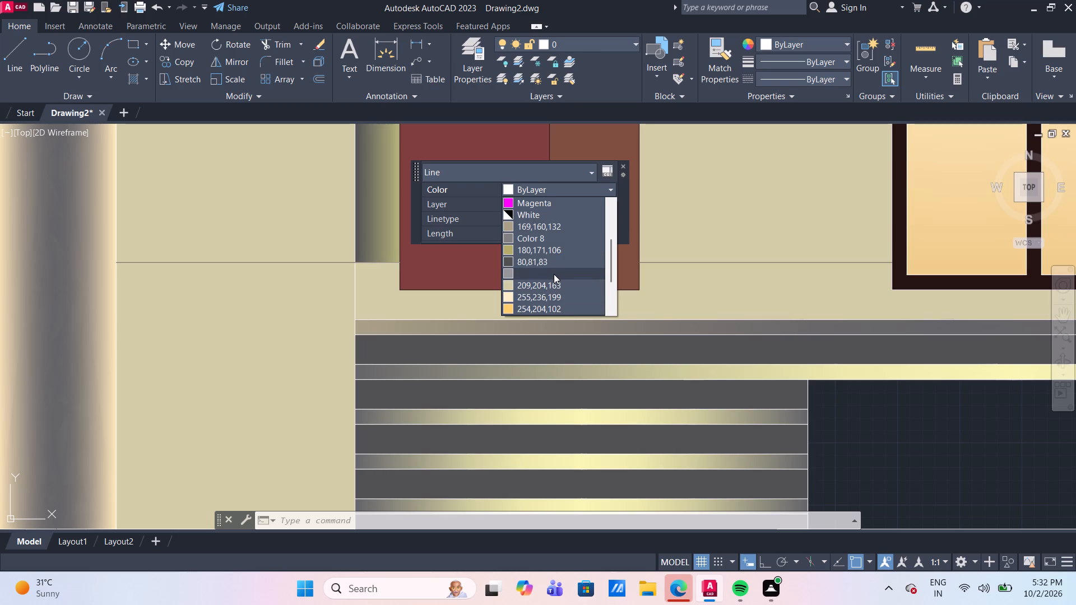
scroll(554, 274, down, 1)
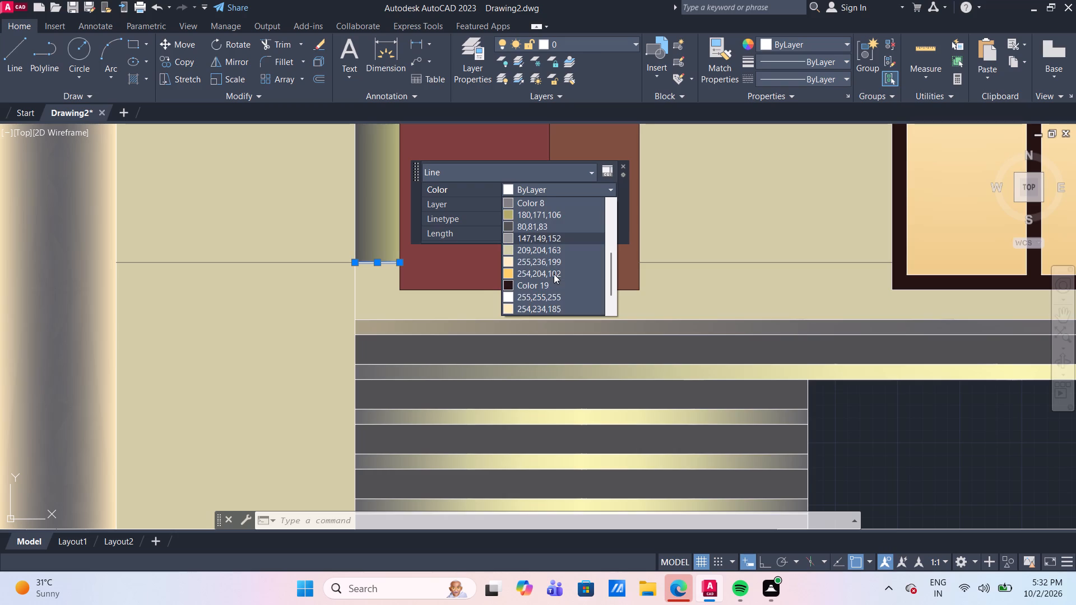
scroll(554, 274, down, 2)
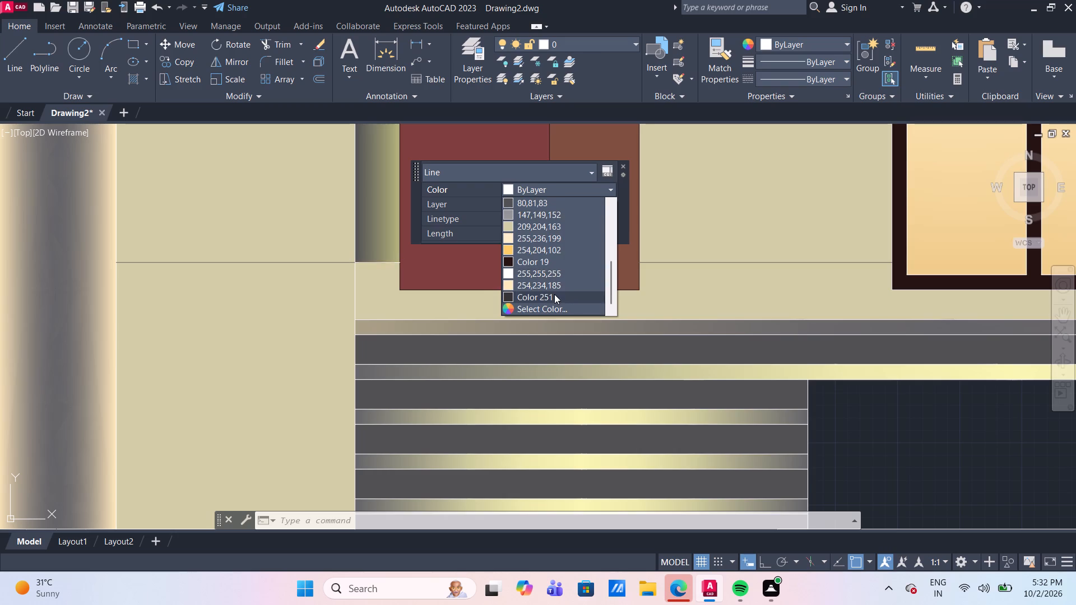
click(554, 294)
key(Escape)
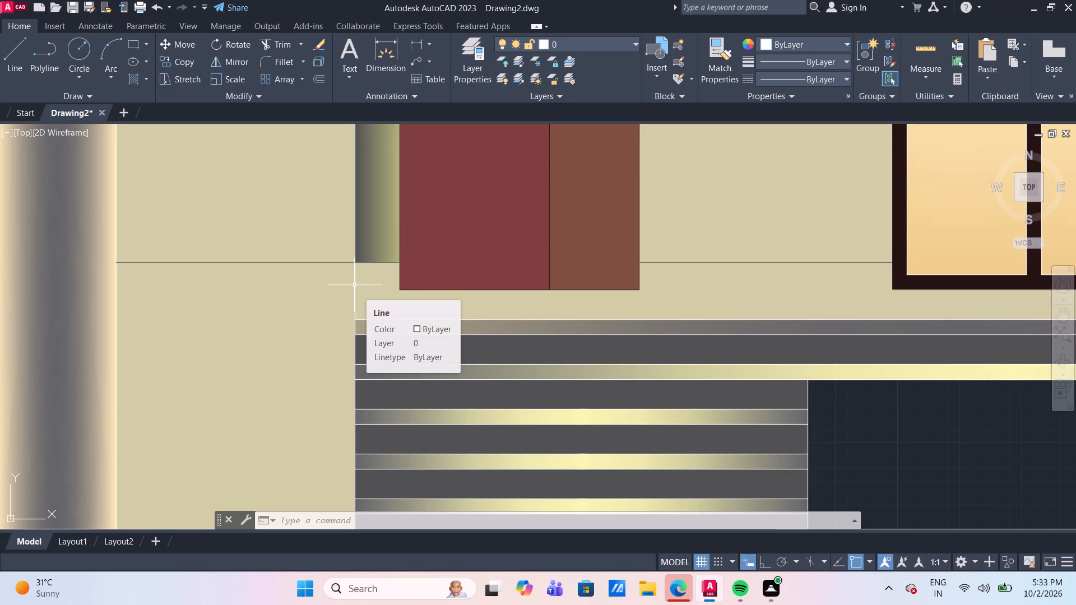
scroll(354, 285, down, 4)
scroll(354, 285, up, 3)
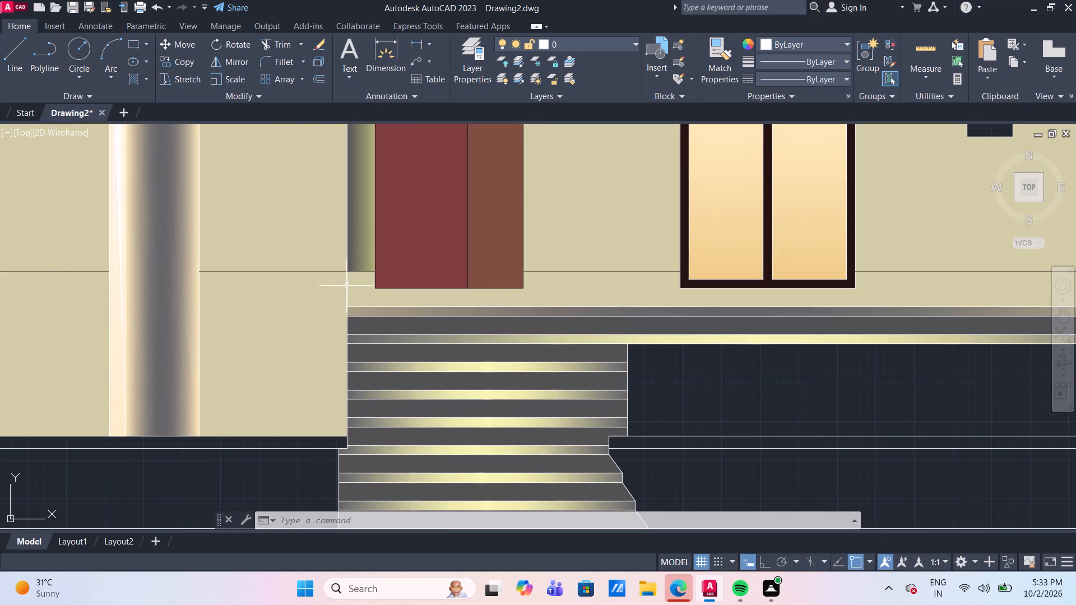
Change the vertical line at the tower wall's edge beside the door and stairs to Color 251.
click(347, 287)
click(545, 216)
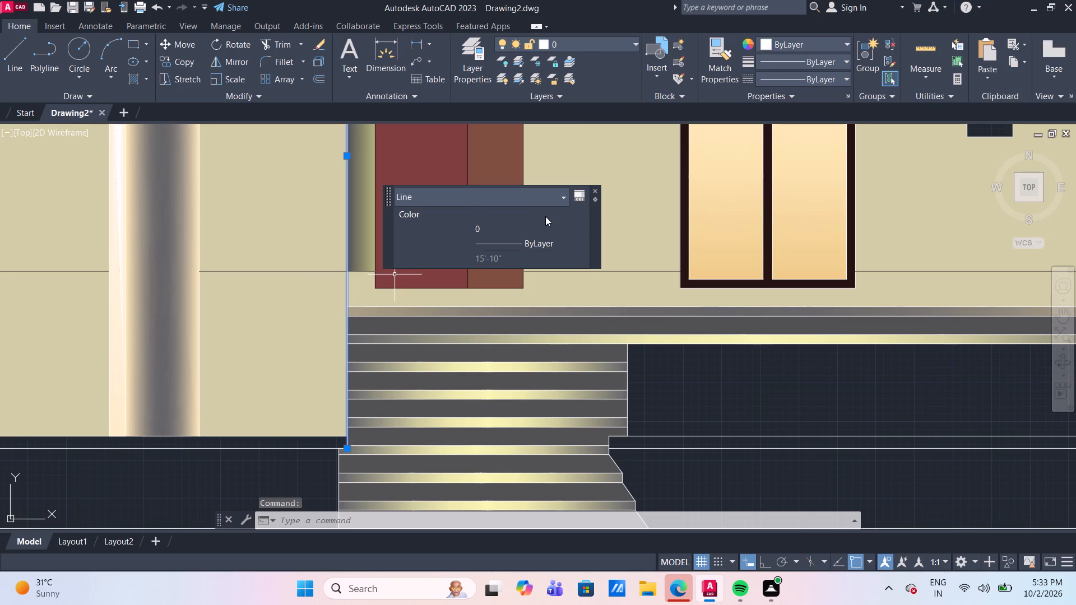
click(545, 216)
scroll(532, 300, down, 3)
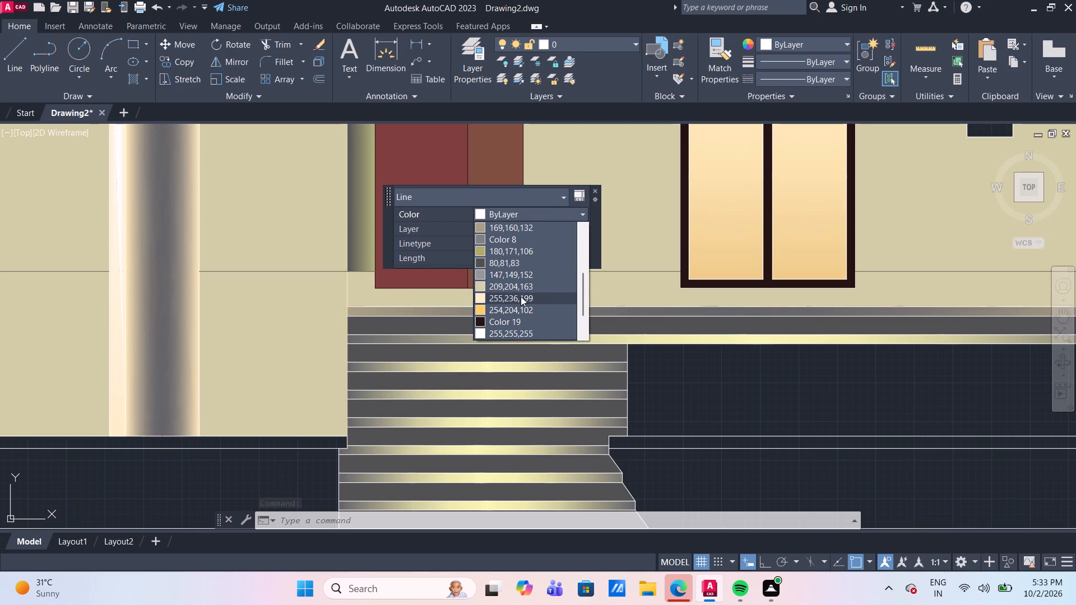
scroll(521, 296, down, 2)
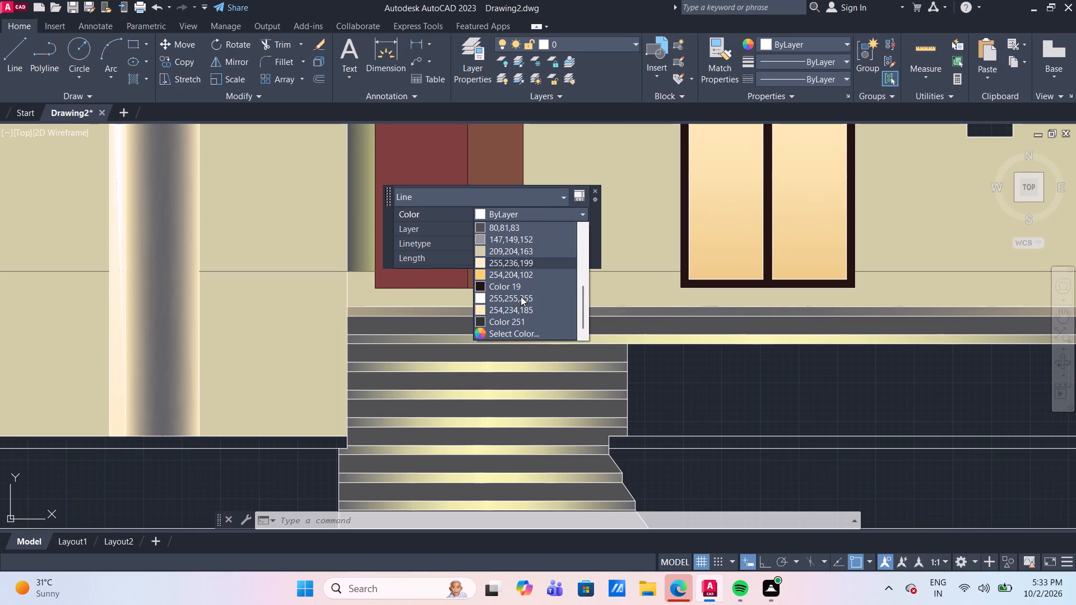
scroll(521, 296, down, 1)
click(522, 322)
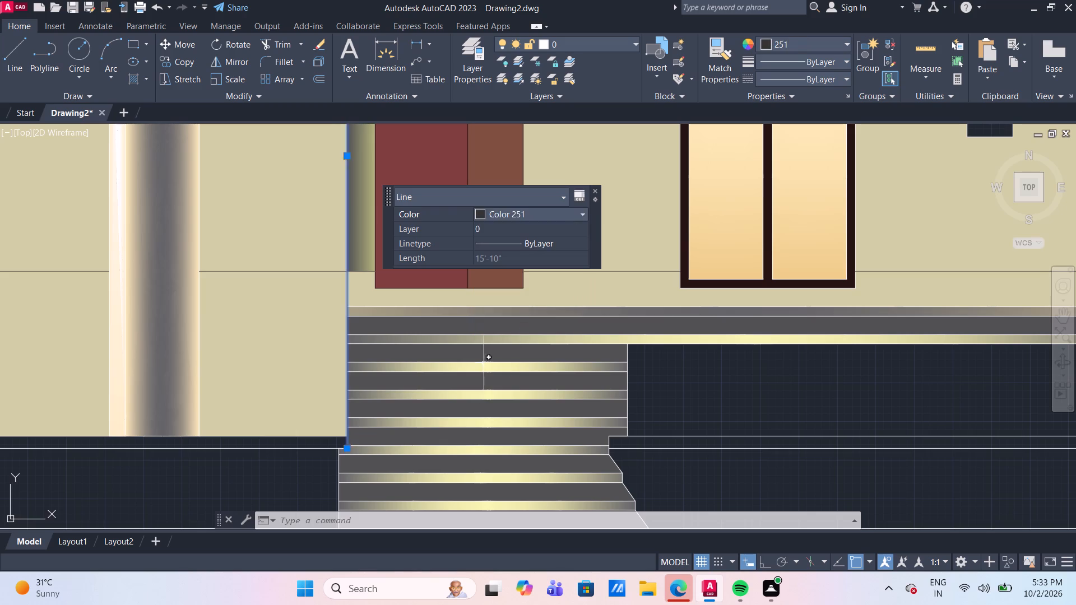
key(Escape)
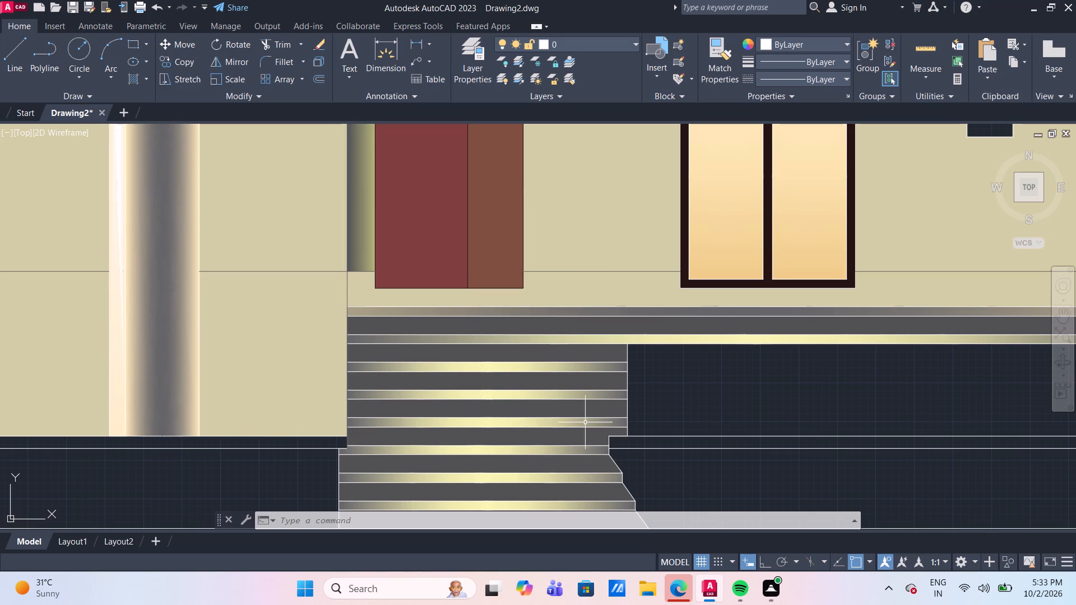
Try to fill the thin strip between the upper-floor windows and the balcony slab with a solid hatch in index colour 19.
scroll(770, 394, down, 4)
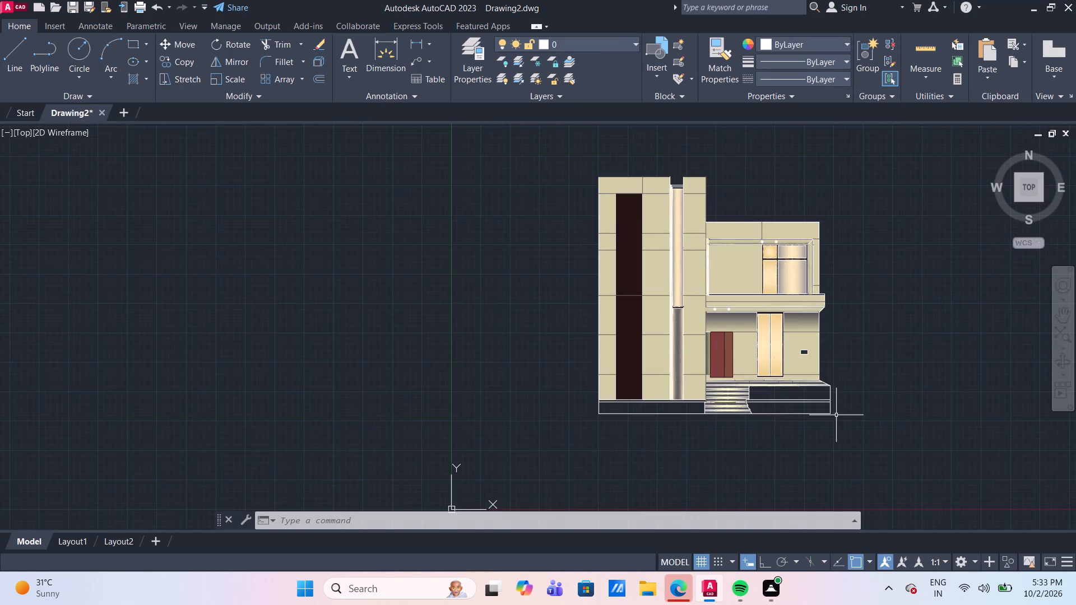
scroll(887, 396, up, 1)
middle_drag(878, 390, 779, 397)
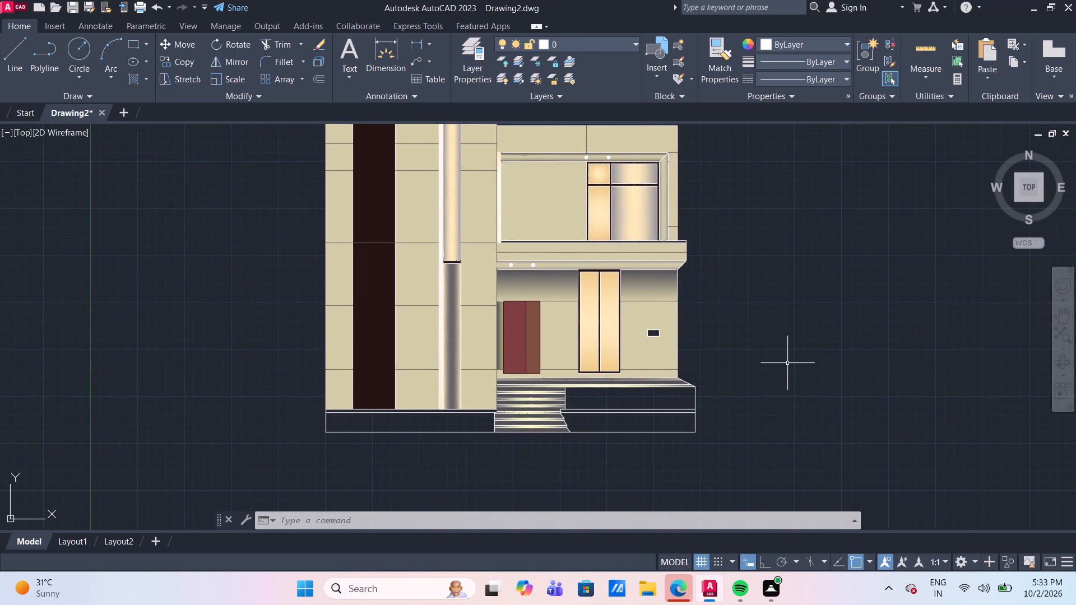
middle_drag(776, 353, 767, 364)
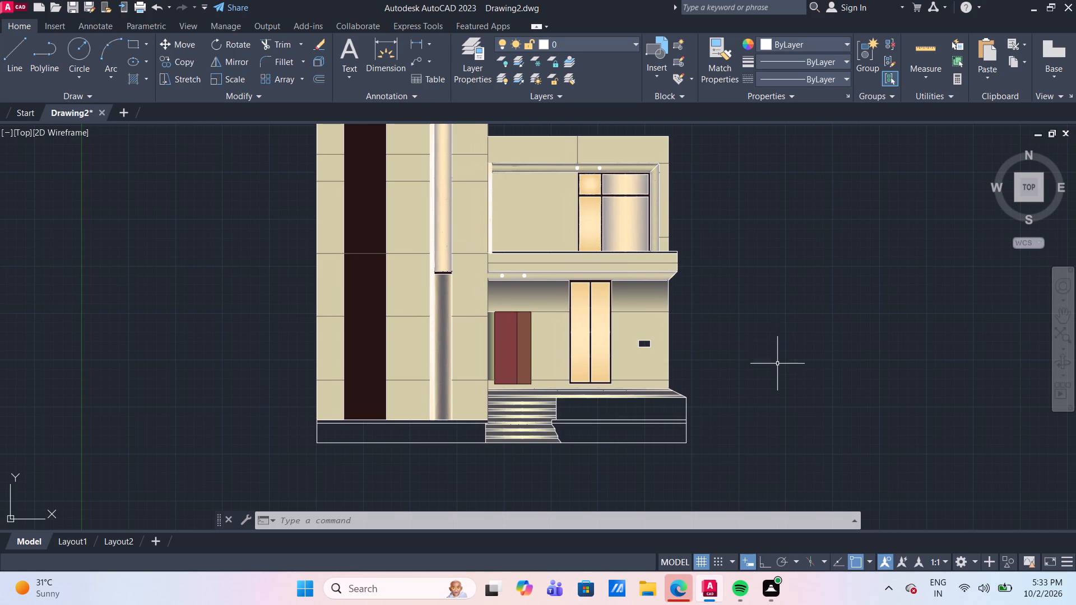
scroll(673, 232, up, 3)
scroll(526, 292, up, 3)
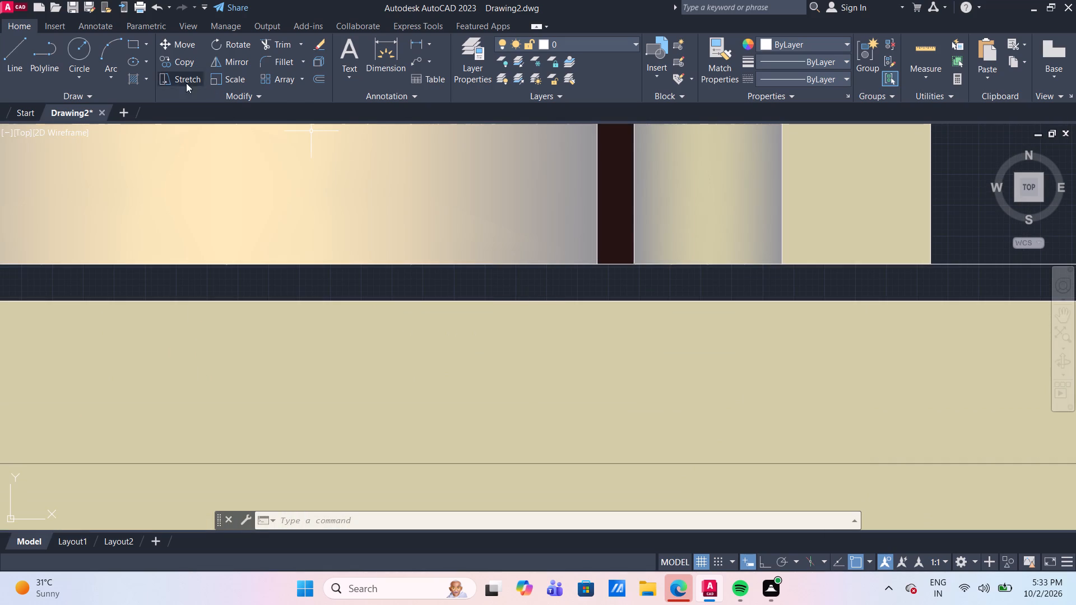
click(131, 79)
click(396, 57)
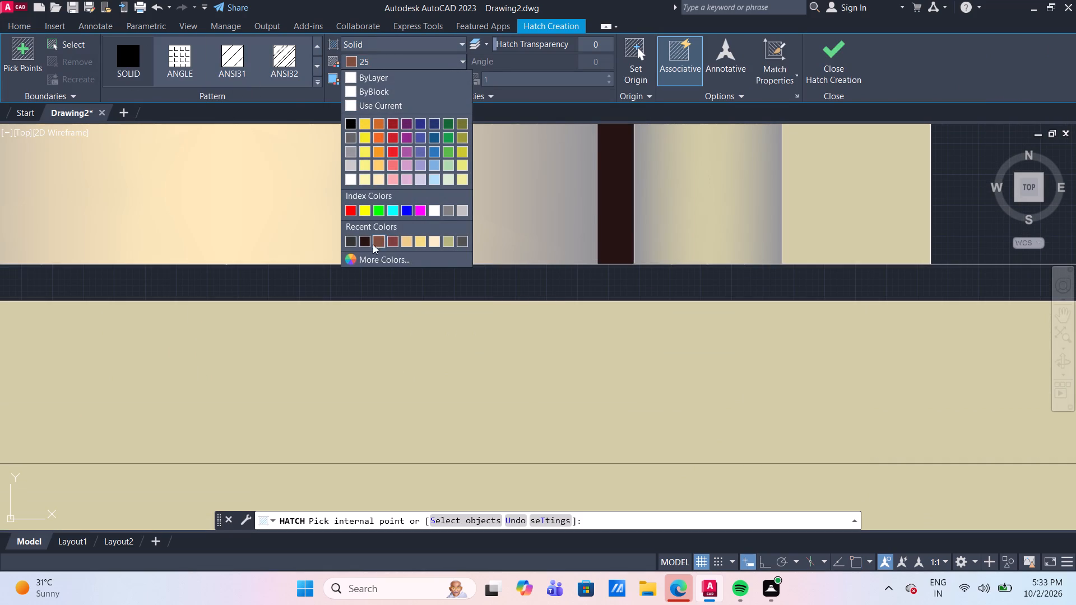
click(366, 244)
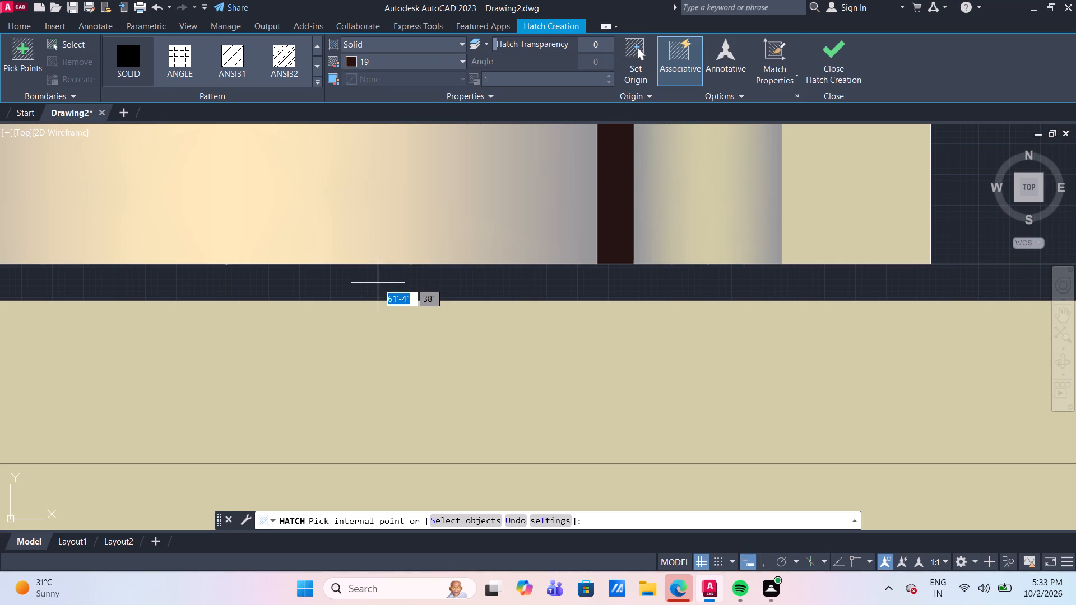
click(378, 283)
click(674, 327)
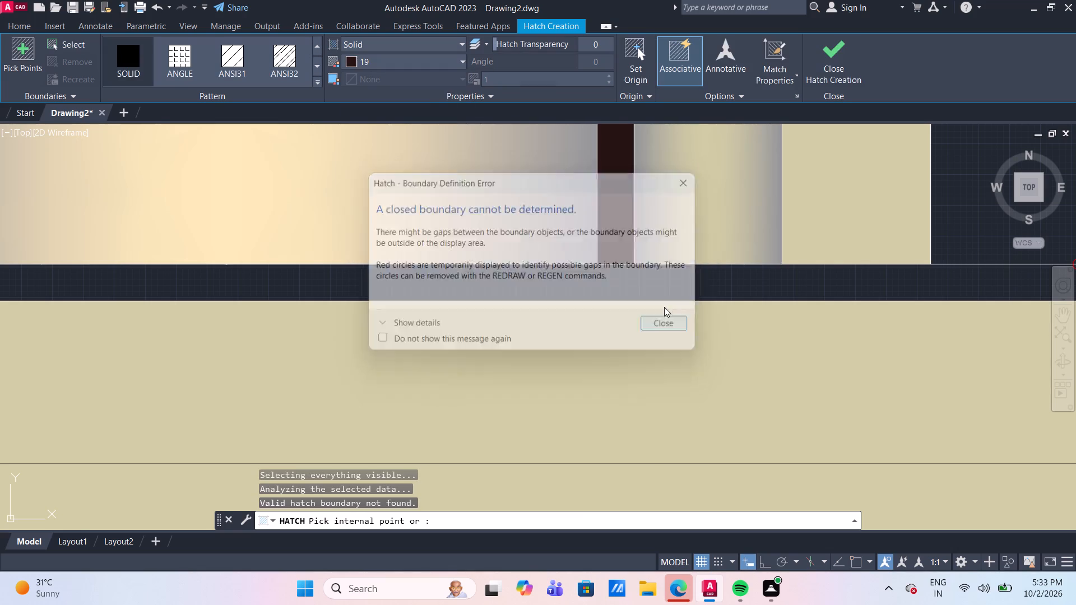
scroll(633, 288, down, 4)
scroll(553, 283, down, 2)
scroll(331, 276, up, 4)
scroll(361, 320, up, 2)
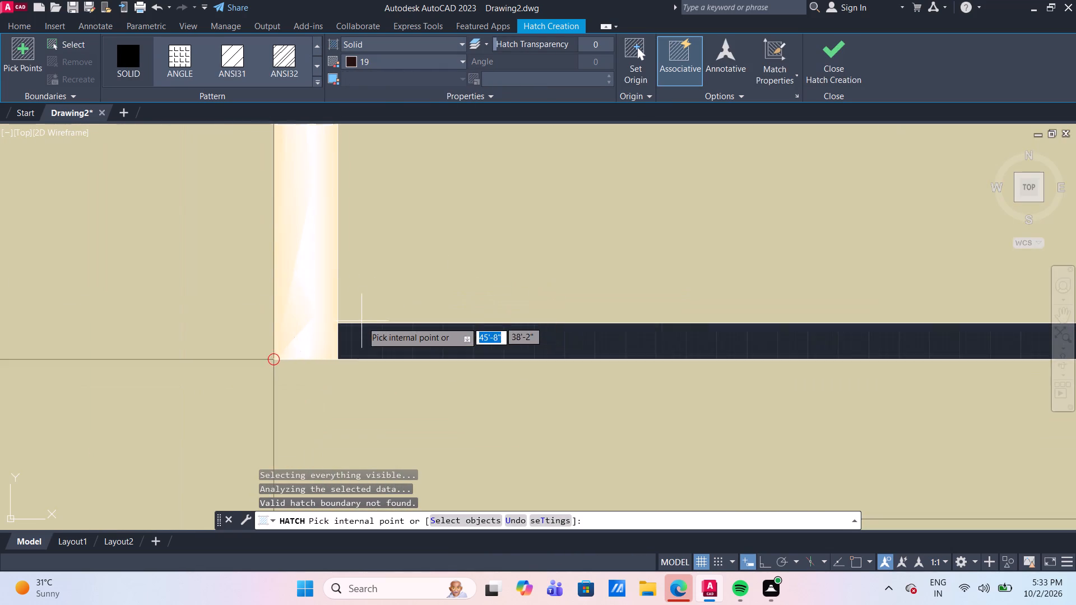
key(Escape)
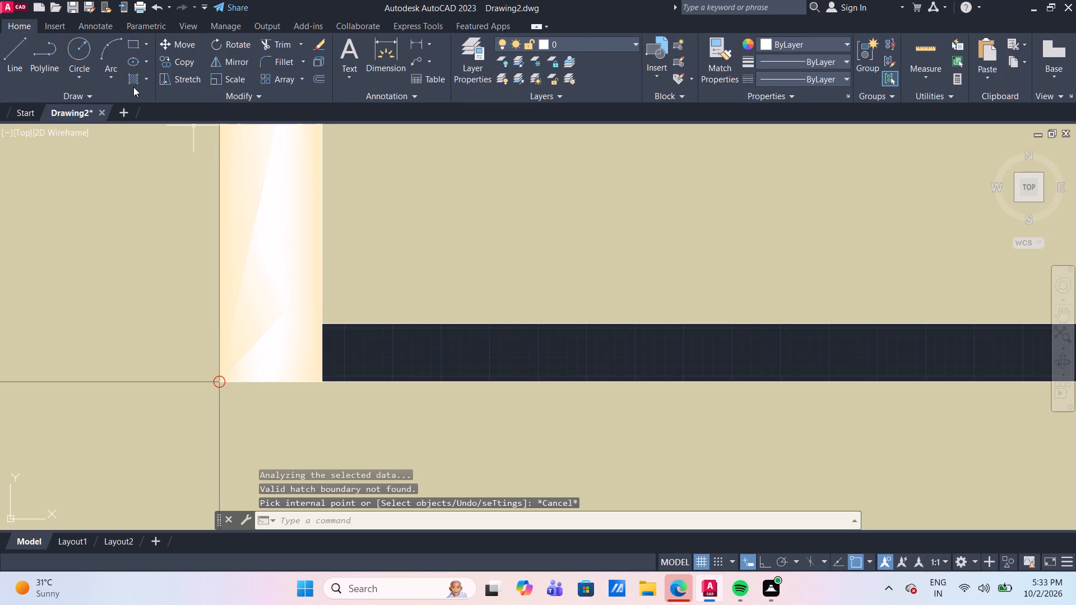
Draw a rectangle about 20'-7" by 3" around the thin strip below the upper-floor windows, ending at the slab's outer edge.
click(133, 40)
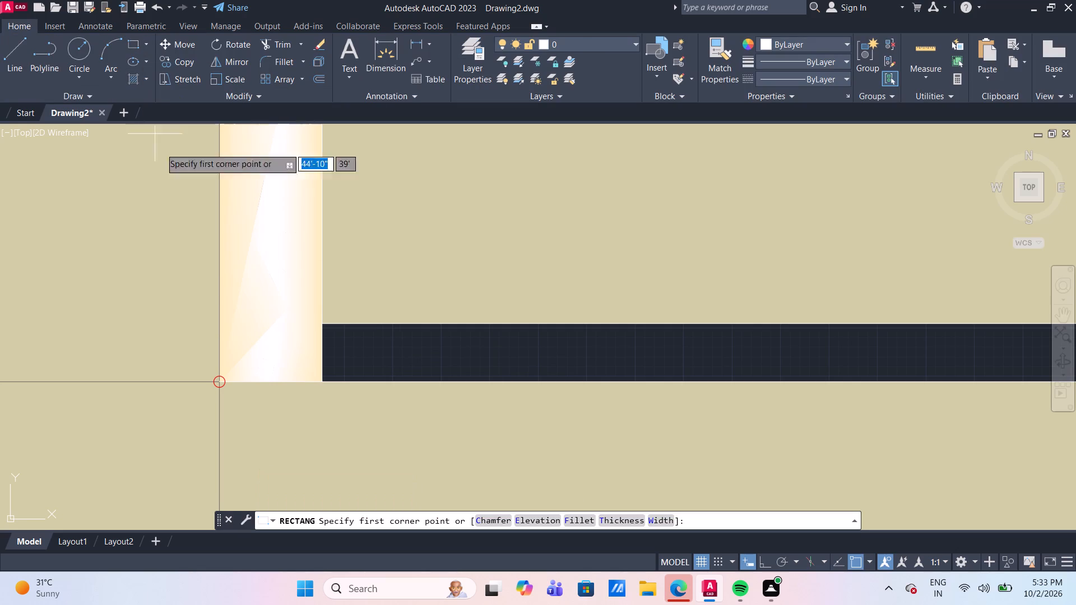
scroll(307, 353, up, 2)
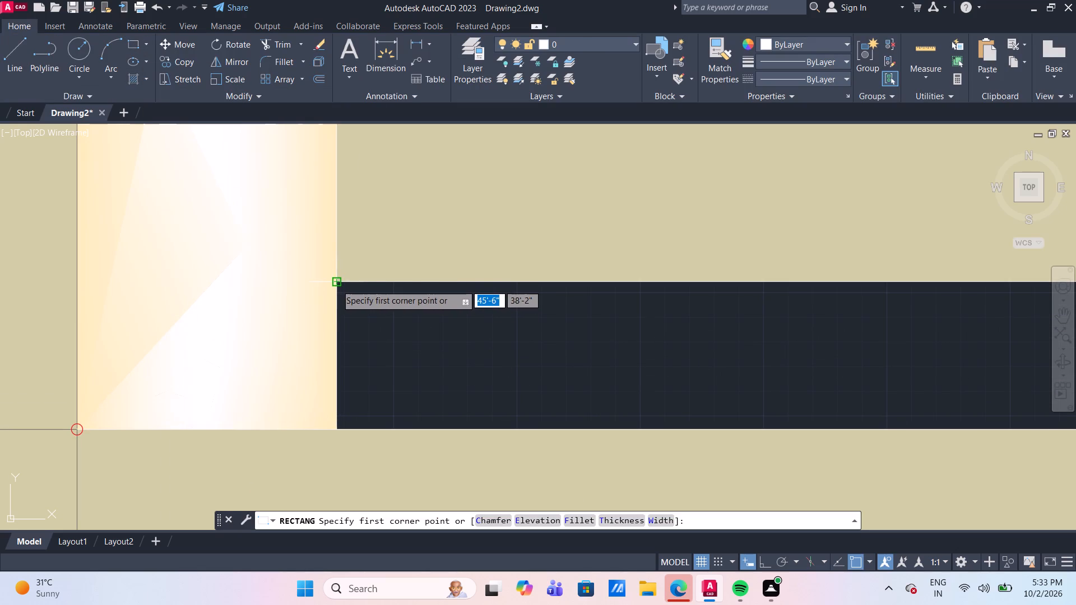
drag(336, 285, 343, 292)
scroll(462, 378, down, 4)
middle_drag(813, 379, 494, 334)
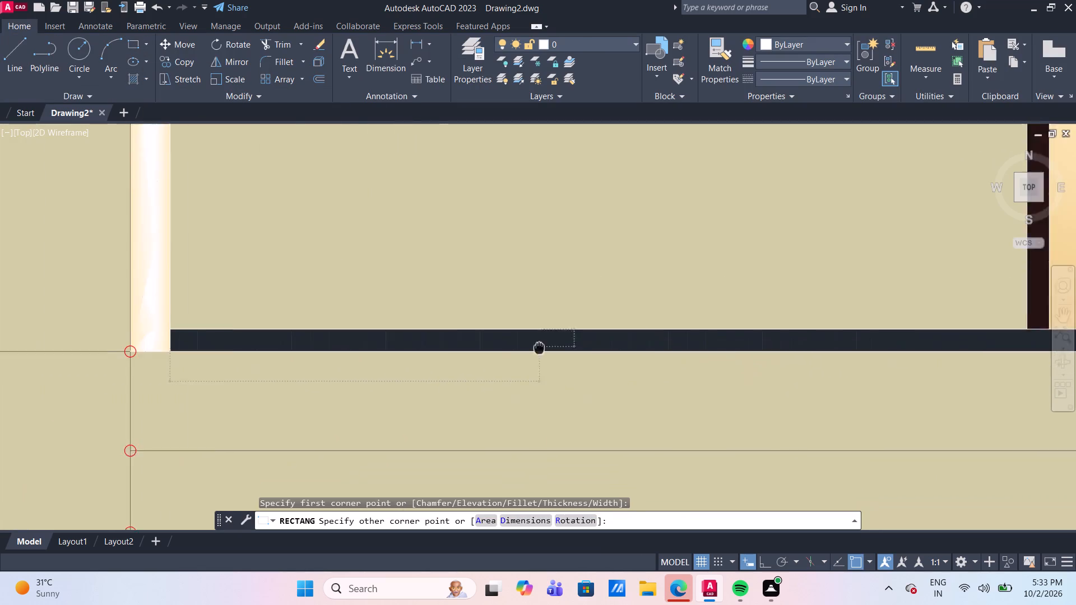
middle_drag(494, 334, 476, 331)
scroll(458, 329, down, 3)
scroll(823, 325, up, 6)
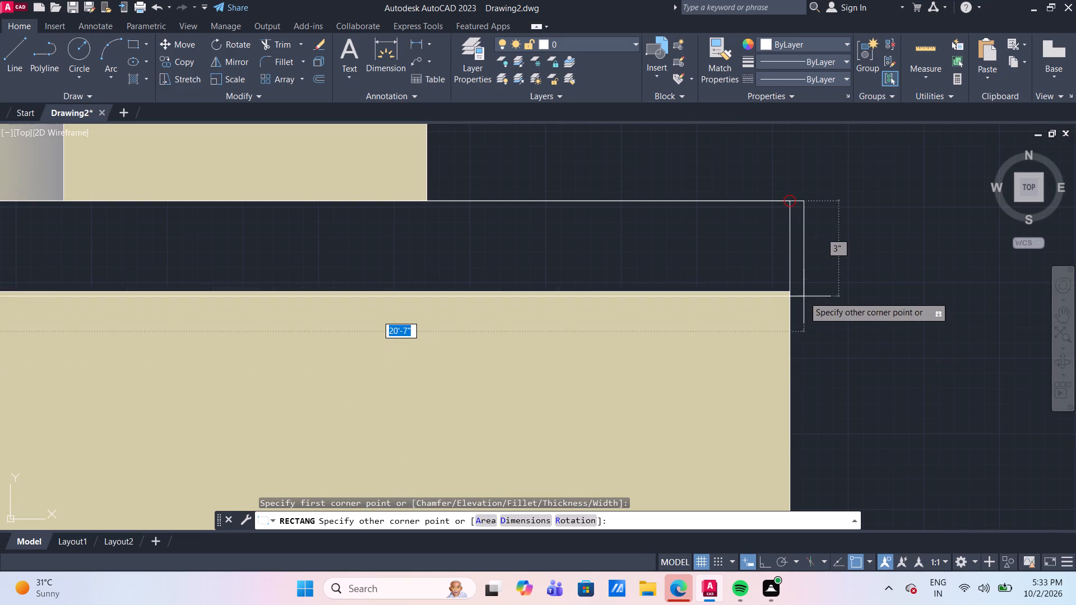
click(790, 288)
key(Escape)
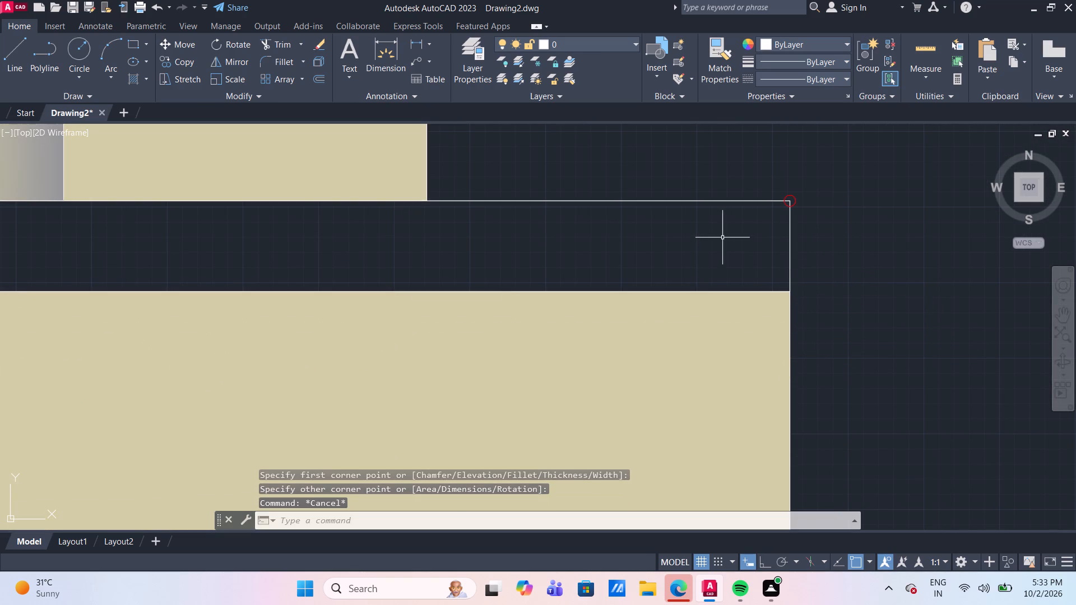
Change the outline of the rectangle around the thin strip above the balcony slab to Color 251.
click(789, 237)
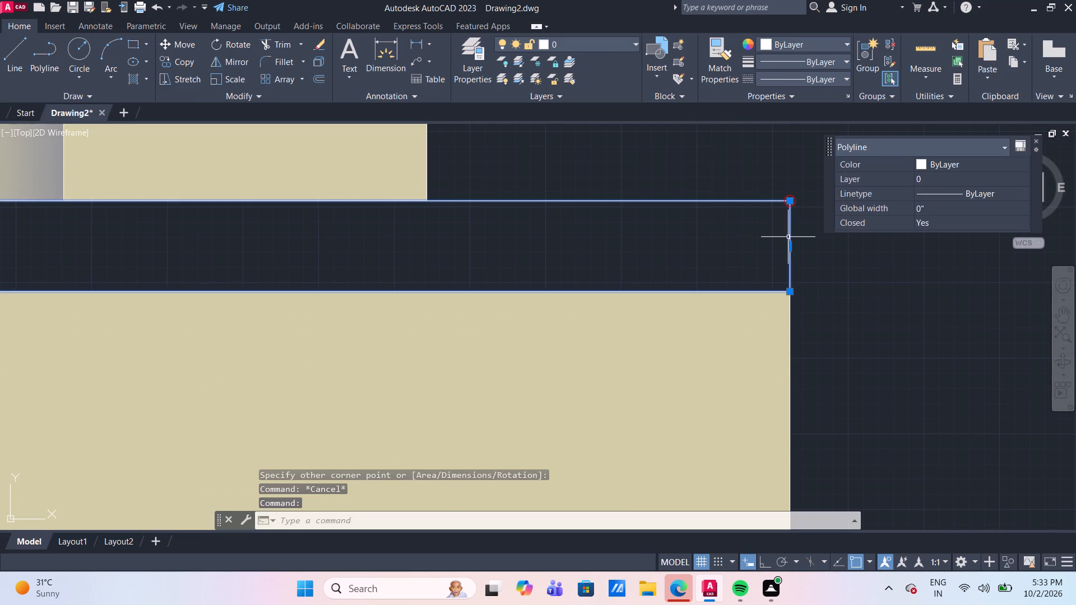
click(953, 166)
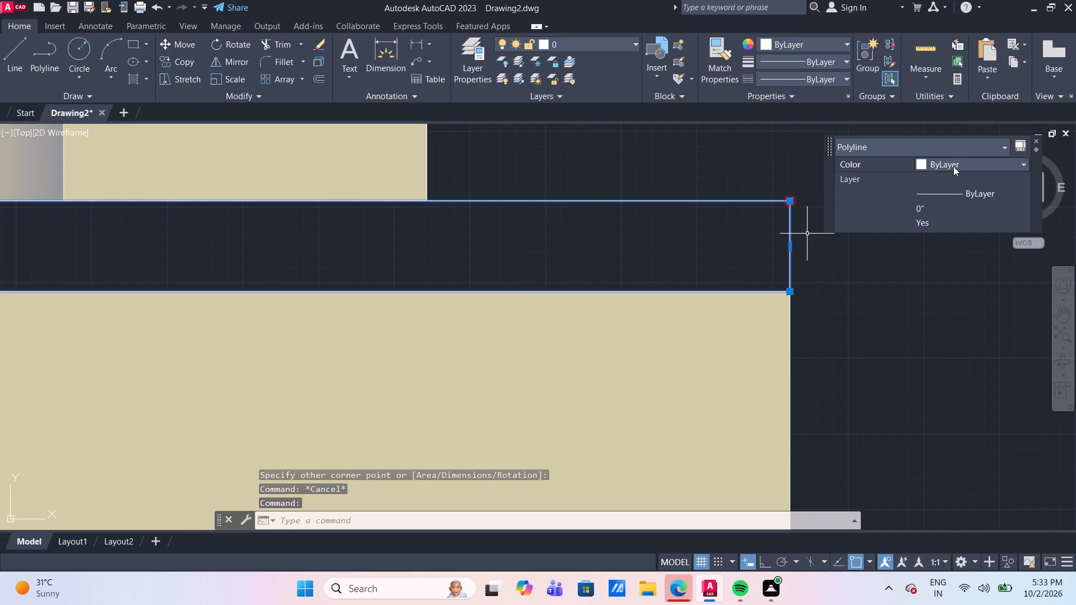
click(953, 166)
scroll(960, 208, down, 2)
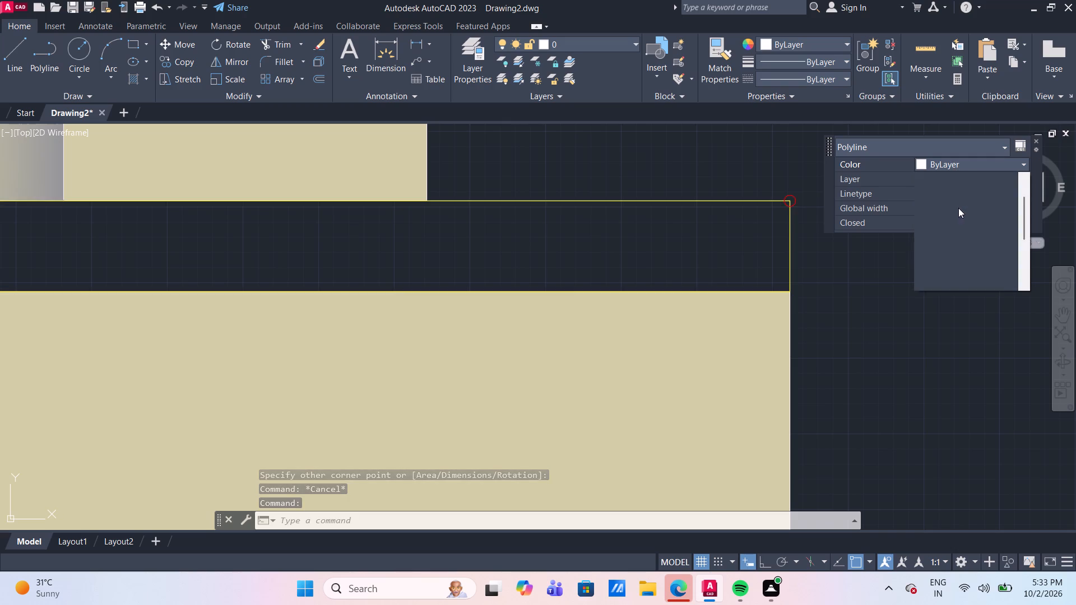
scroll(954, 234, down, 4)
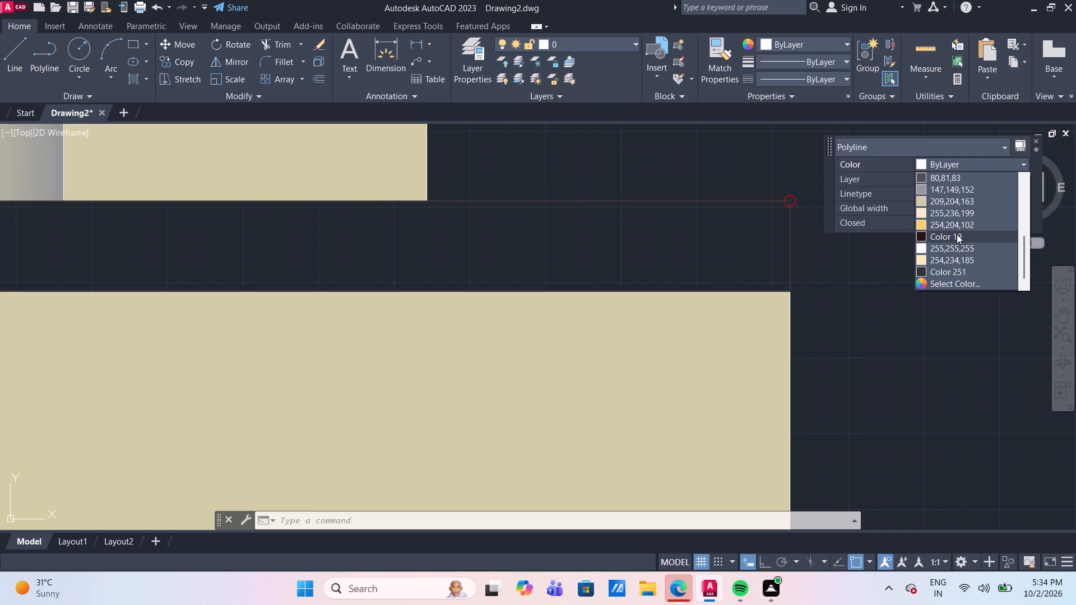
click(953, 271)
key(Escape)
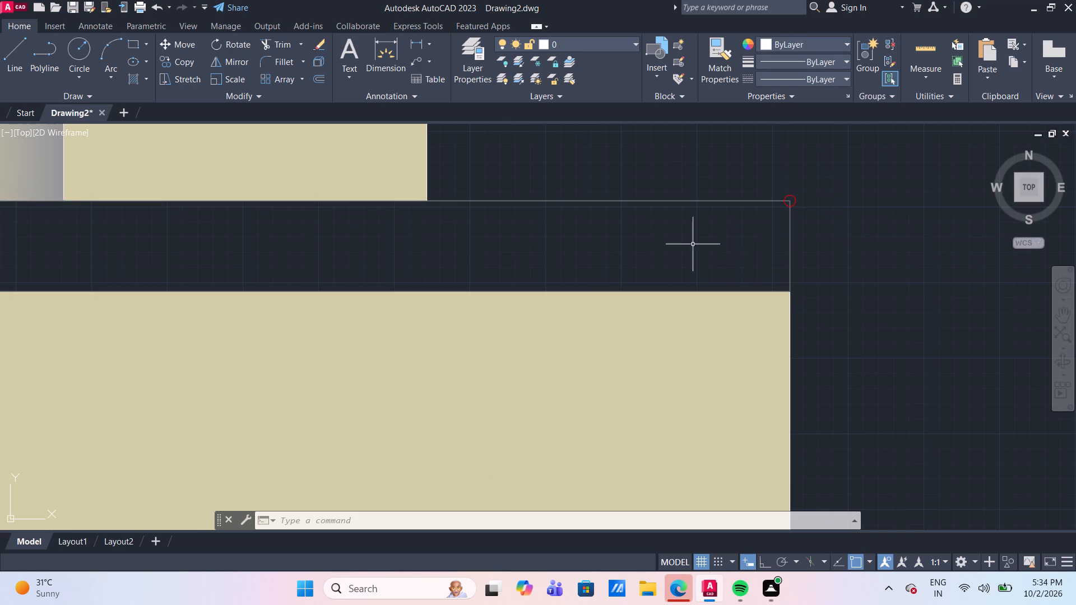
Fill the thin rectangle above the balcony slab with a solid hatch in index colour 19.
click(133, 82)
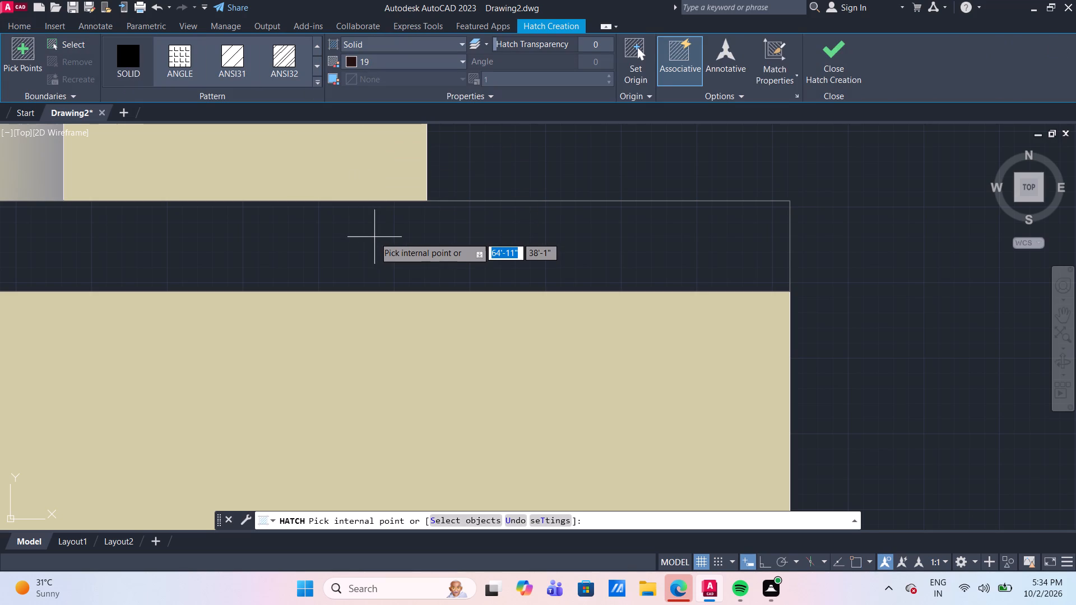
click(374, 237)
scroll(500, 212, down, 4)
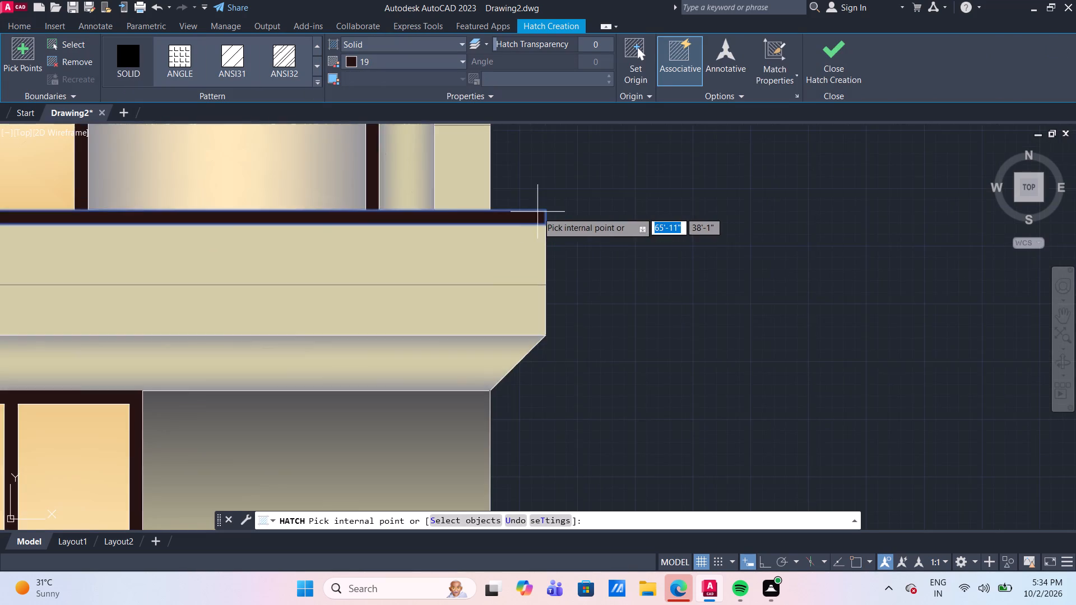
scroll(612, 229, down, 3)
key(Escape)
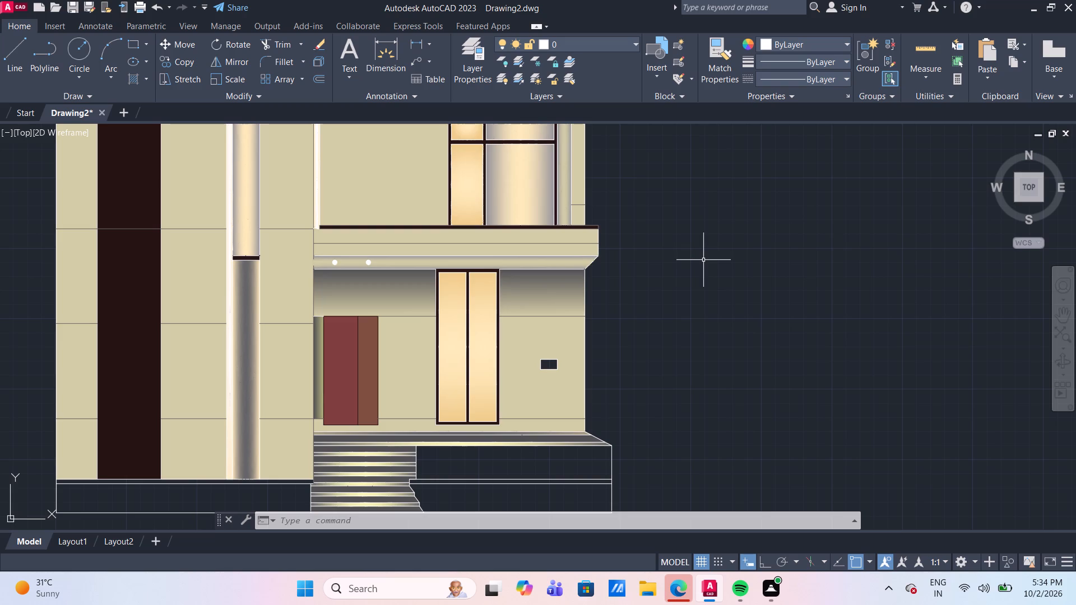
Draw a rectangle about 3'-11" by 9" inside the lower plinth panel beside the entrance stairs.
middle_drag(703, 407, 723, 317)
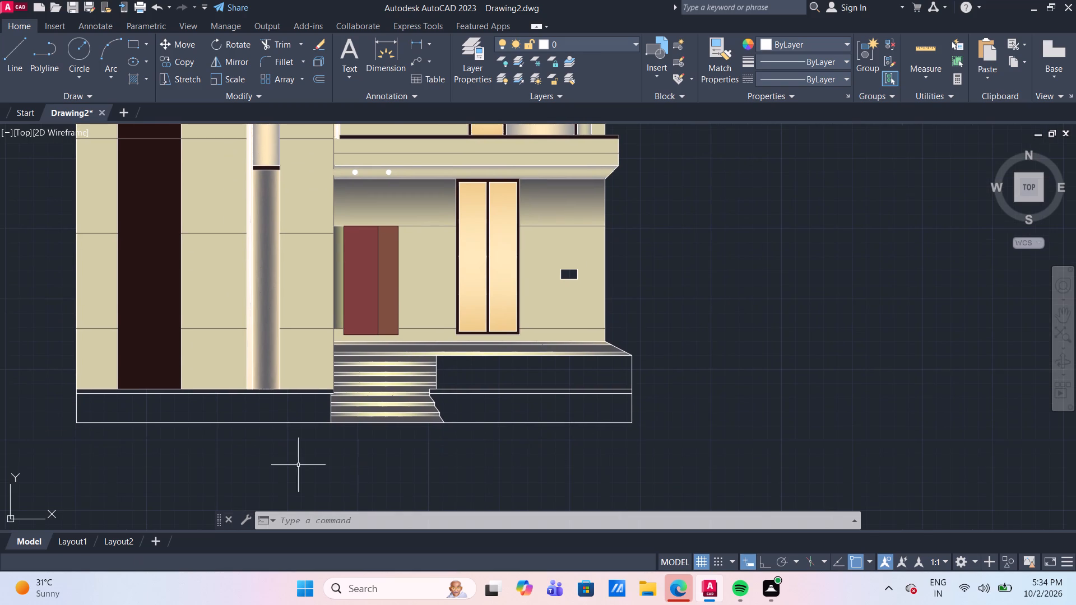
scroll(228, 441, up, 1)
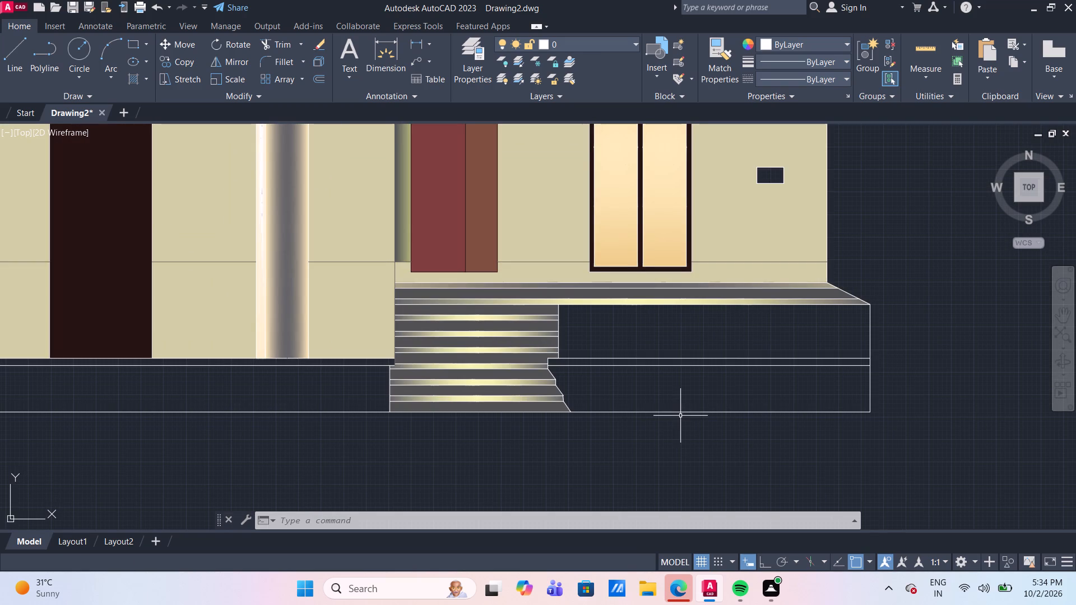
middle_drag(680, 402, 558, 375)
scroll(533, 371, up, 2)
middle_drag(527, 358, 489, 325)
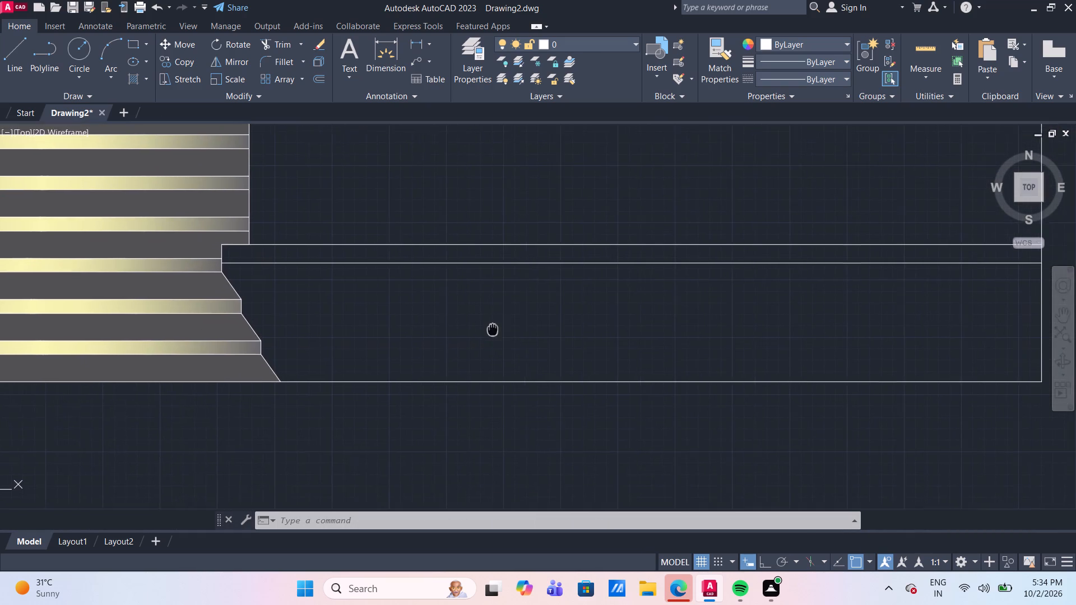
middle_drag(489, 325, 485, 322)
scroll(480, 320, down, 2)
middle_drag(453, 315, 373, 305)
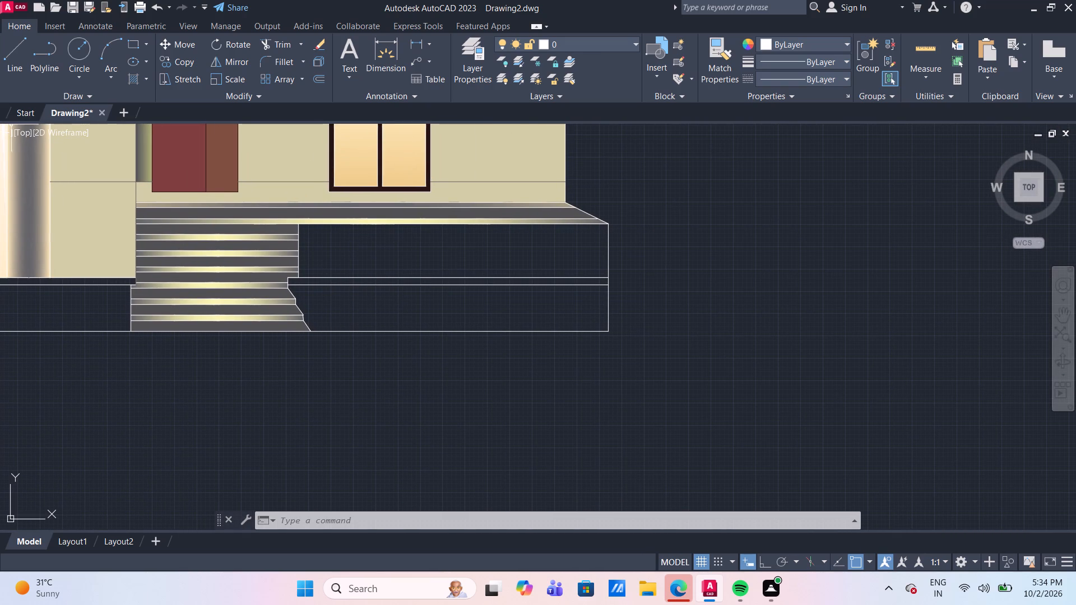
click(131, 40)
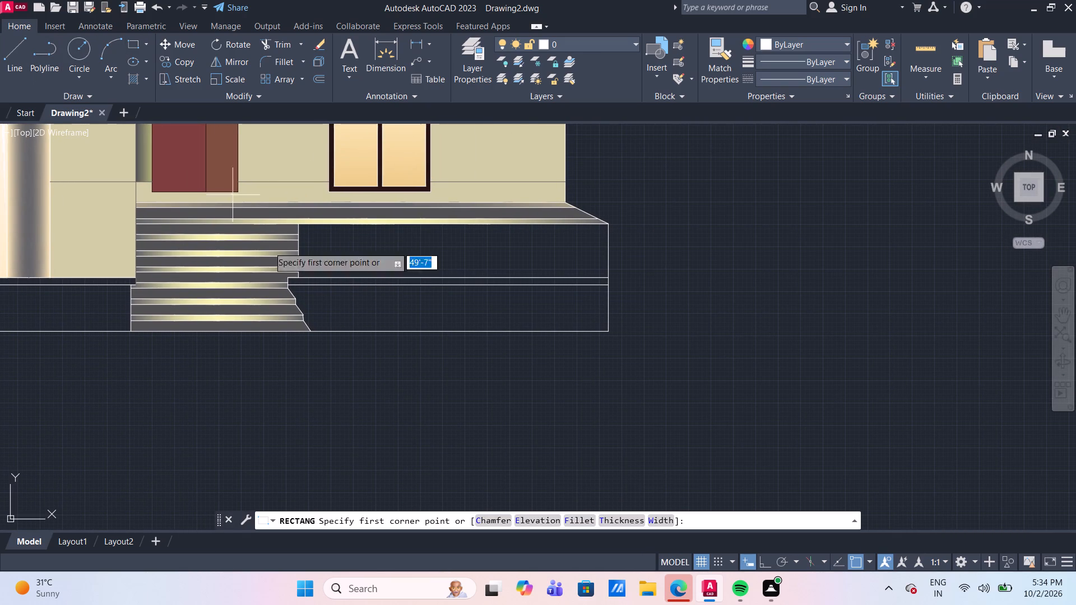
scroll(373, 351, up, 2)
scroll(339, 258, down, 1)
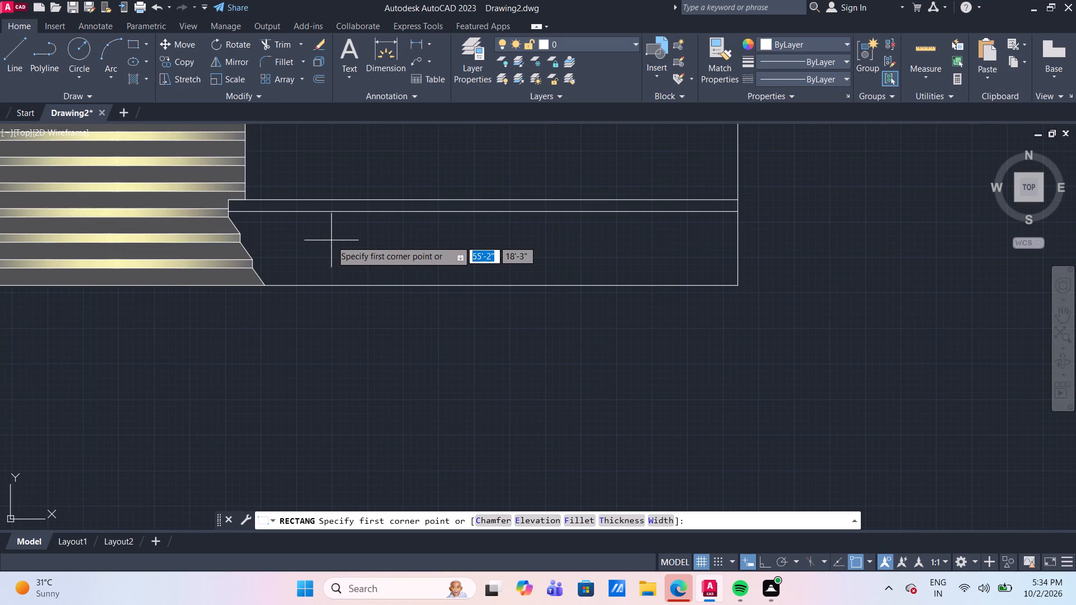
scroll(331, 240, down, 1)
click(328, 239)
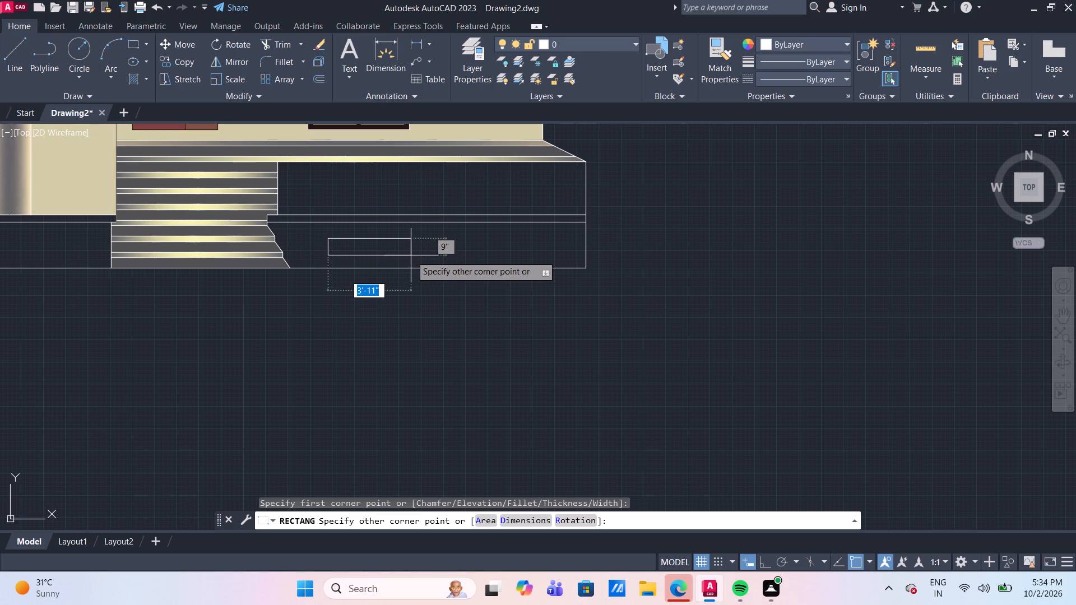
click(411, 255)
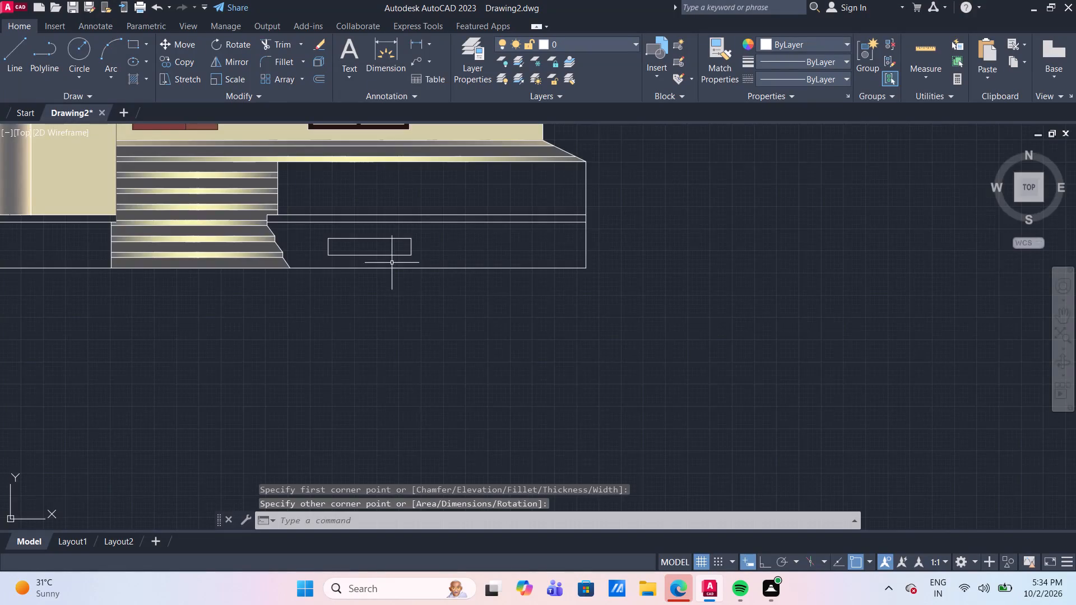
Offset the rectangle in the lower plinth panel inward by 2".
scroll(394, 254, up, 2)
middle_drag(377, 235, 414, 307)
key(o)
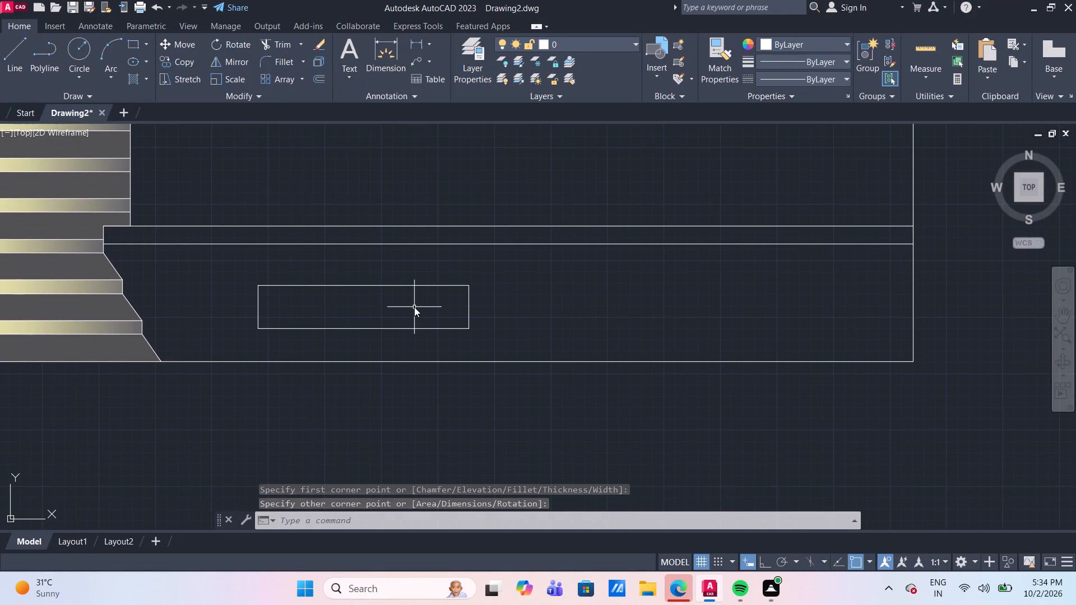
key(Return)
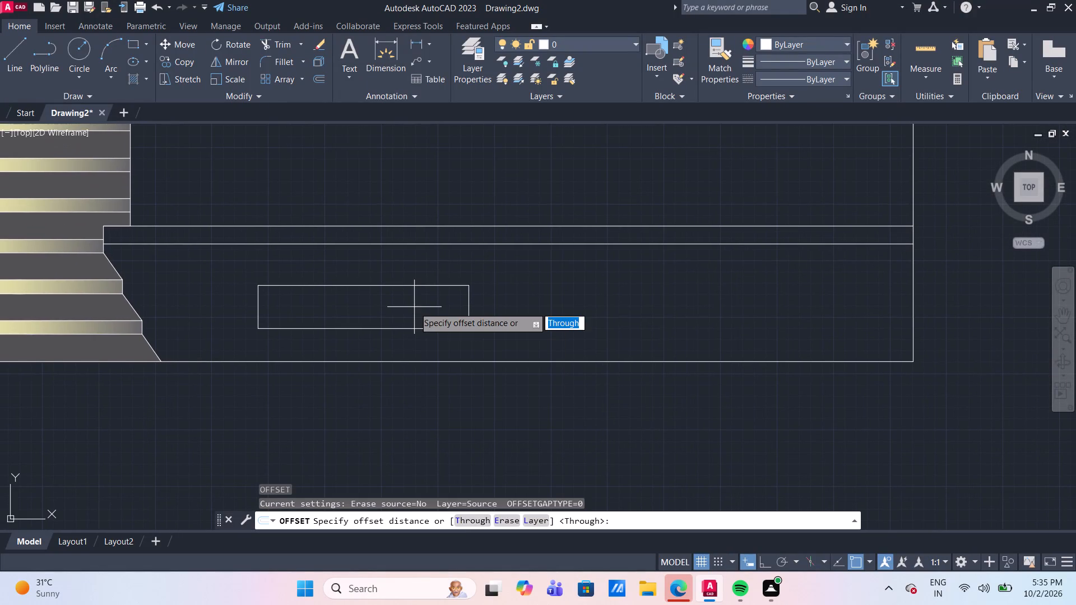
key(Return)
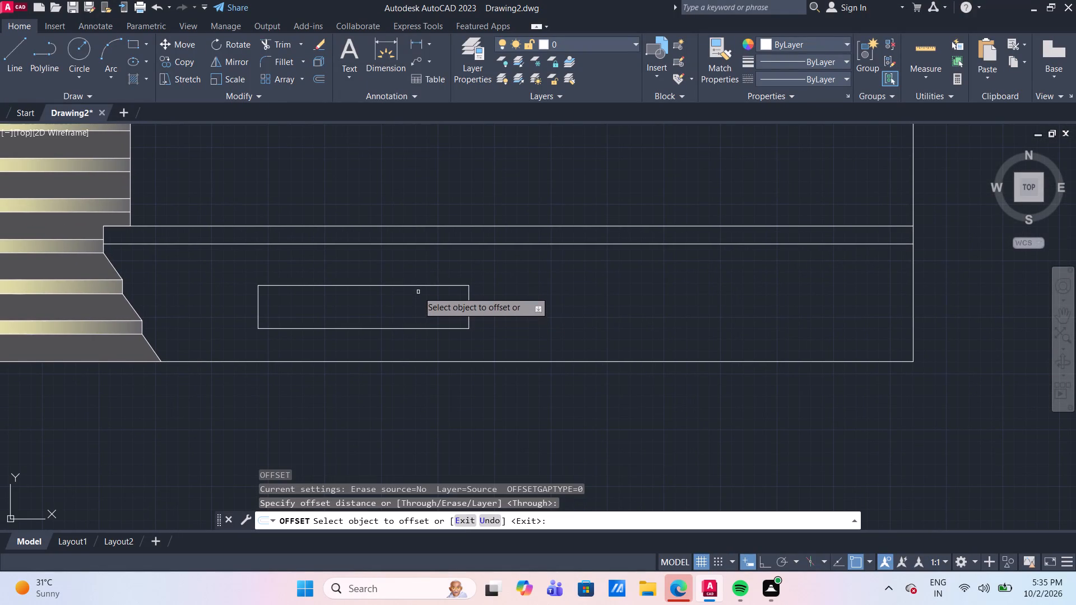
click(412, 286)
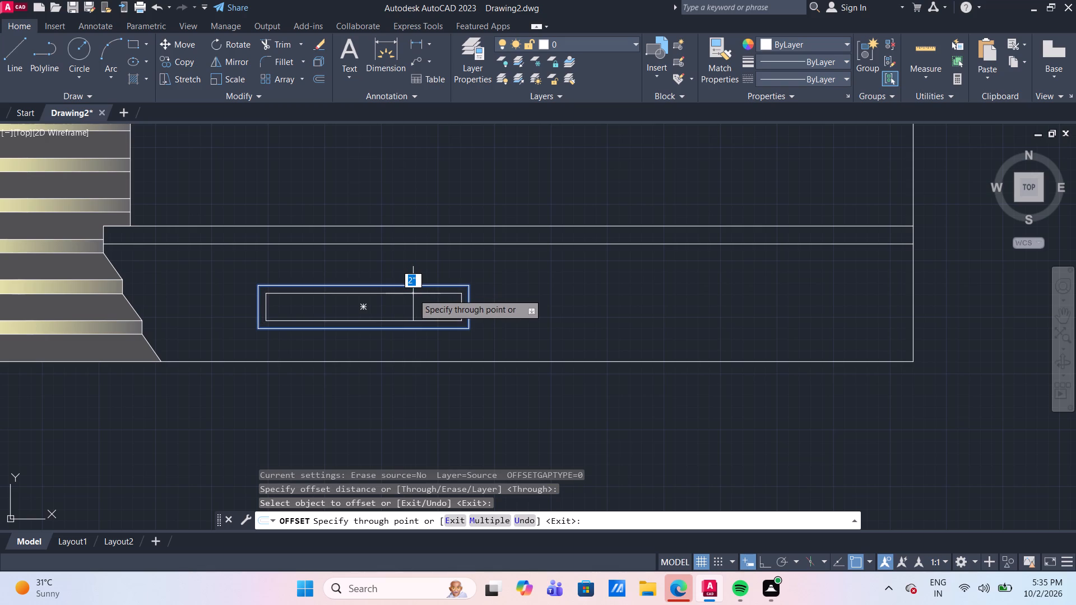
text(2")
key(Return)
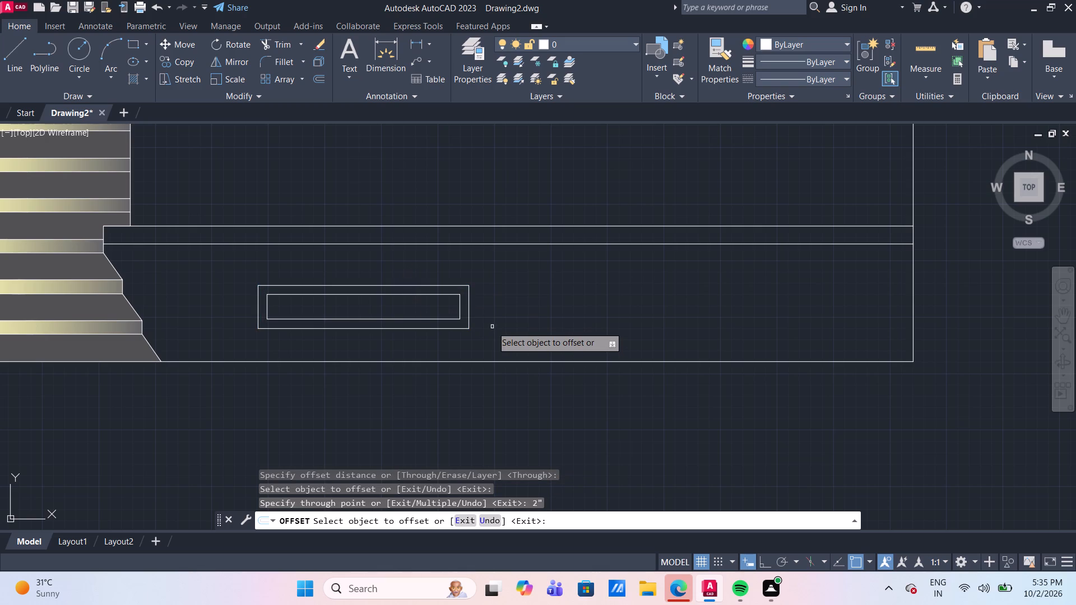
key(Escape)
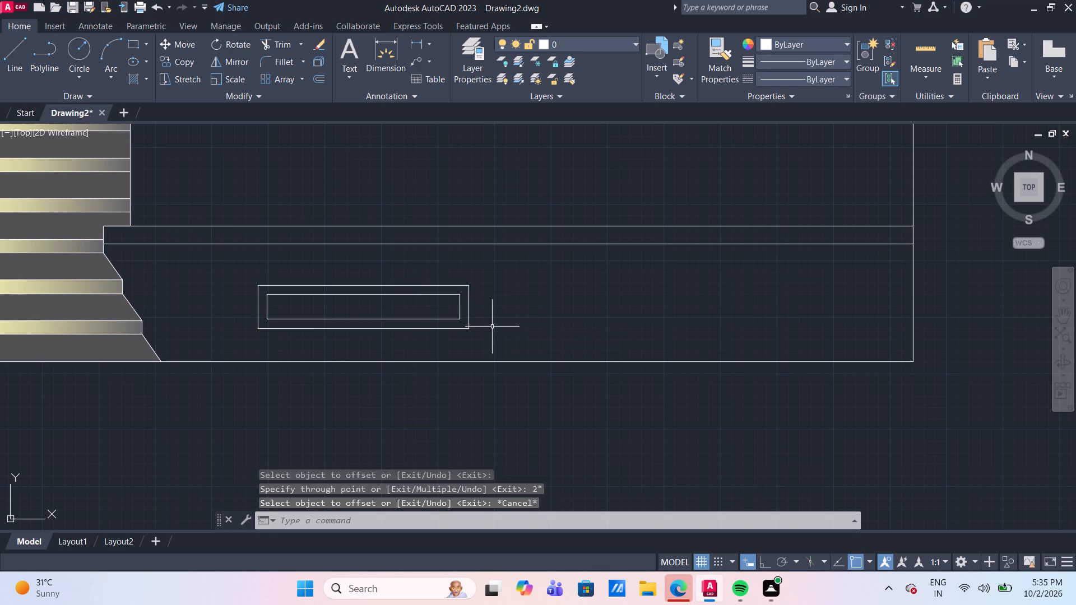
Change the outlines of both nested rectangles in the lower plinth panel to Color 251.
click(494, 342)
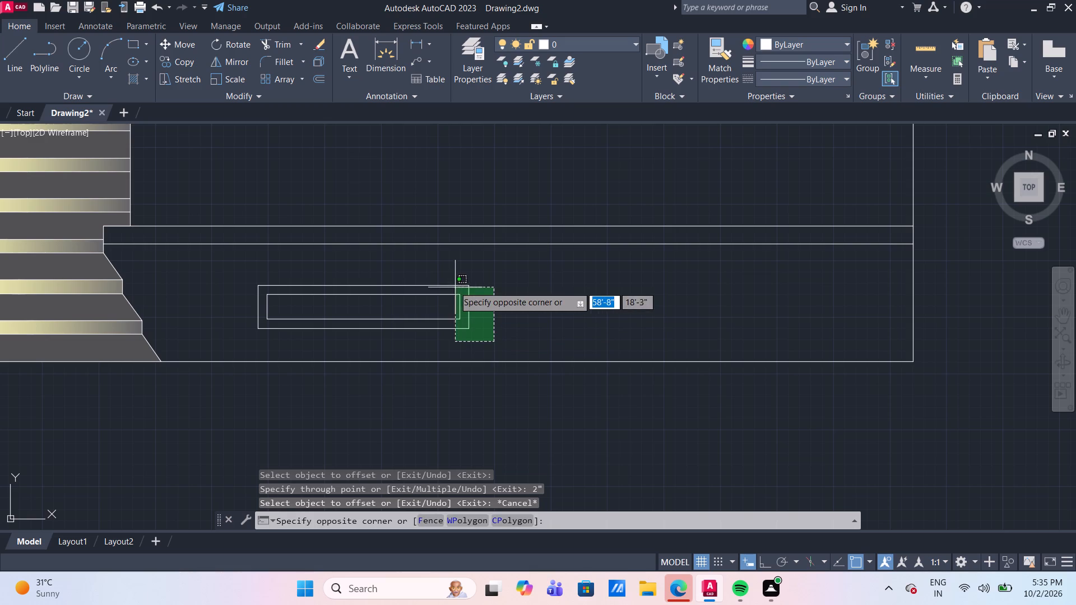
click(443, 277)
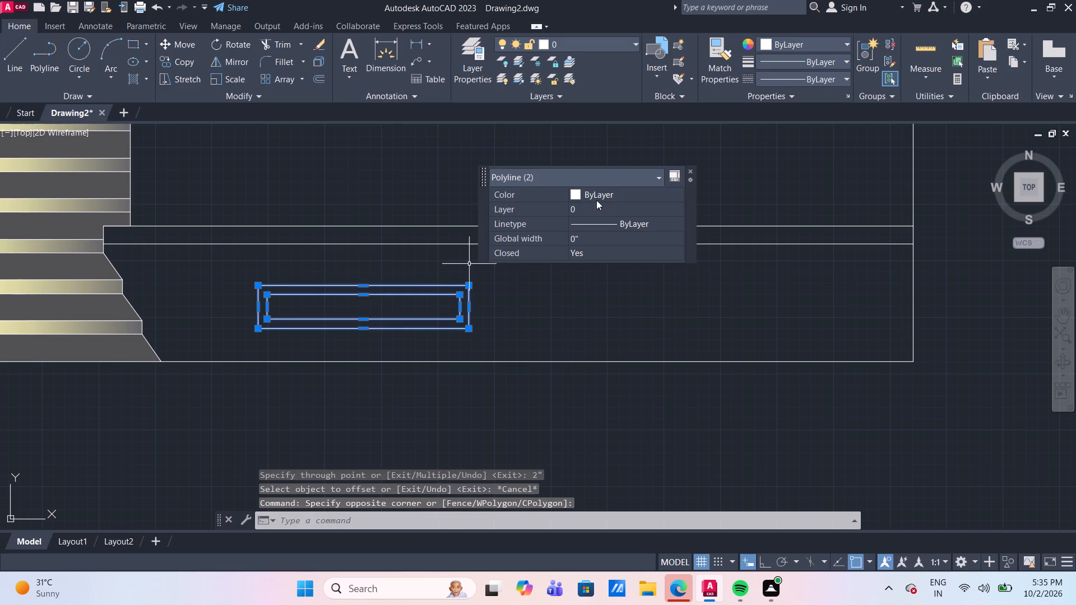
click(605, 194)
click(606, 194)
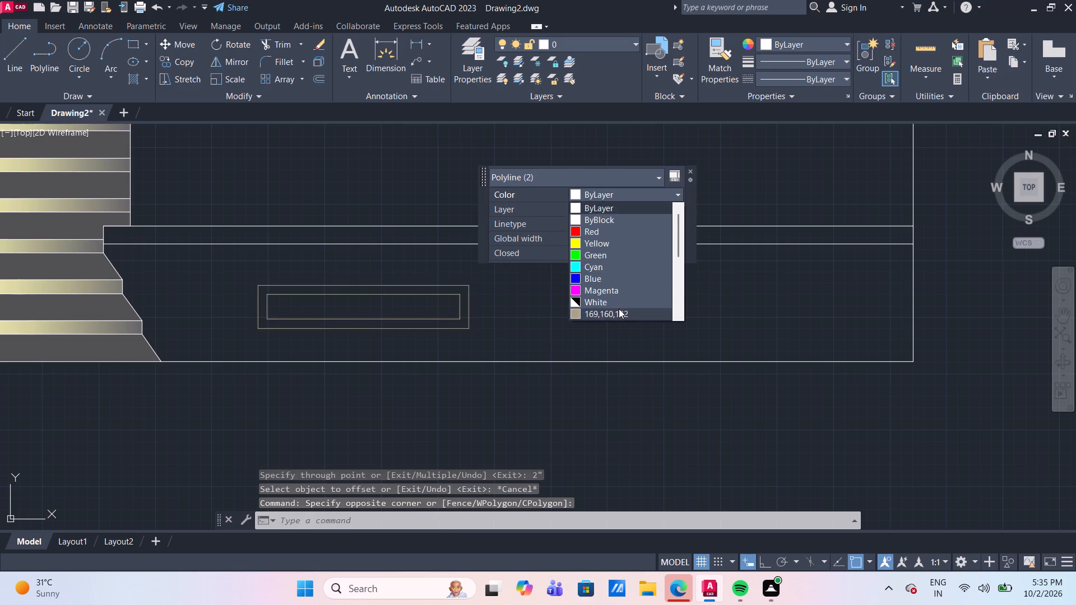
scroll(619, 309, down, 4)
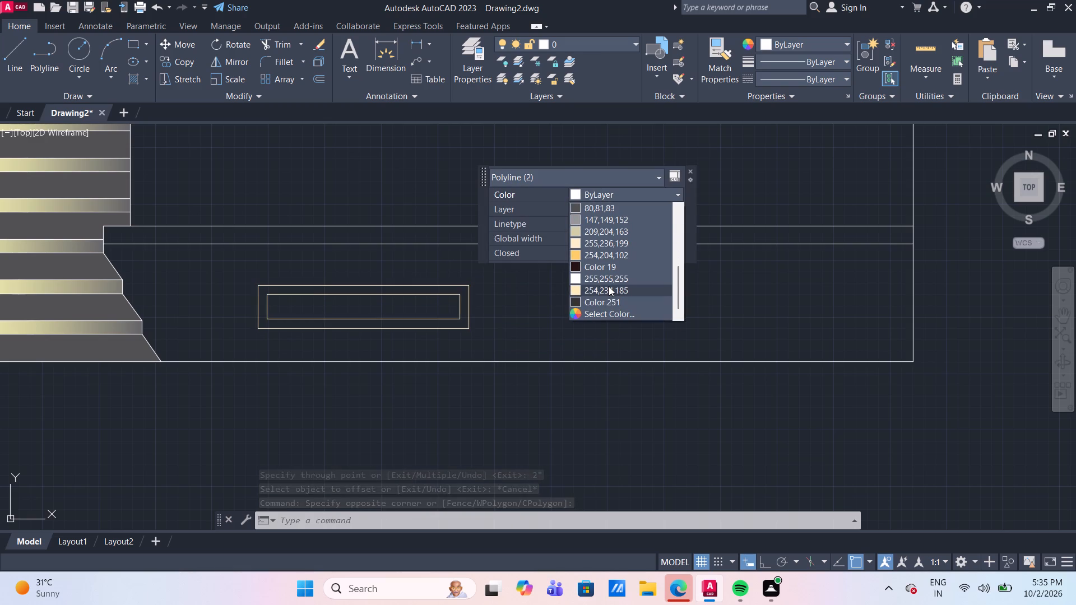
click(610, 302)
key(Escape)
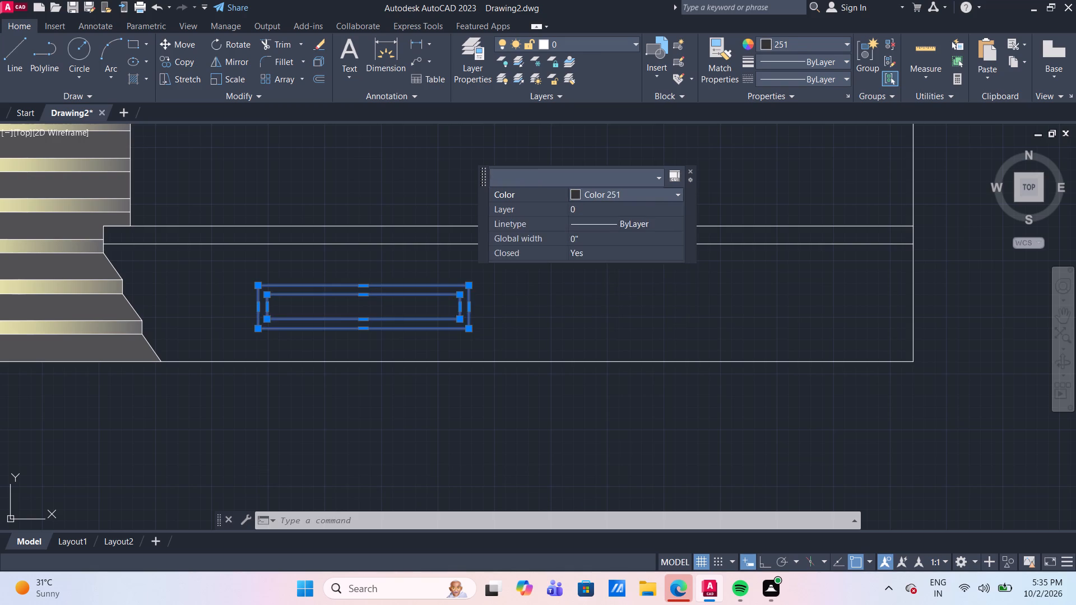
Fill the band between the two nested plinth rectangles with a solid hatch in index colour 19.
key(h)
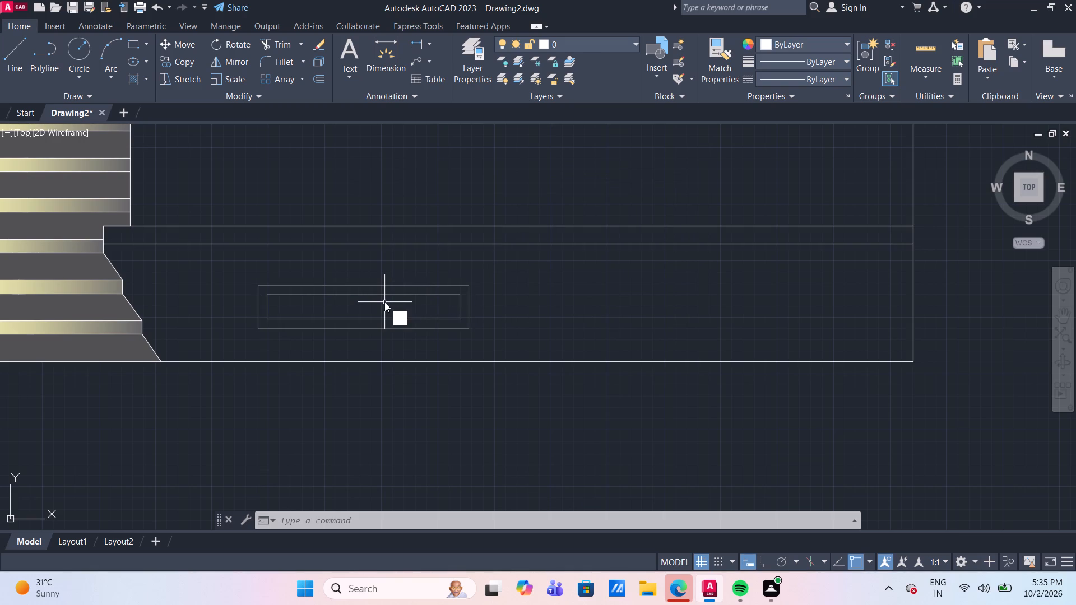
key(Return)
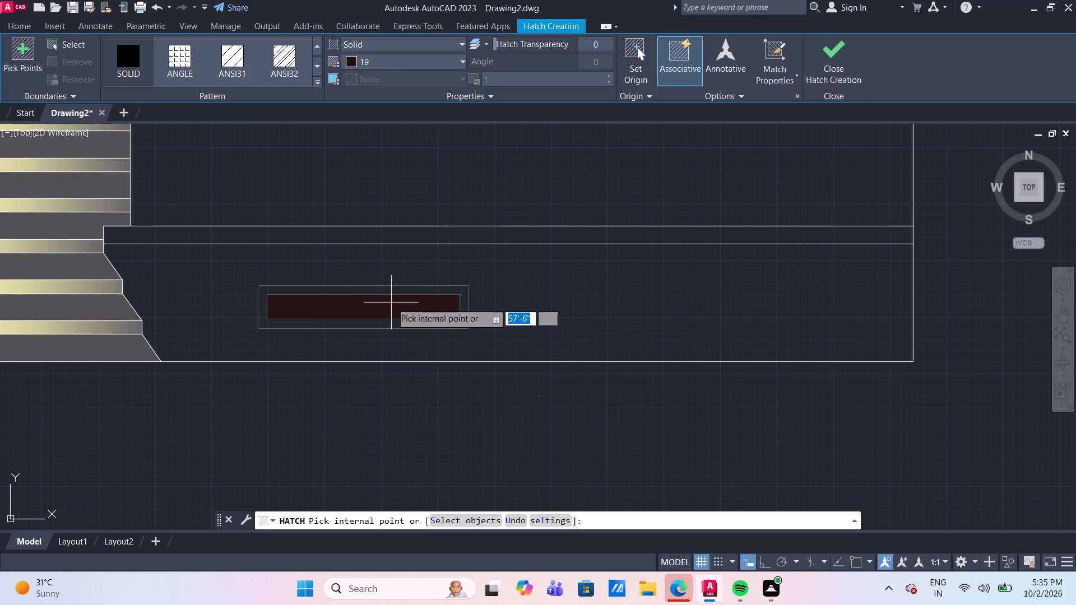
click(382, 291)
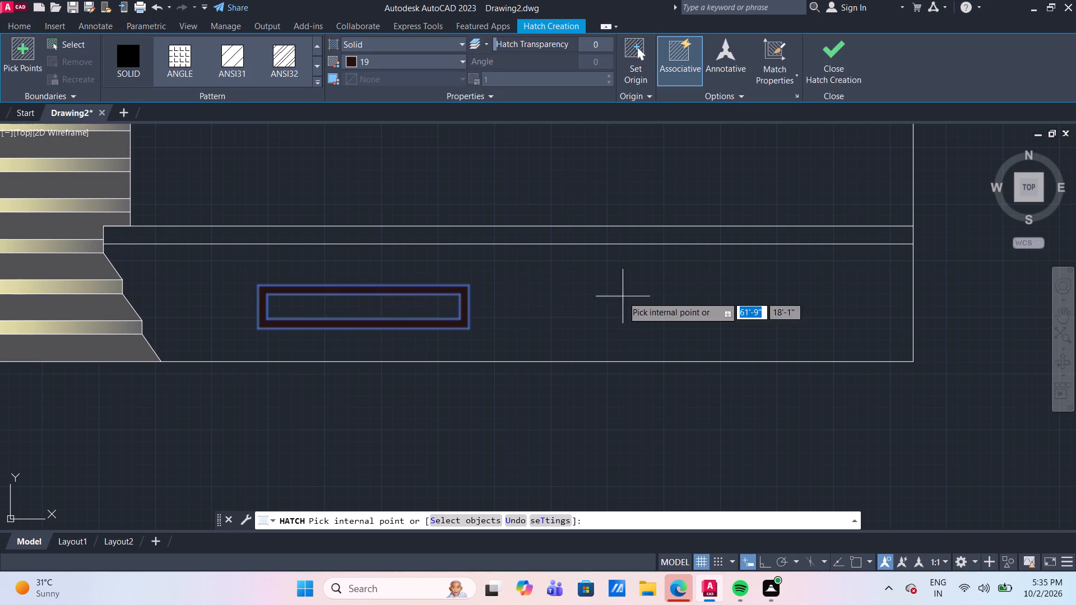
key(Escape)
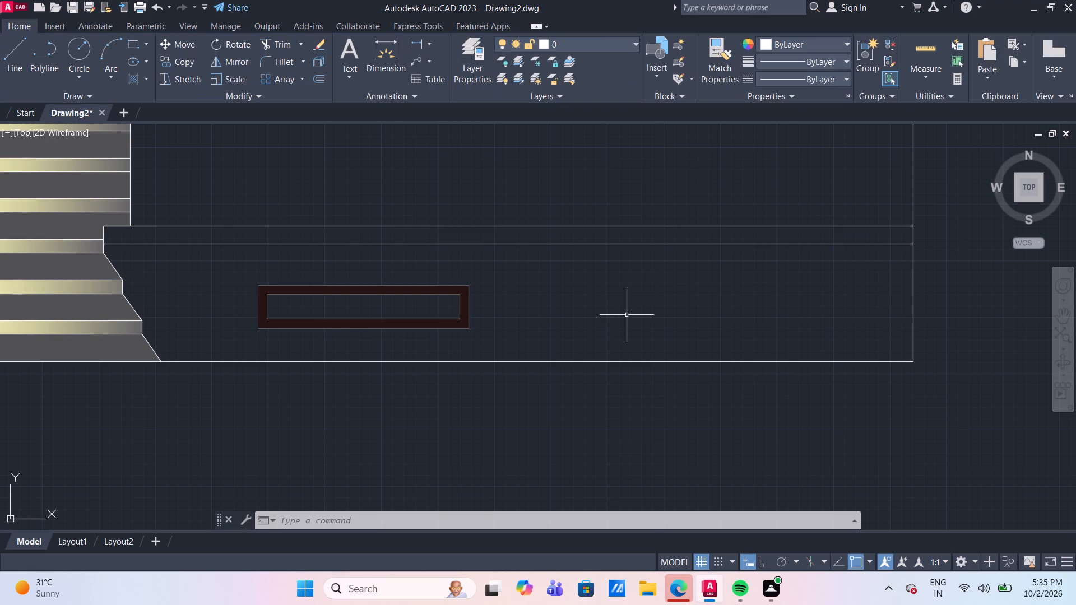
Draw a vertical line about 2'-2" long across the lower plinth panel, between the stairs and the framed rectangle.
scroll(619, 315, down, 1)
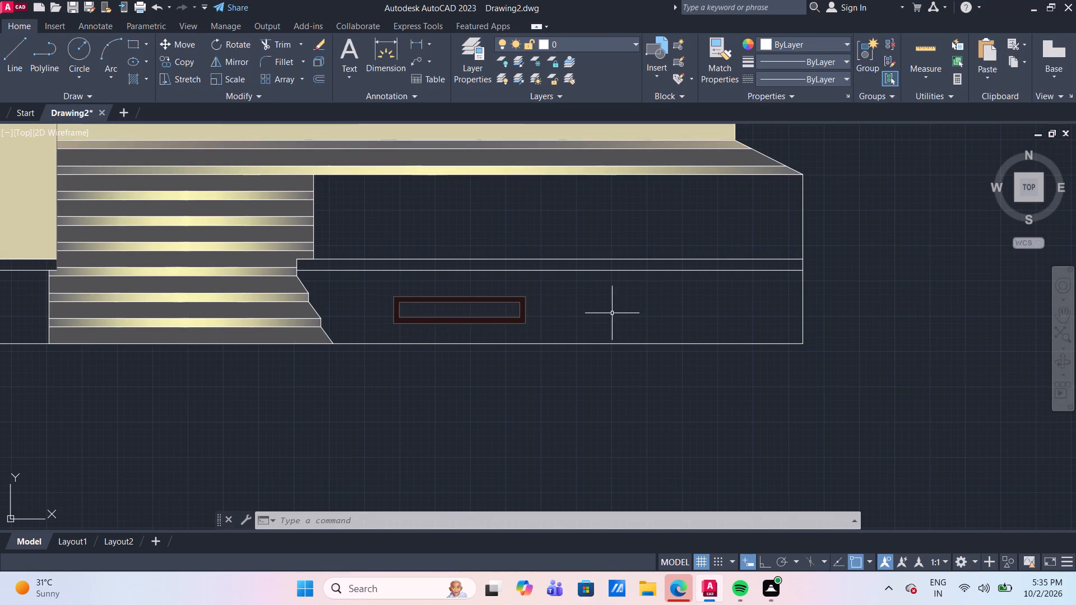
scroll(383, 350, up, 1)
key(l)
key(Return)
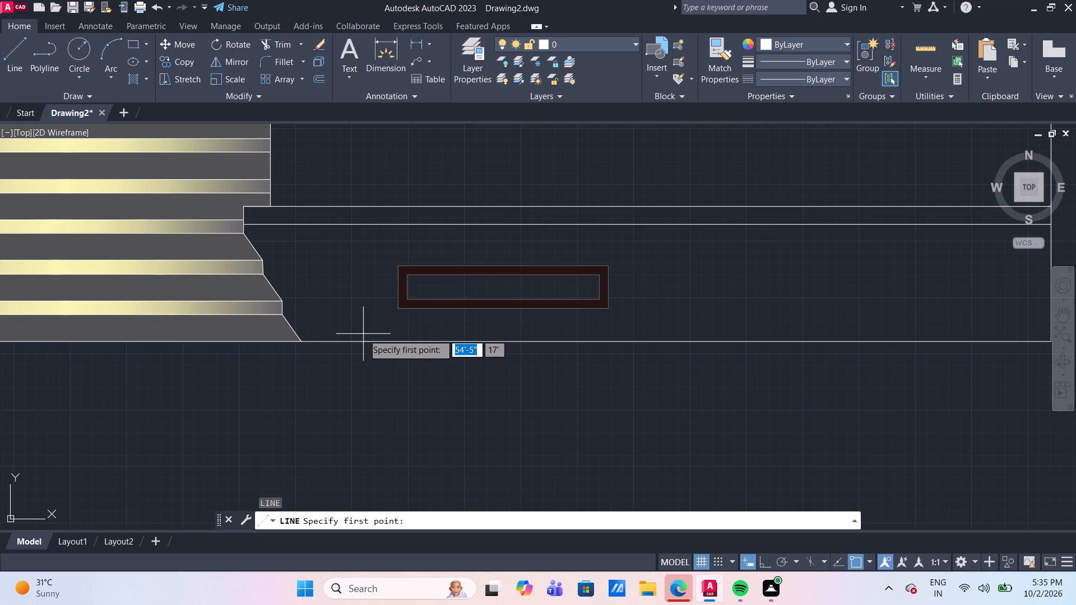
click(350, 341)
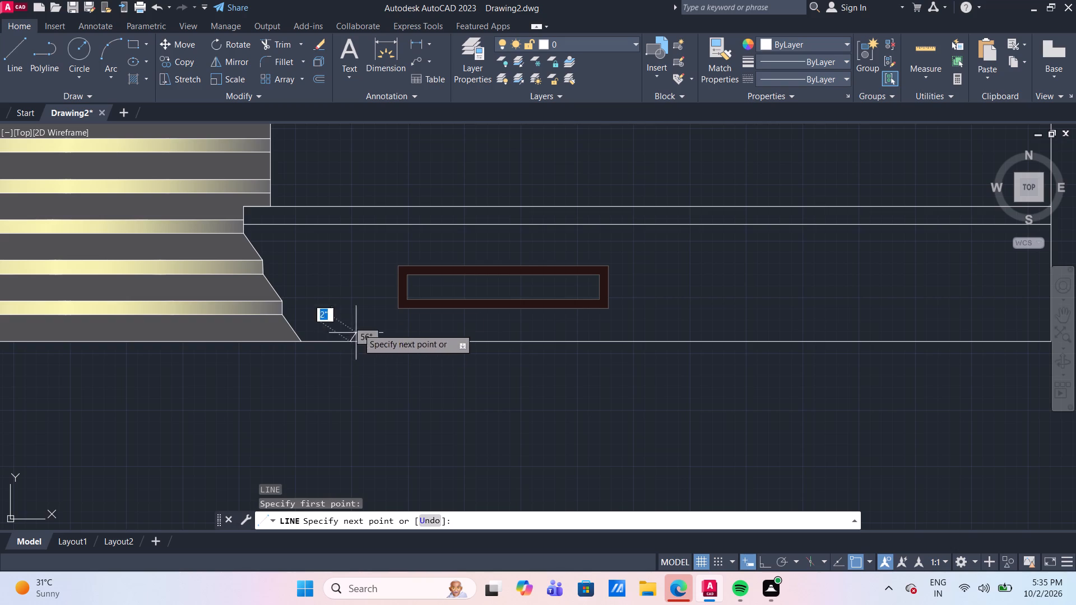
click(349, 226)
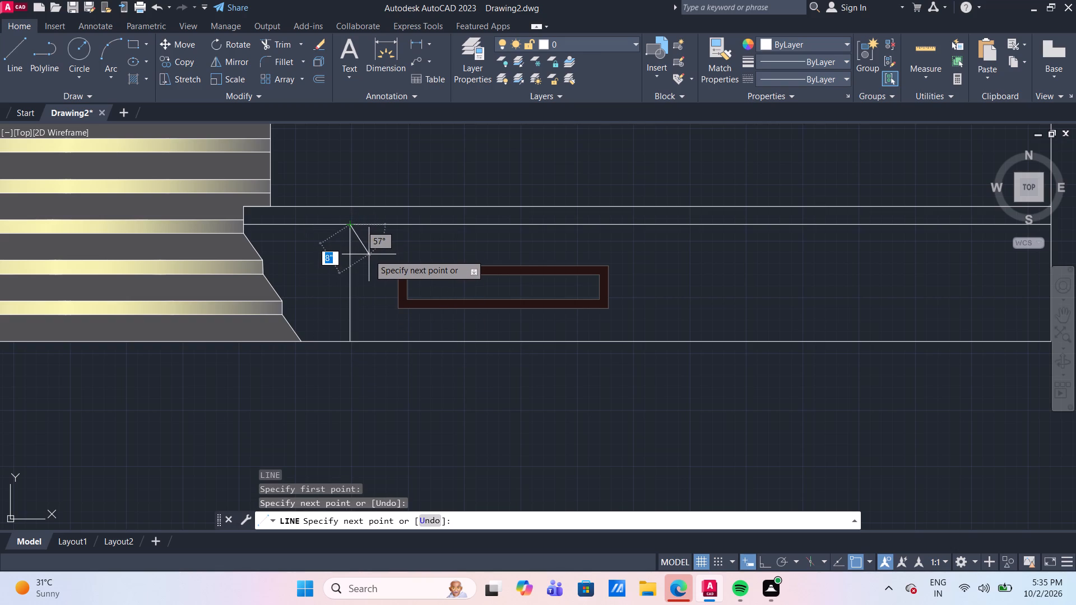
key(Escape)
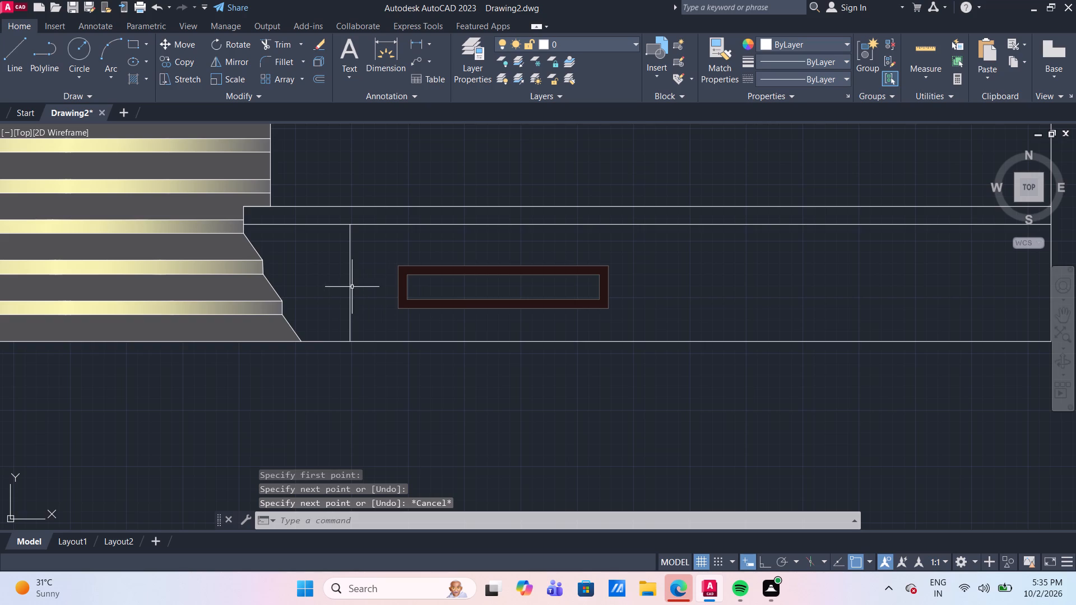
Move the vertical plinth line about 7" horizontally toward the framed rectangle.
click(350, 286)
key(m)
key(Return)
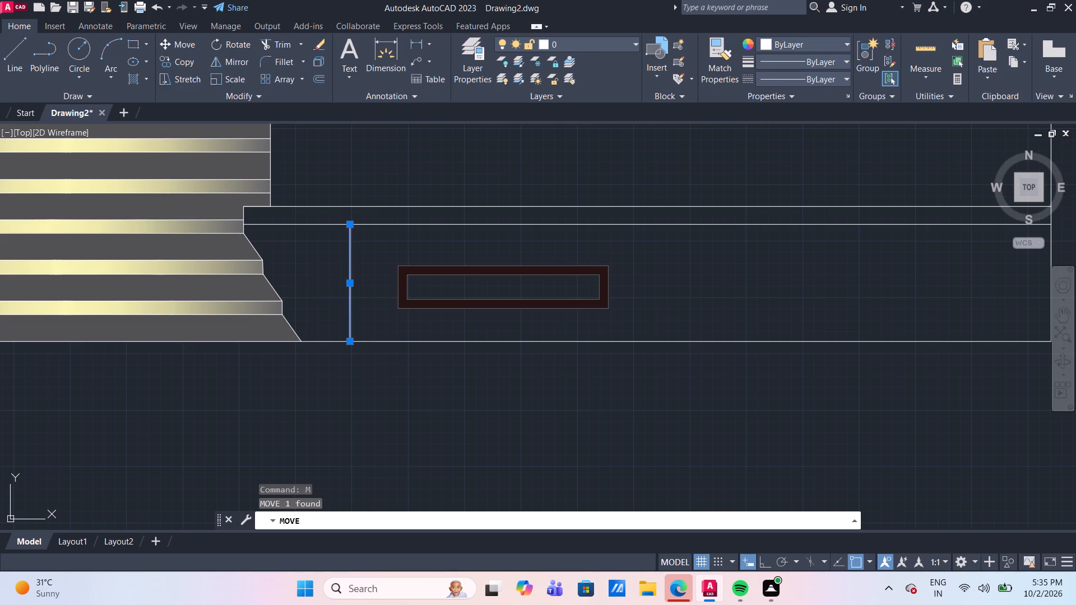
click(320, 287)
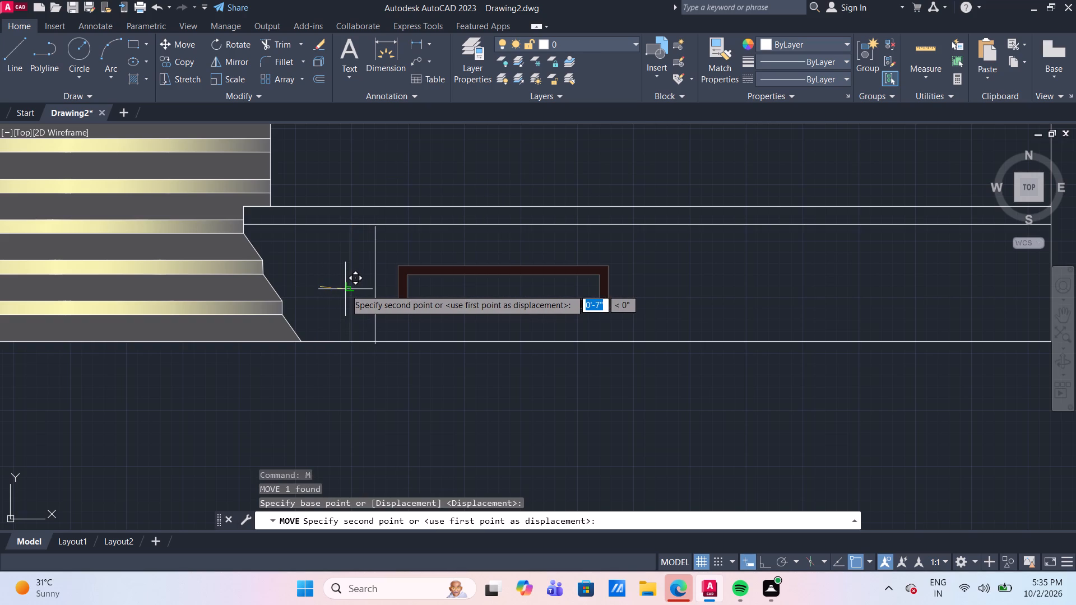
click(348, 287)
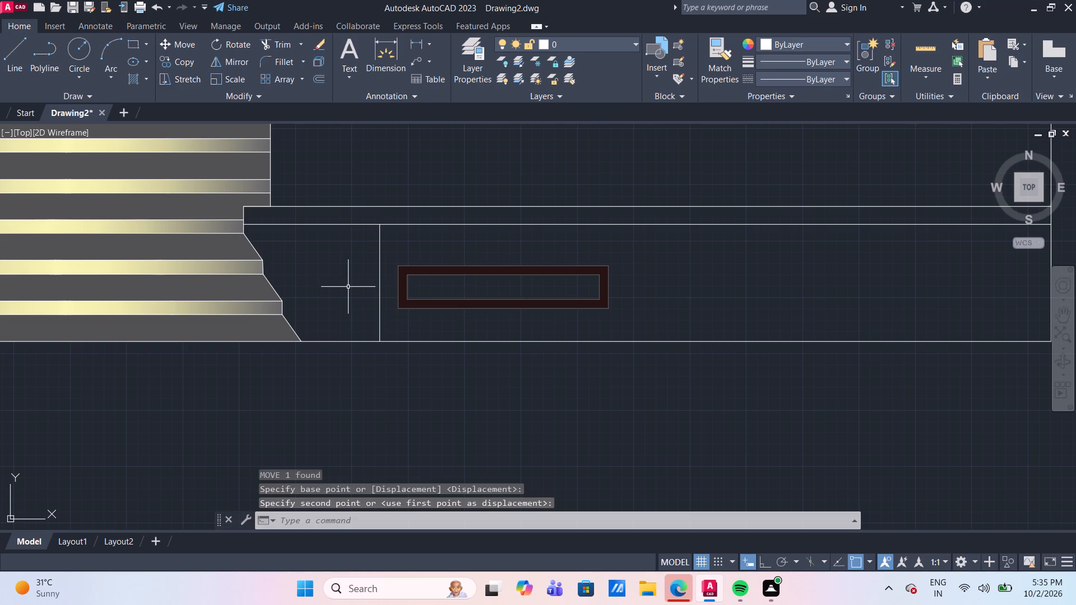
Offset the vertical line successively toward the plinth's outer edge for three more dividers, the first about 2' away through the framed rectangle.
click(381, 293)
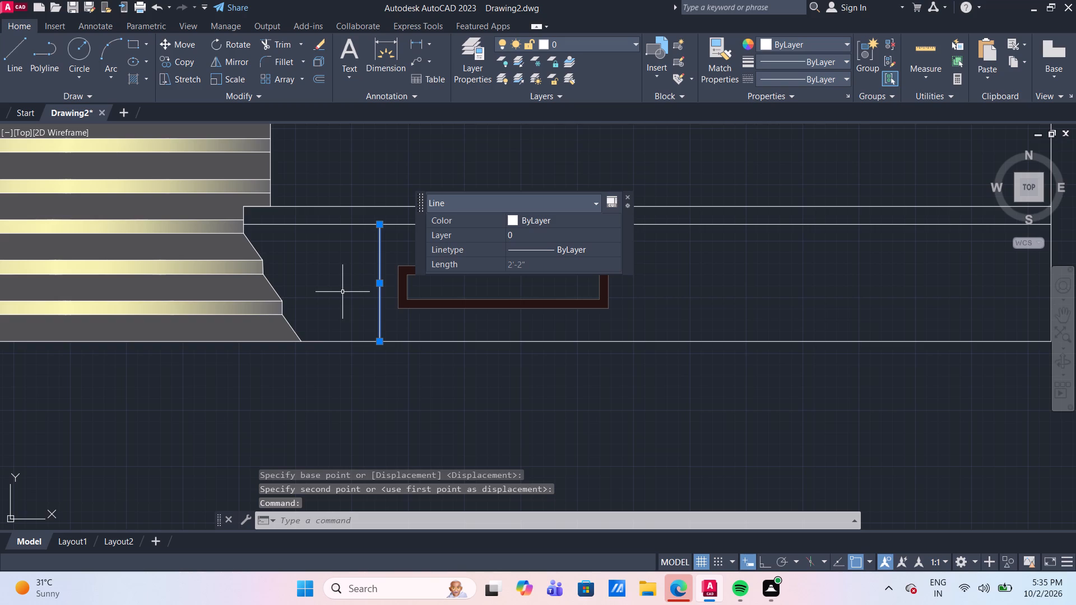
key(o)
key(Return)
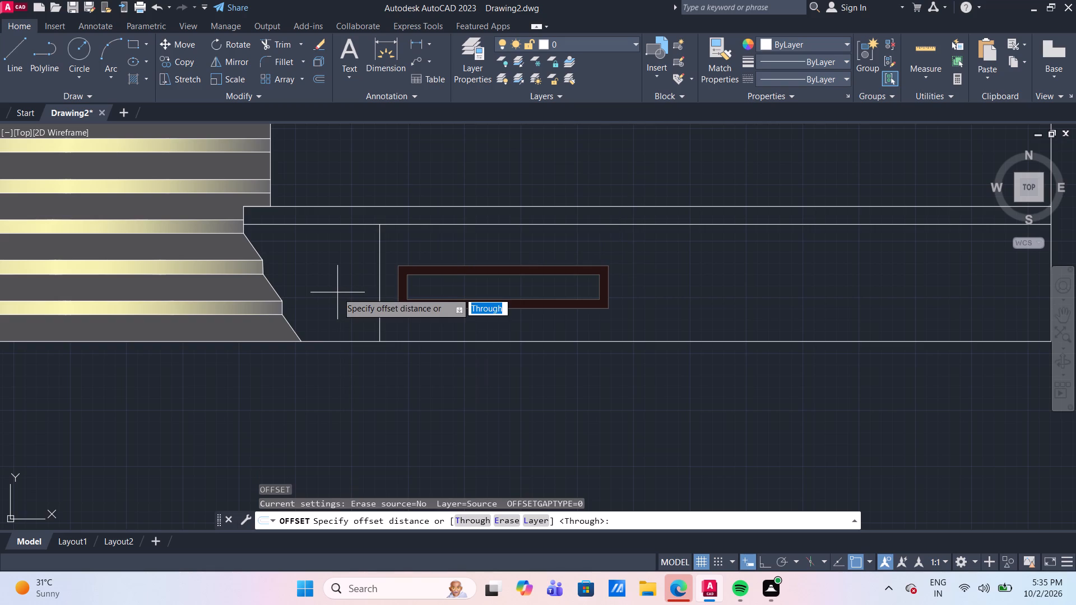
key(Return)
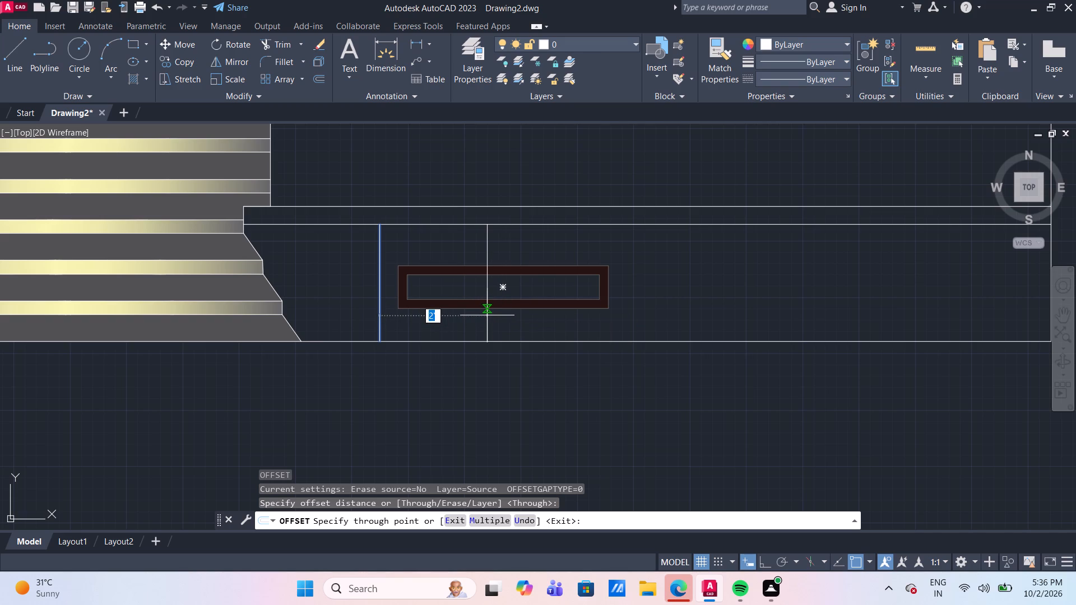
click(487, 315)
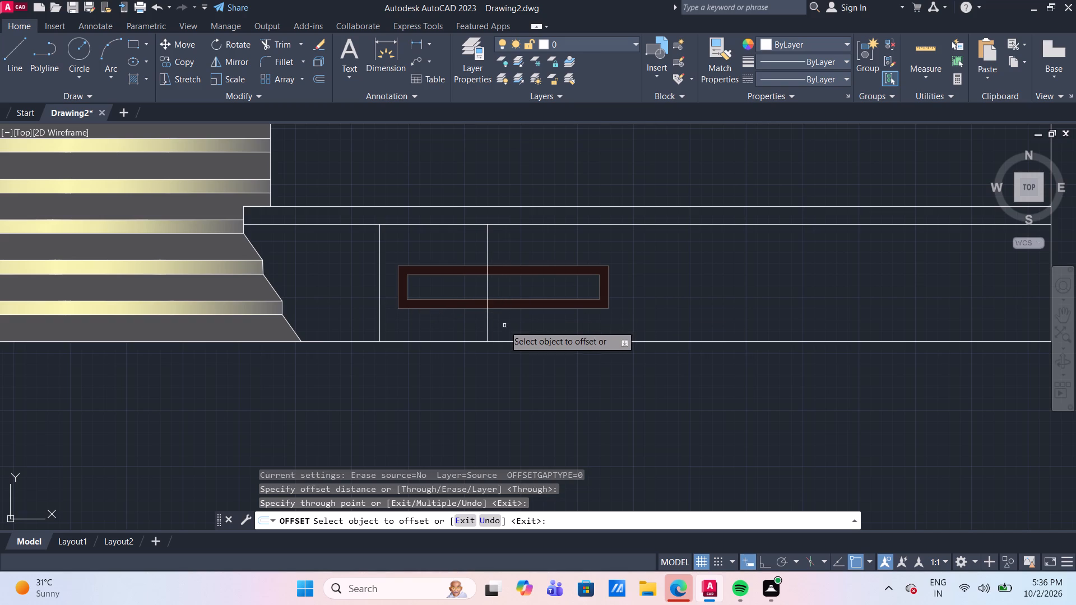
click(488, 327)
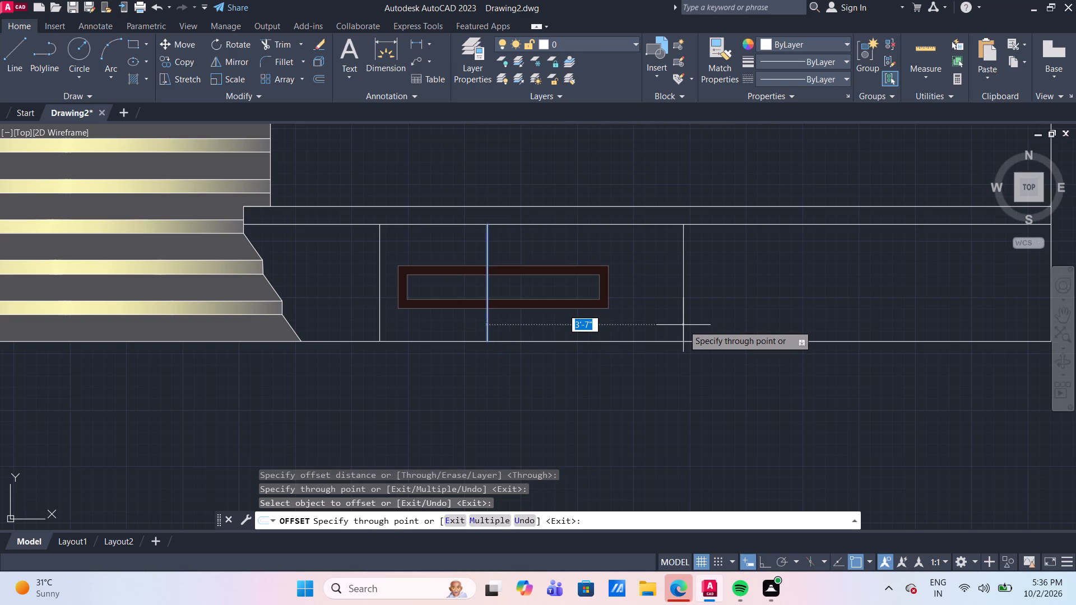
scroll(683, 325, down, 2)
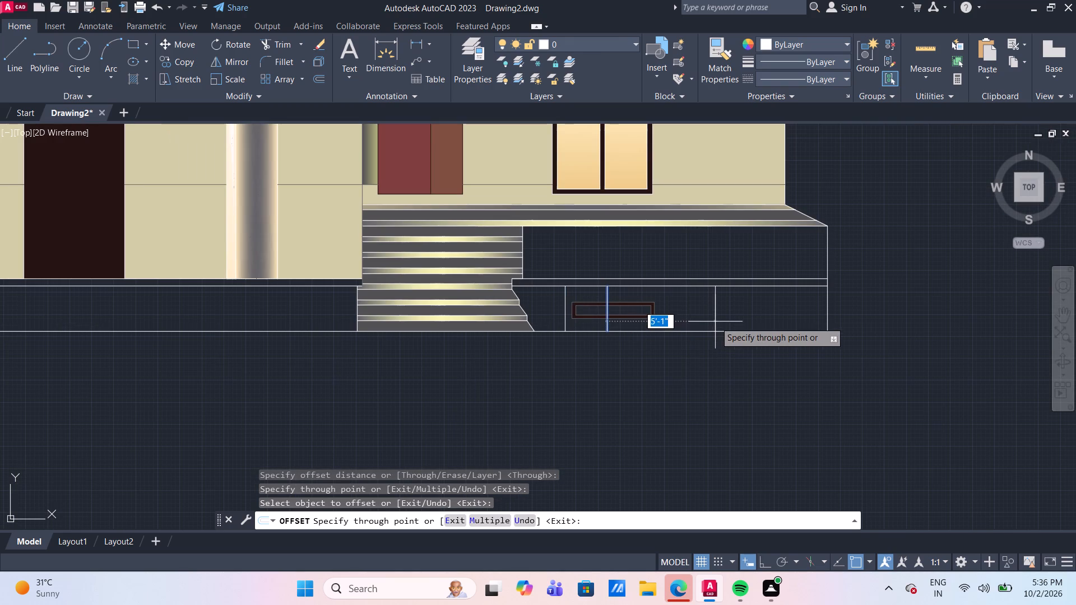
click(704, 324)
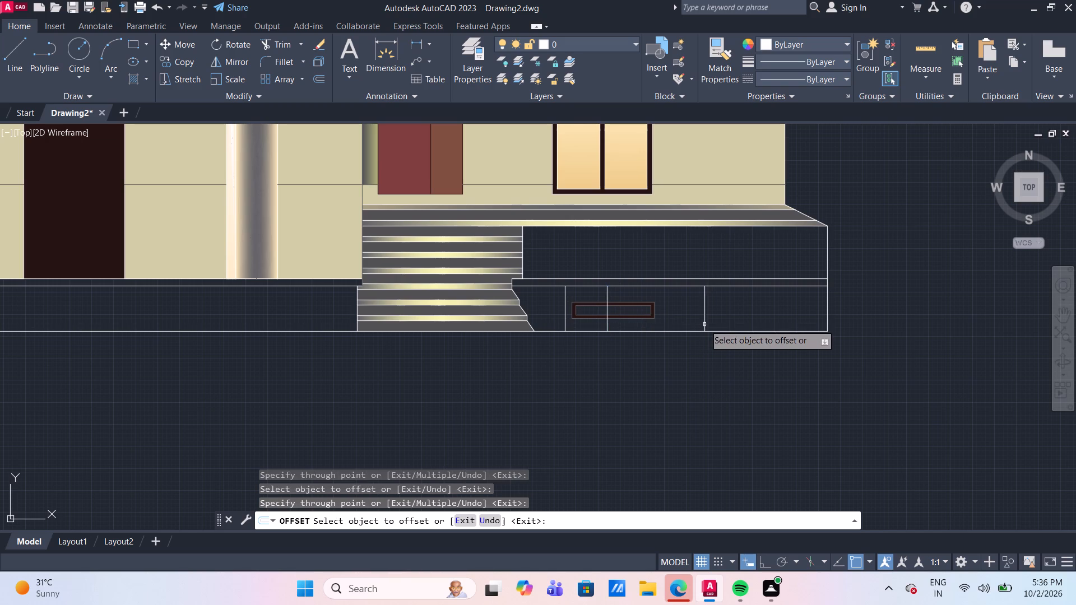
click(704, 310)
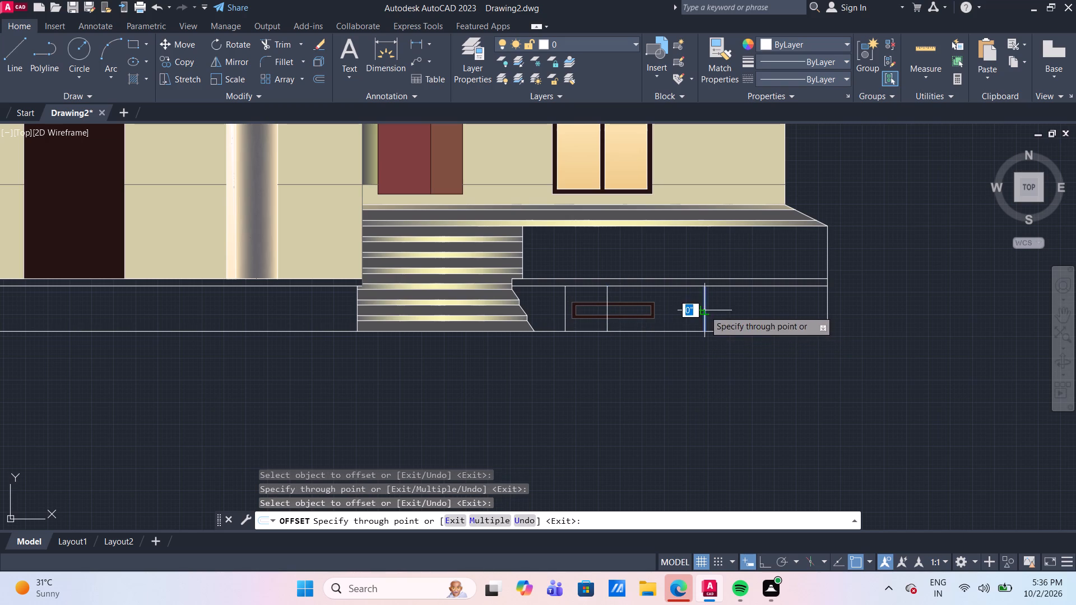
click(788, 315)
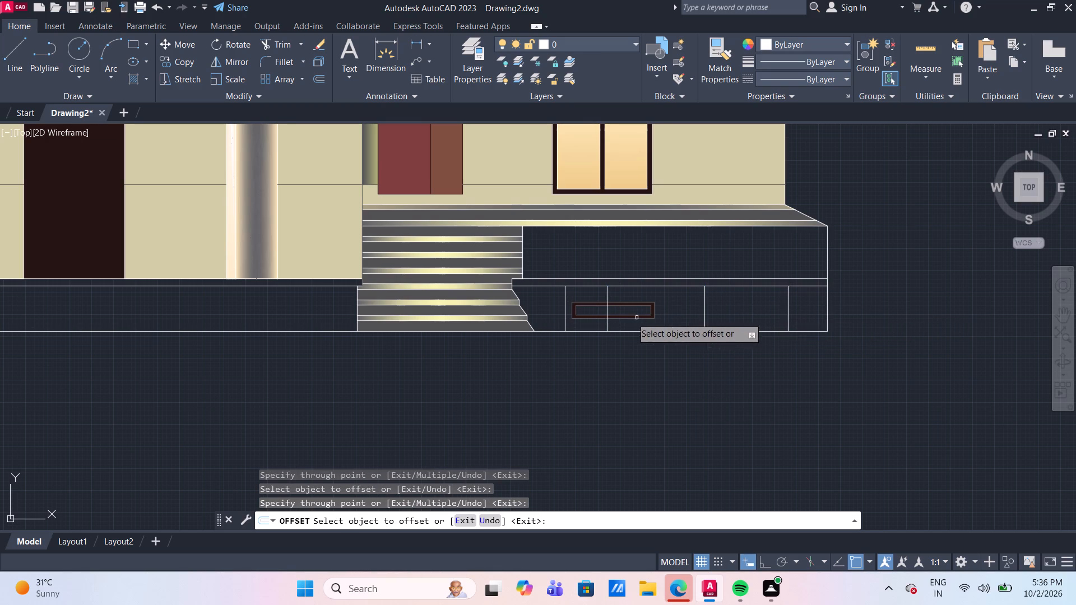
scroll(633, 331, down, 2)
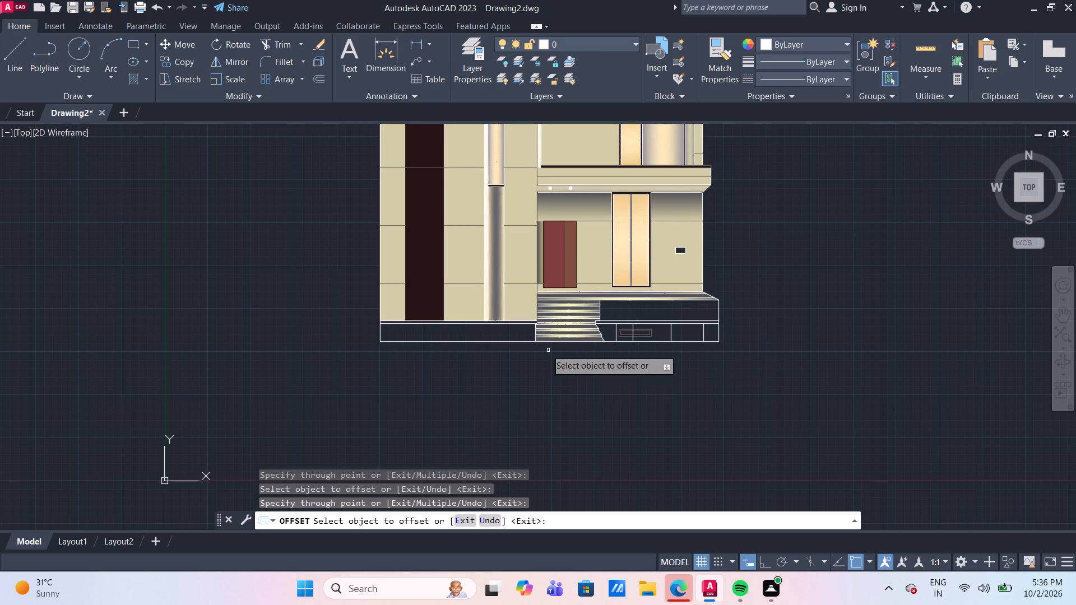
Offset the stairs' vertical edge line about 4' across the plinth below the column wall, and offset that copy about 2'-4" further.
scroll(525, 338, up, 4)
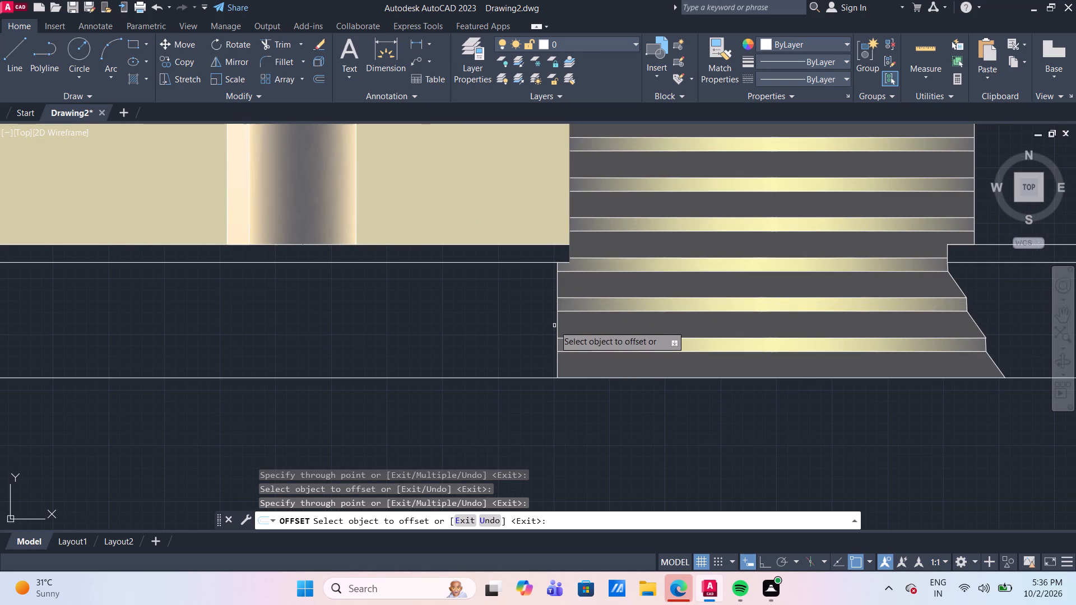
drag(557, 327, 549, 325)
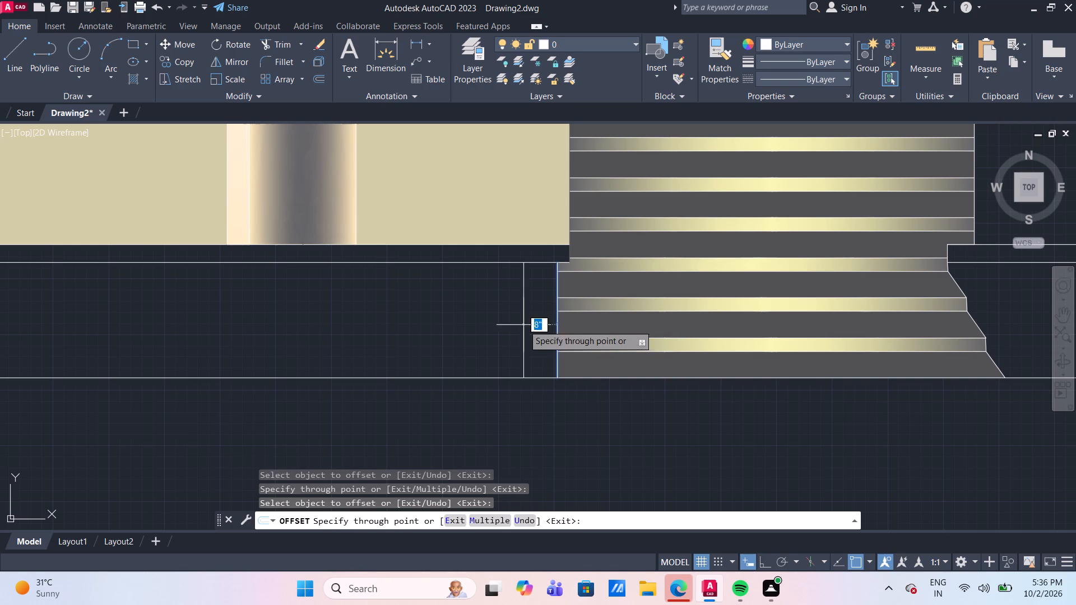
scroll(444, 322, down, 2)
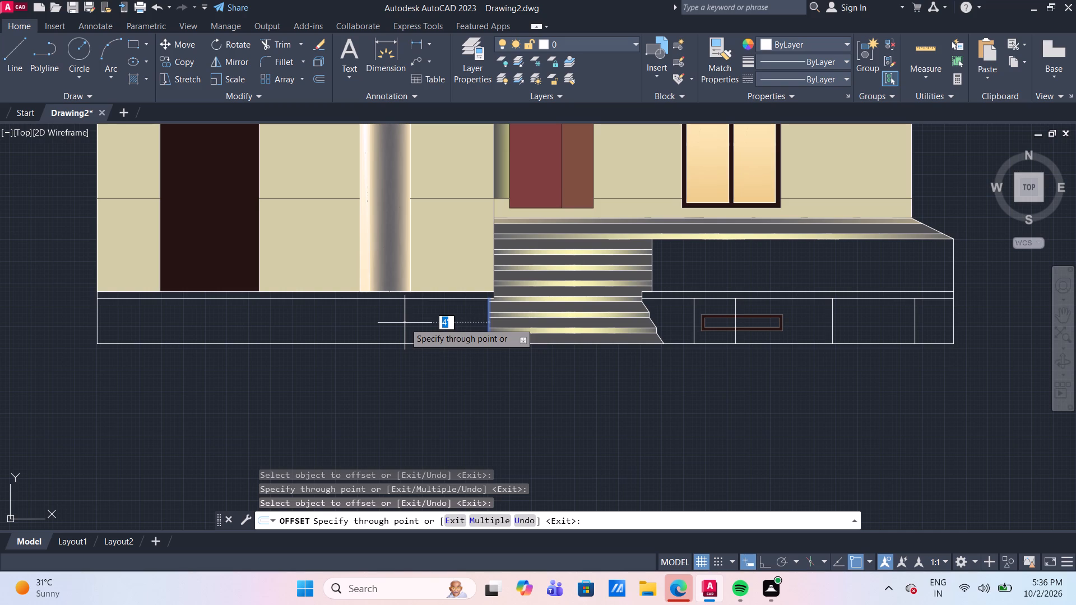
click(406, 323)
click(406, 323)
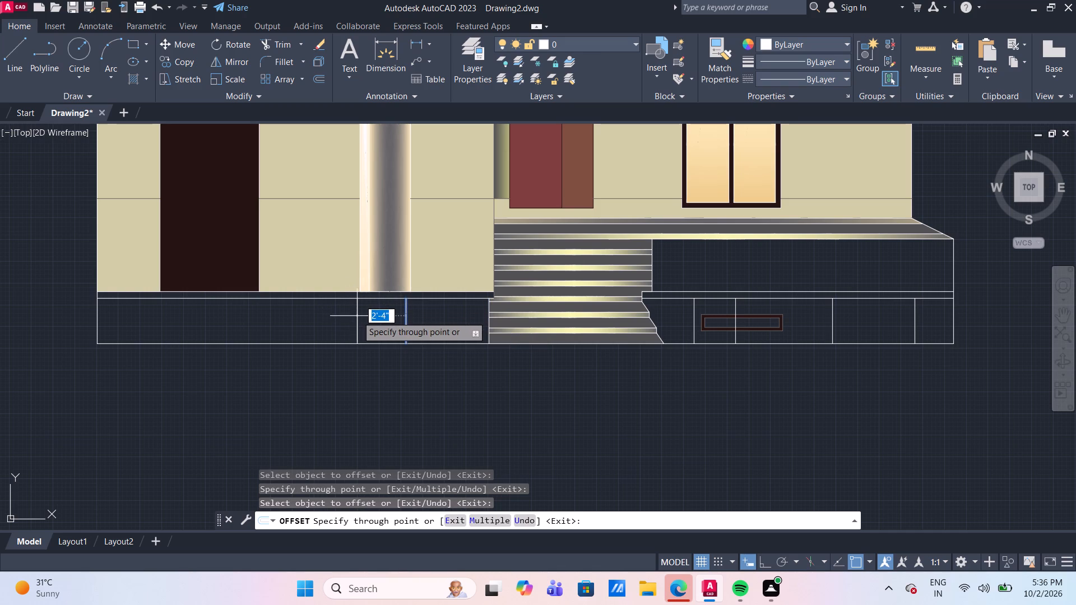
click(358, 320)
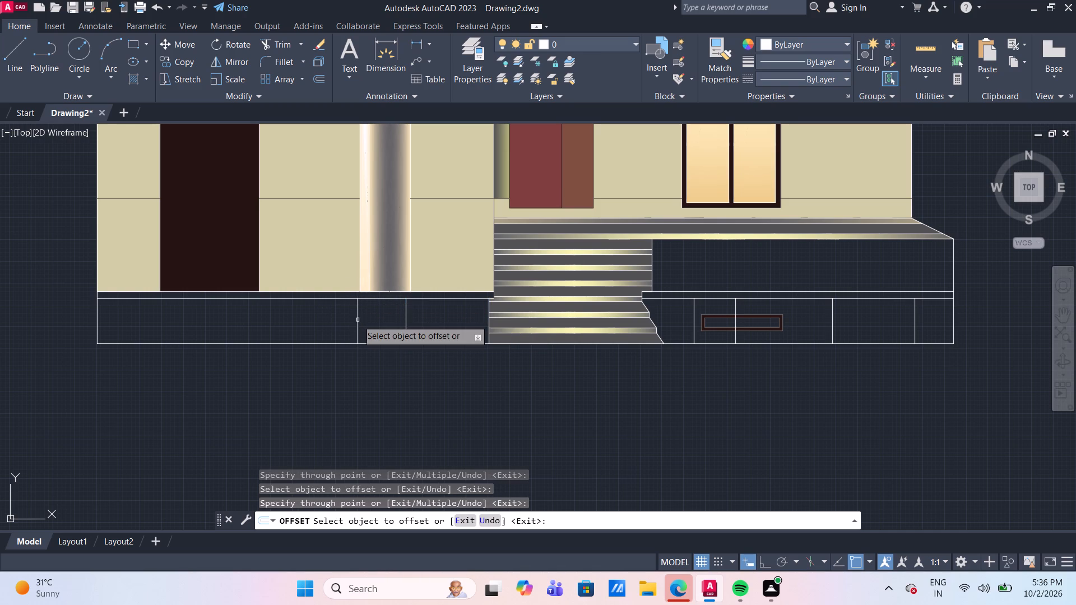
Offset three more vertical dividers successively toward the plinth's far end below the column wall, the first about 4' and the second about 2'-7" away.
click(358, 320)
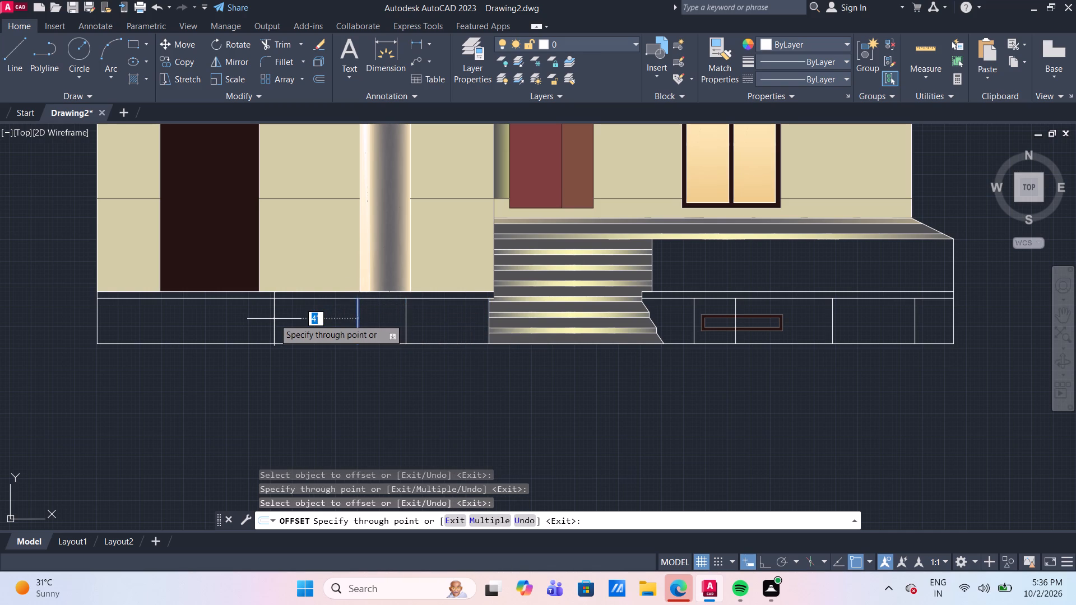
click(274, 319)
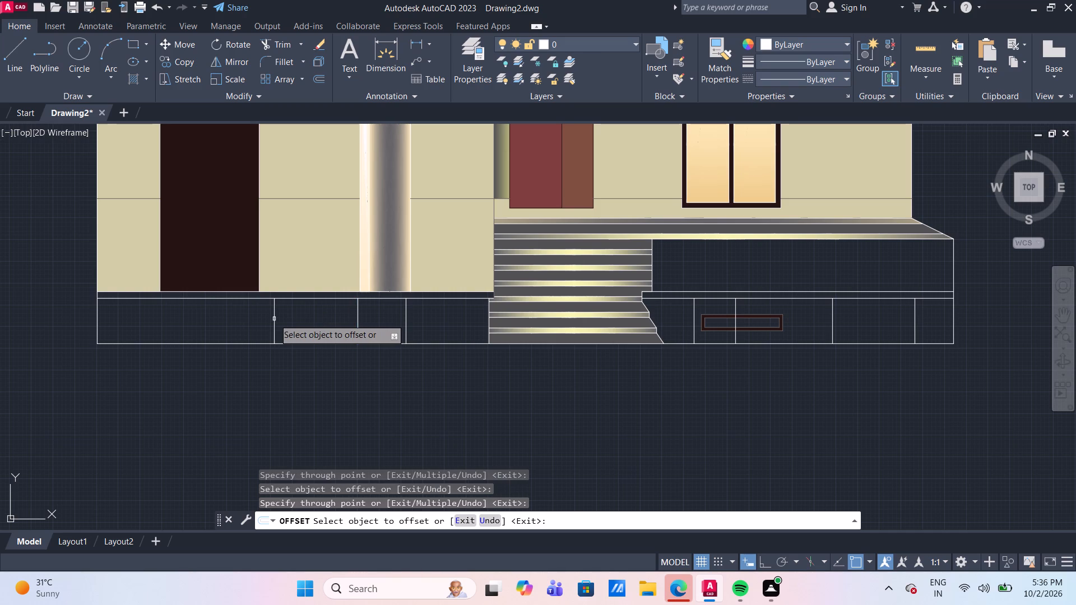
click(274, 319)
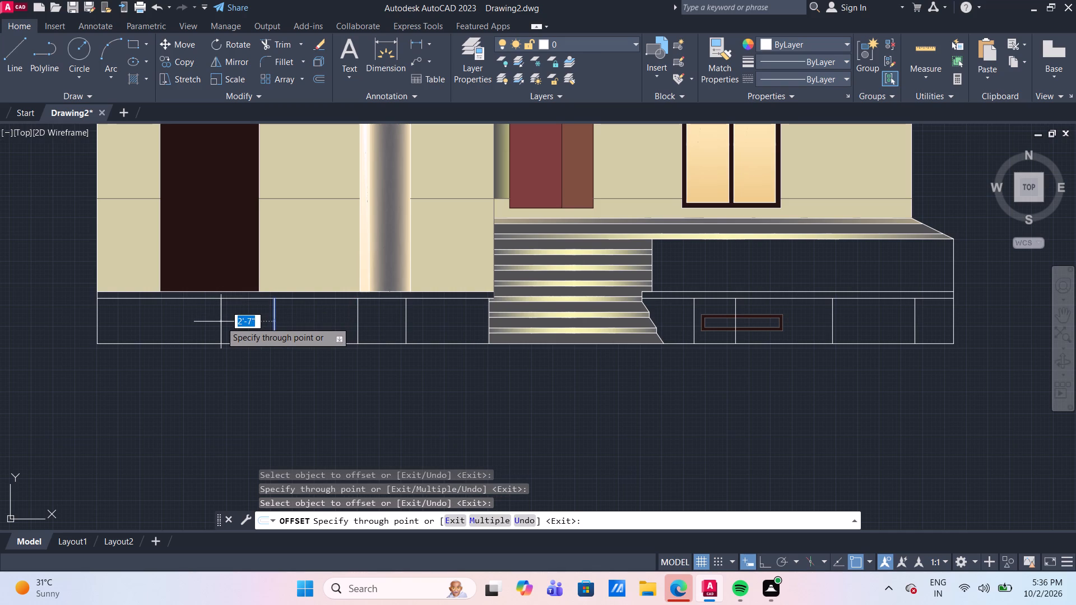
click(221, 322)
click(221, 322)
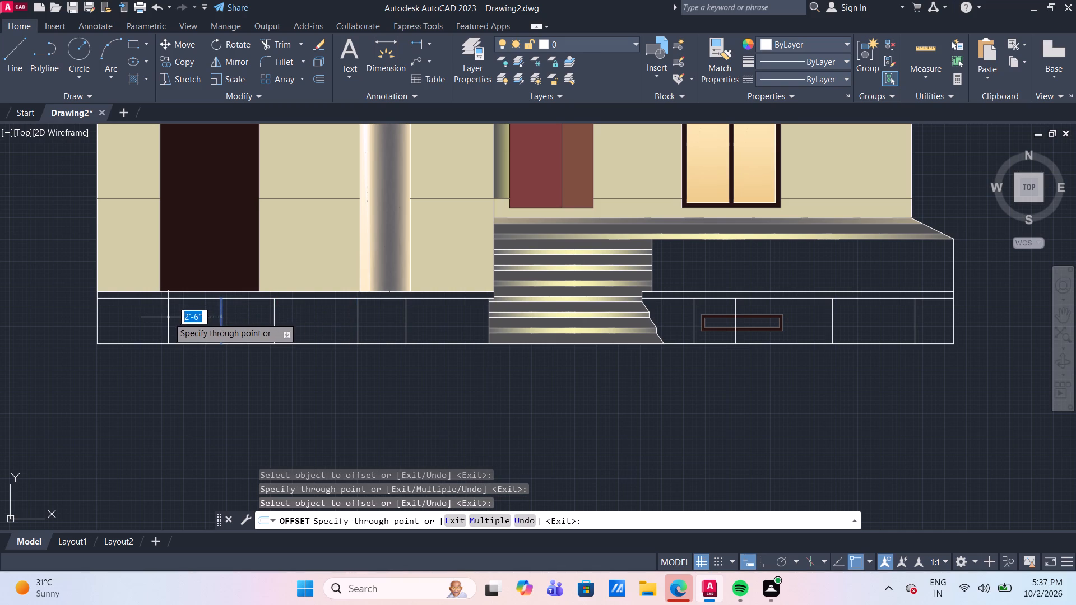
click(141, 320)
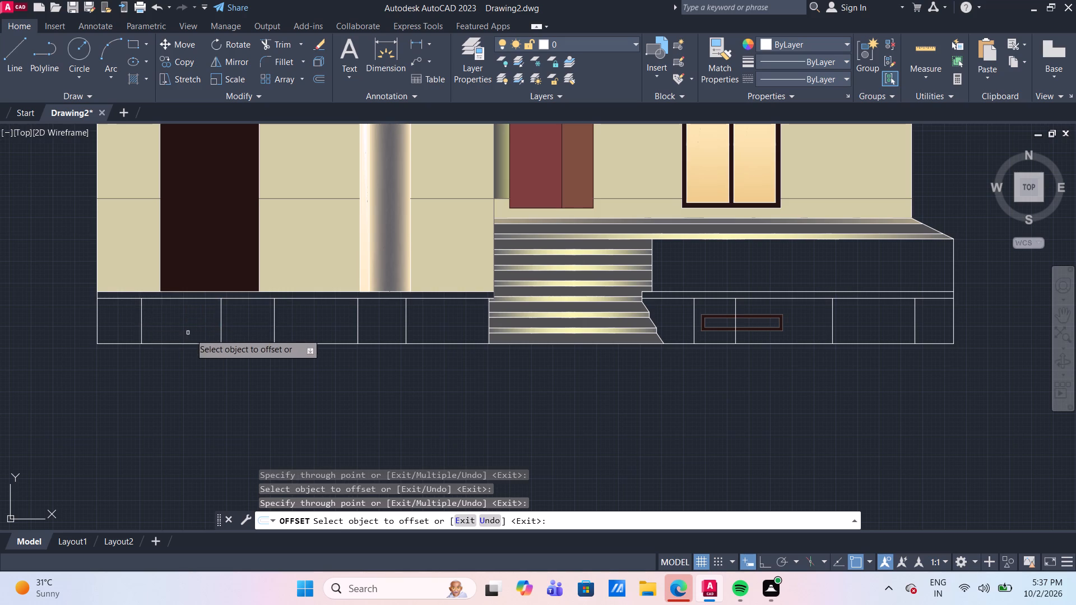
scroll(286, 367, down, 2)
scroll(324, 399, up, 2)
scroll(328, 399, down, 1)
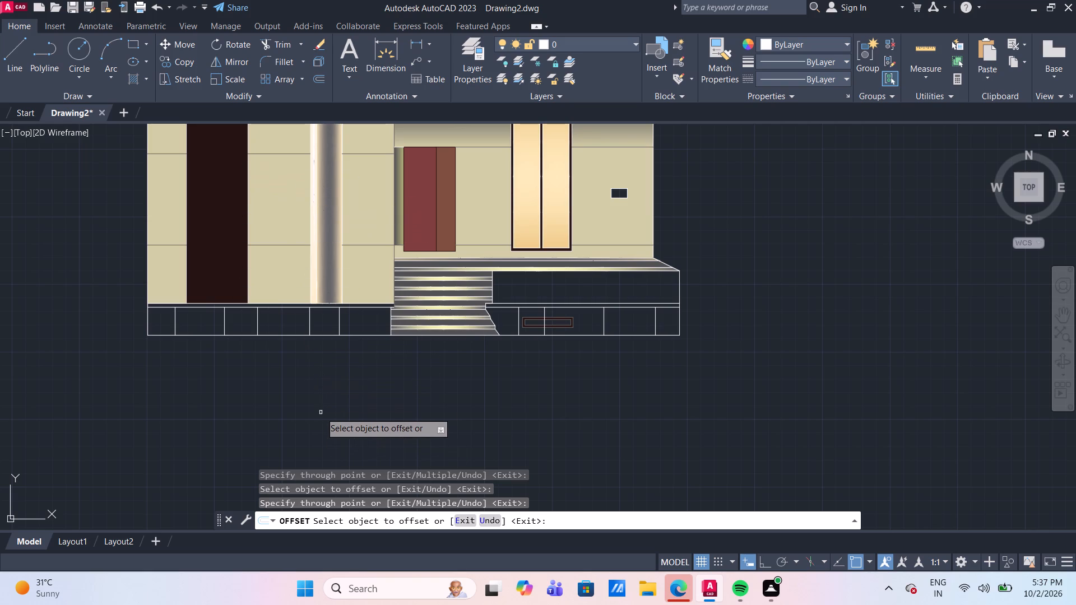
key(Escape)
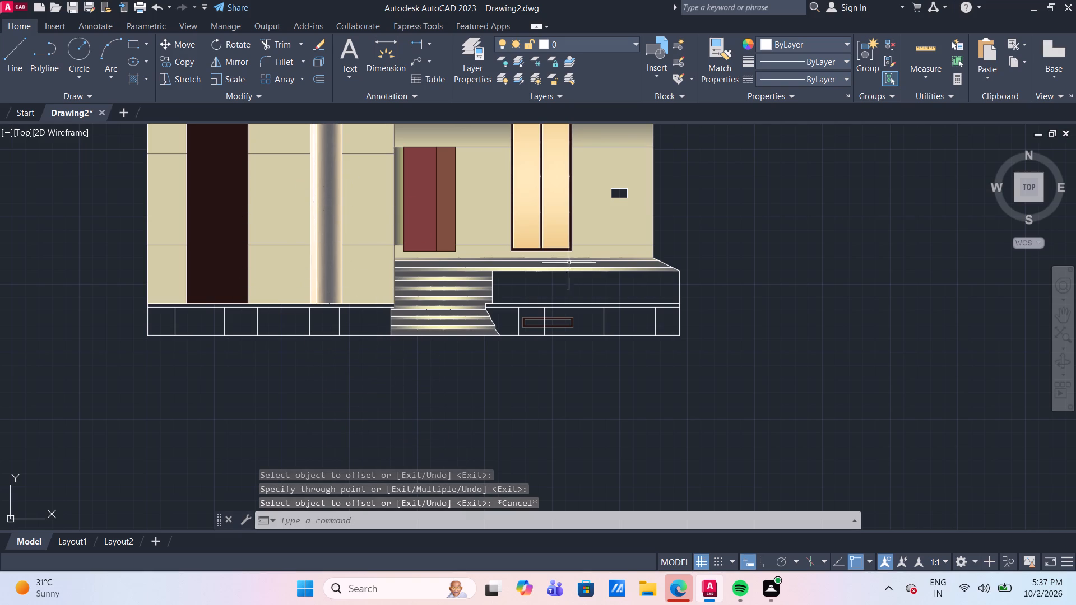
Set up a GR_CURVED gradient hatch for the plinth panels with colours 147,149,152 and 99,100,102.
scroll(563, 272, up, 1)
scroll(595, 305, up, 1)
middle_drag(595, 305, 545, 306)
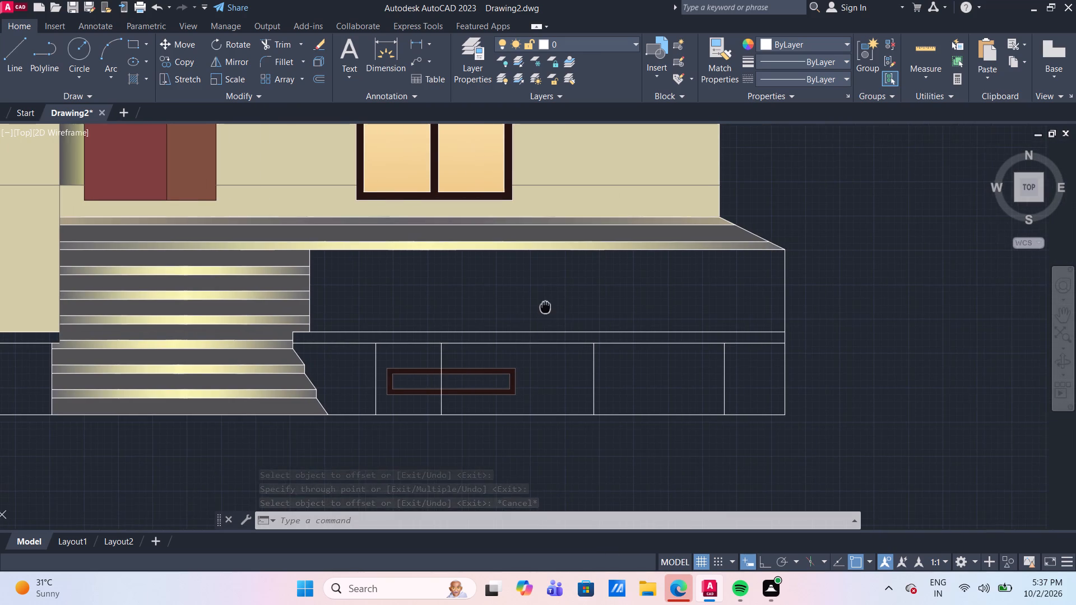
middle_drag(545, 306, 523, 306)
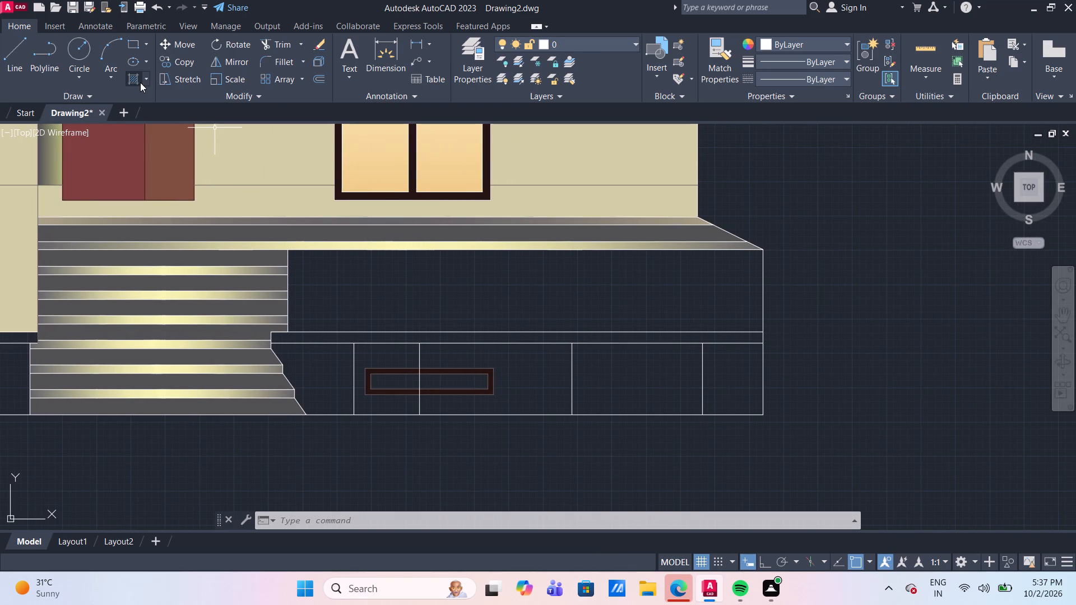
click(147, 77)
click(152, 127)
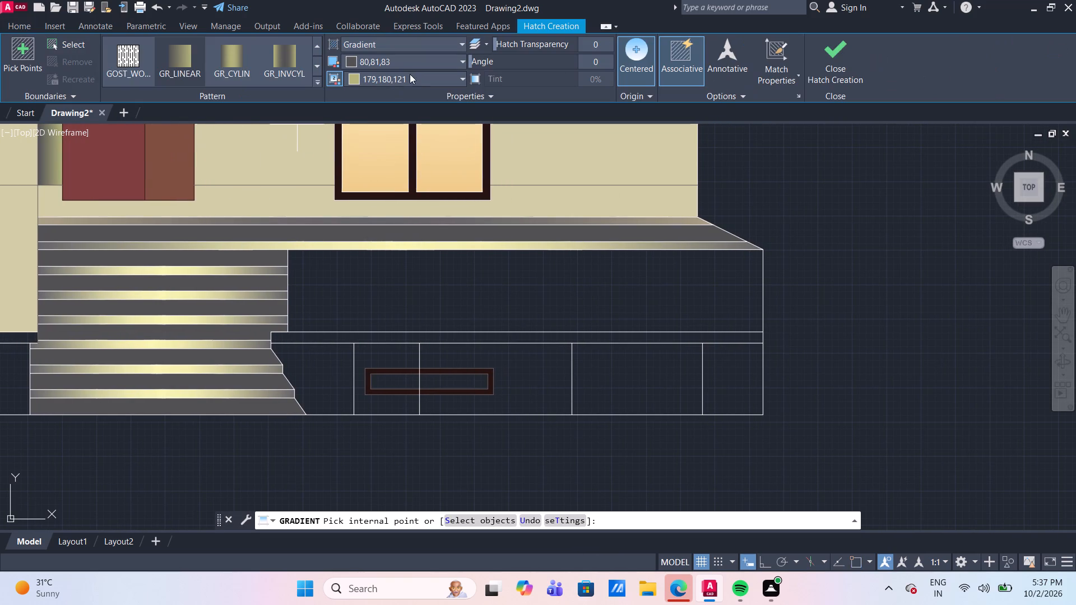
click(410, 79)
click(353, 113)
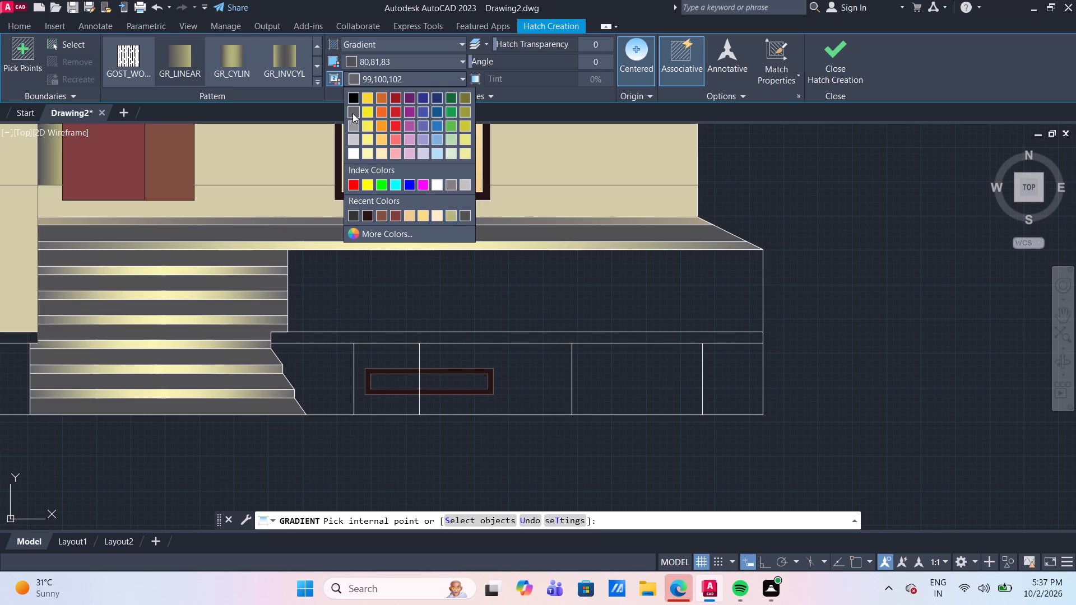
click(425, 61)
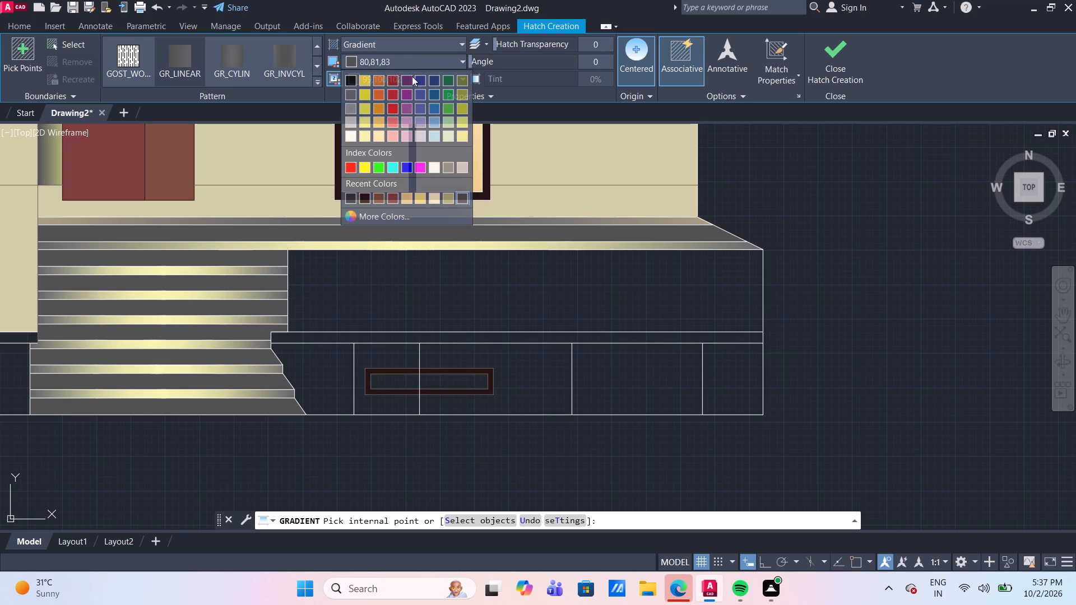
click(351, 108)
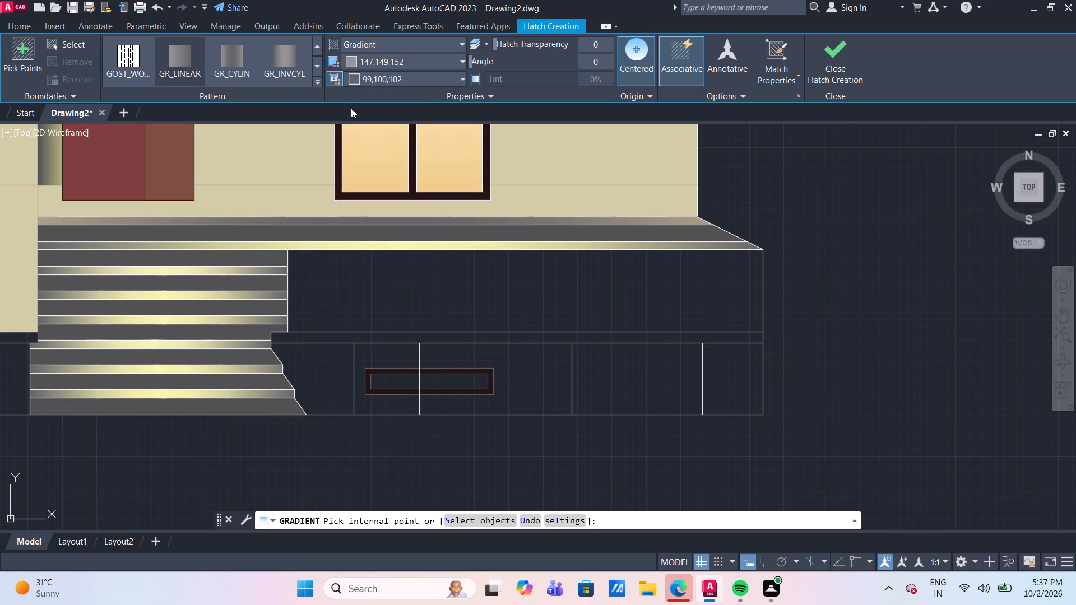
click(318, 66)
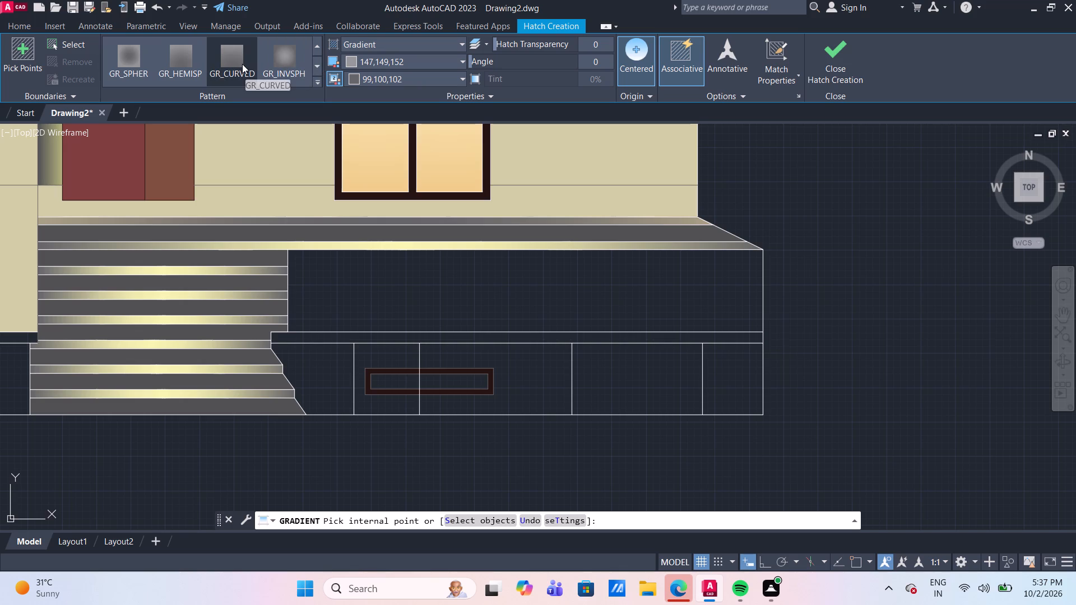
click(242, 64)
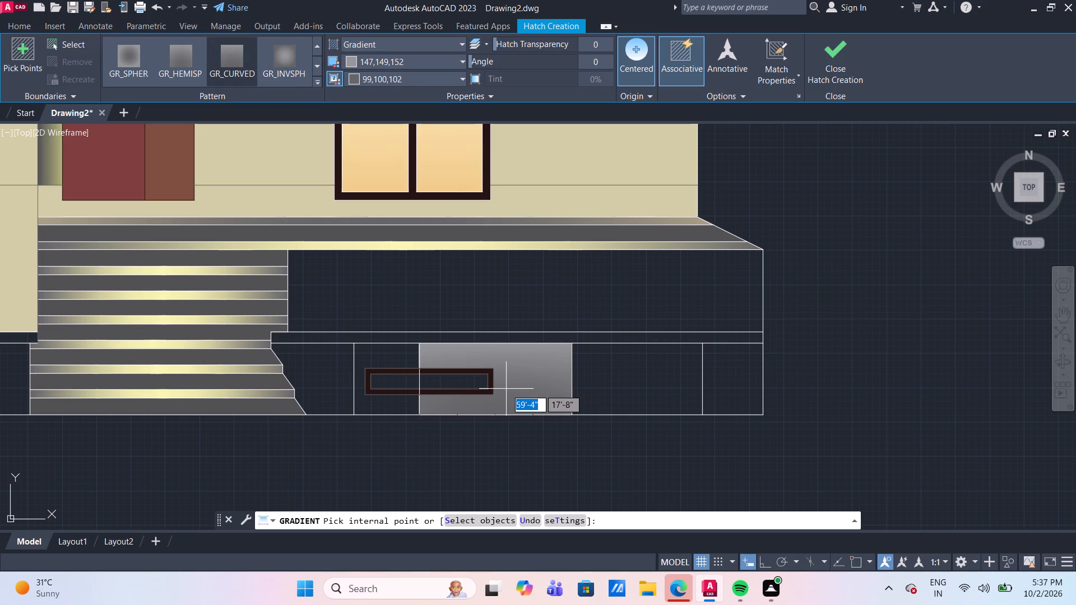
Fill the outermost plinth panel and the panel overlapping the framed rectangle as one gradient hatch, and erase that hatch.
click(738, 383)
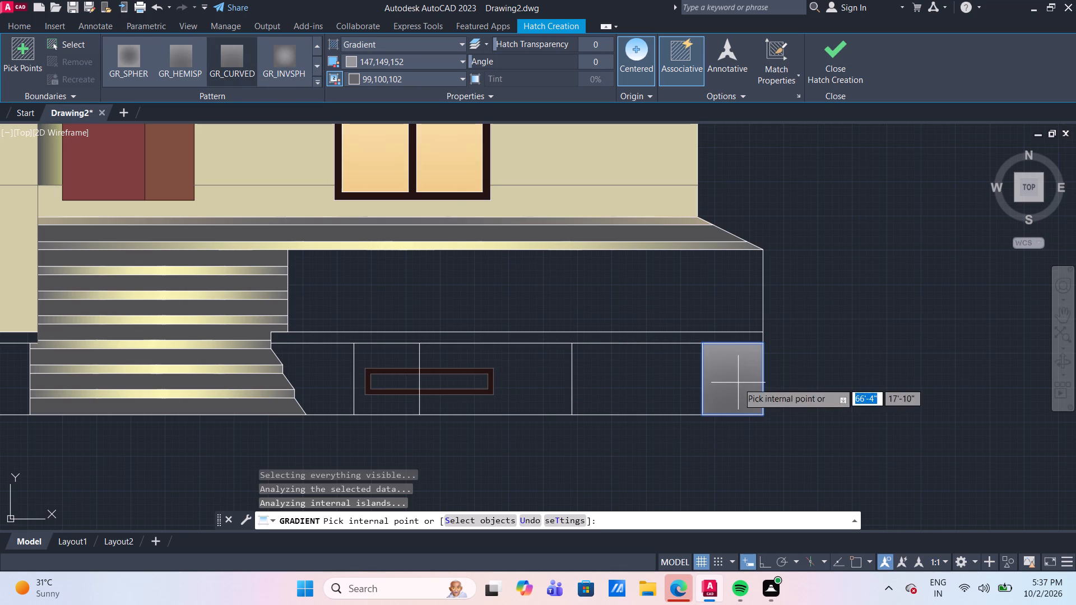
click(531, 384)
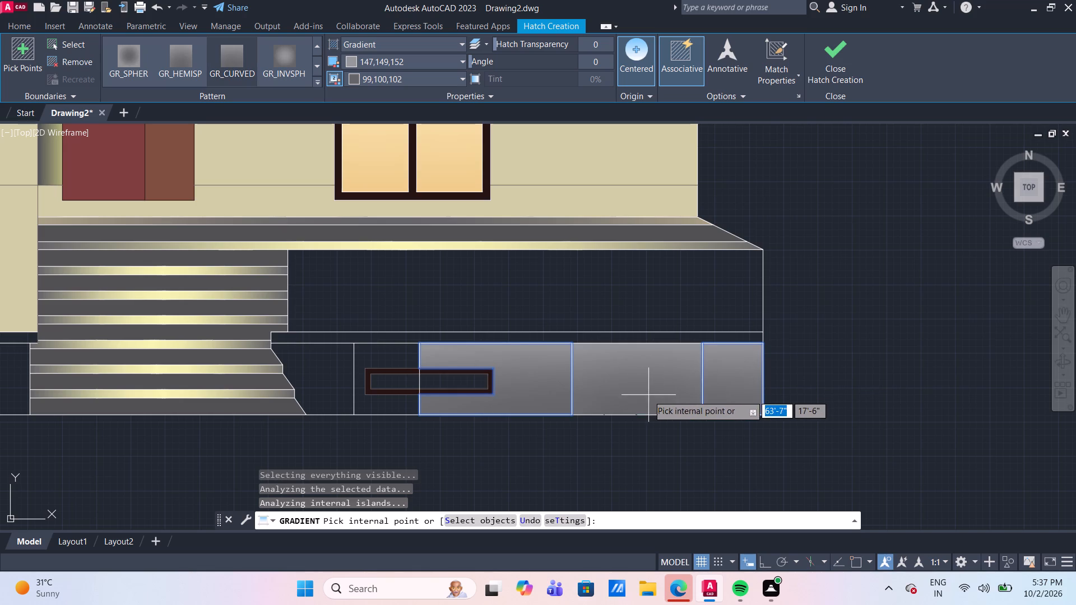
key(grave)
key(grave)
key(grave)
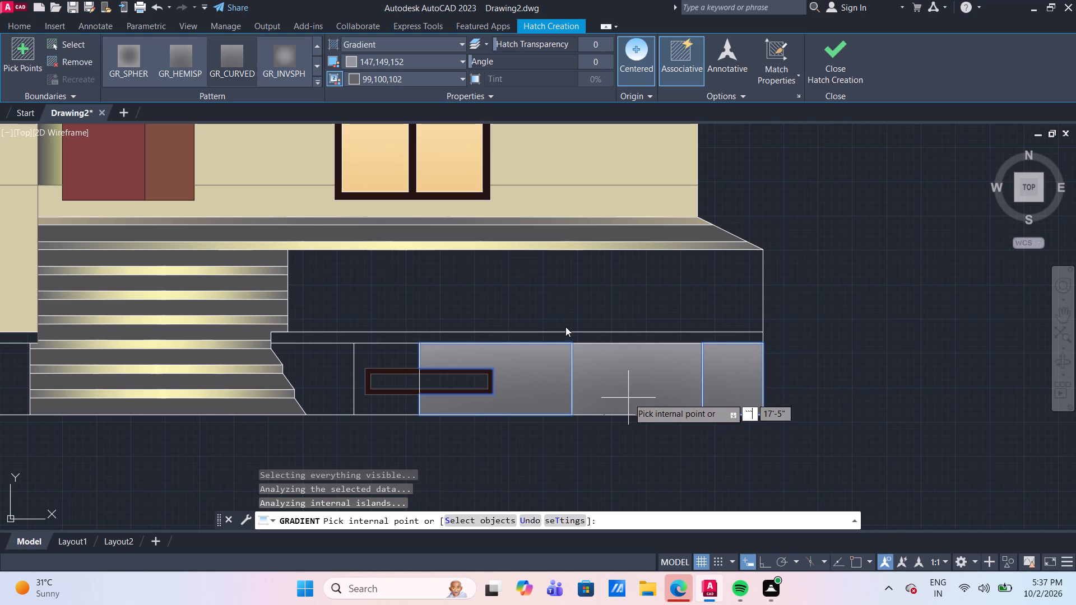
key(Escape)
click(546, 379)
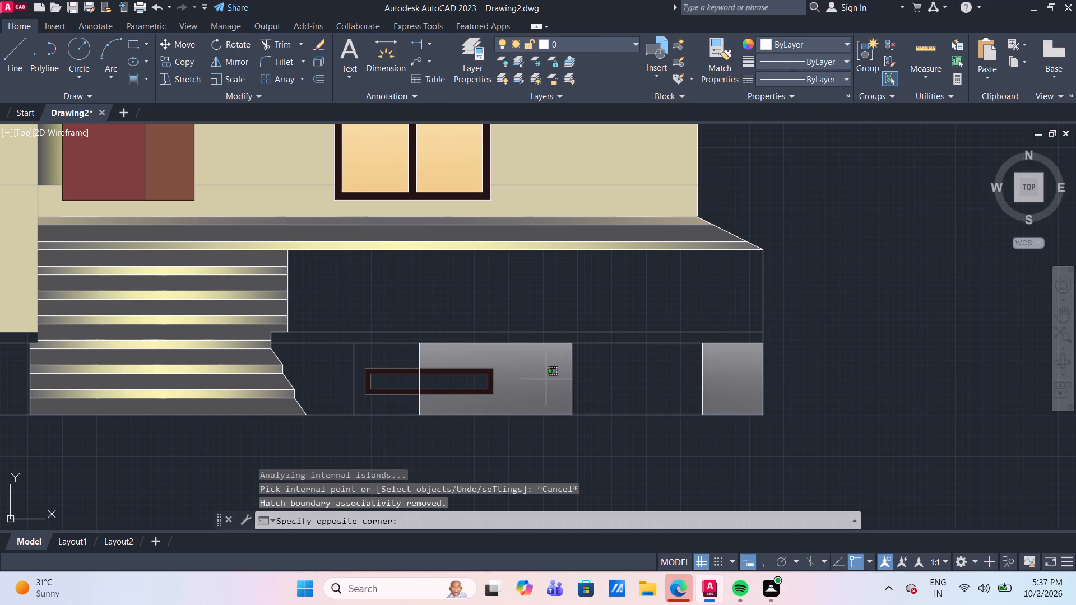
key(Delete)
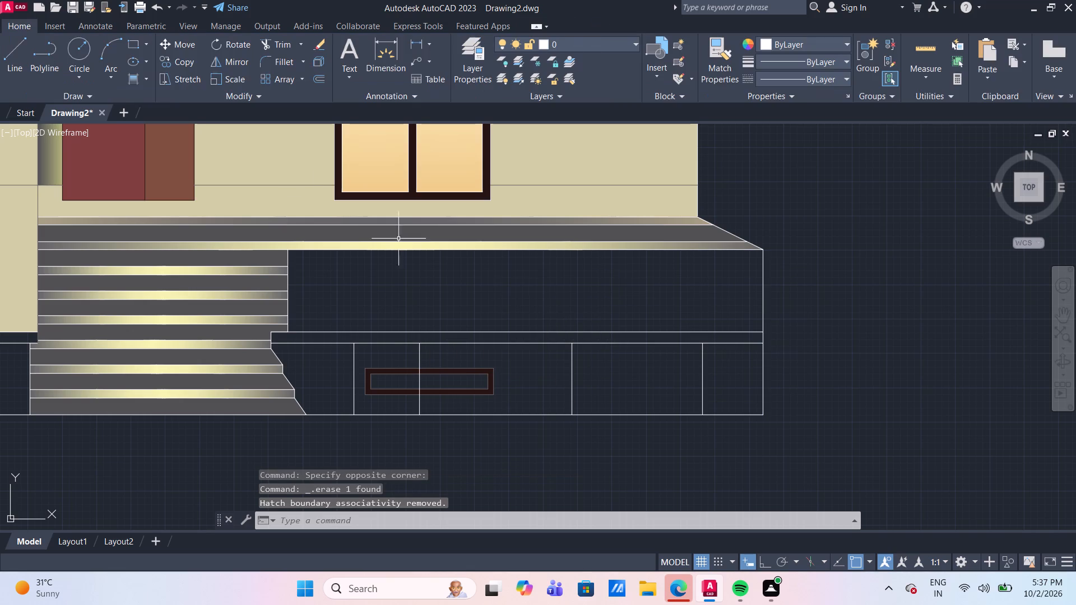
Fill the outermost plinth panel and the panel overlapping the framed rectangle, including inside its frame, with separate GR_CURVED gradient hatches.
click(136, 81)
click(742, 391)
key(Return)
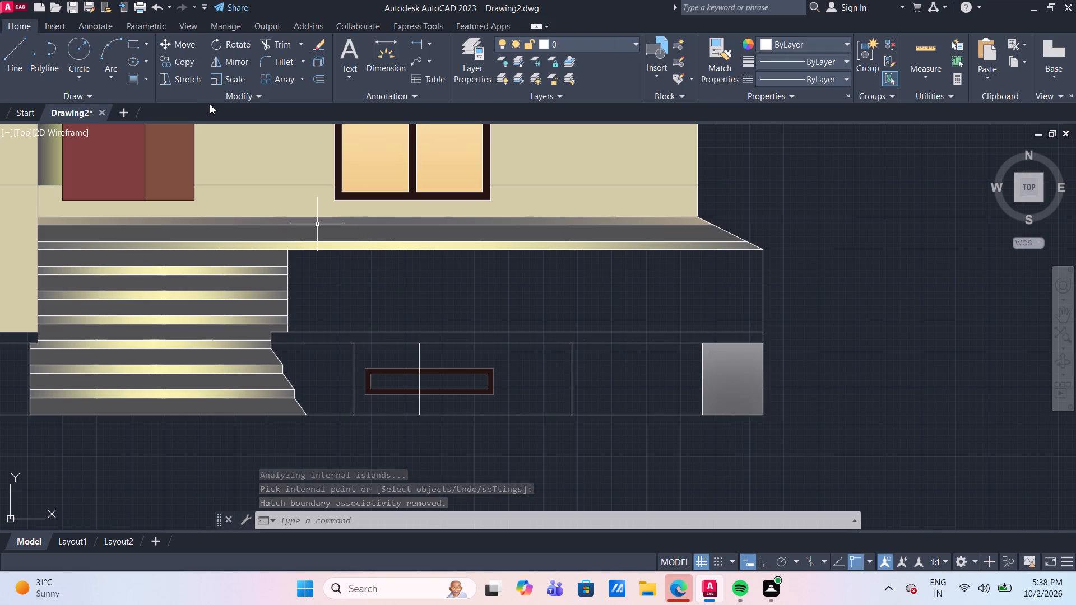
click(129, 75)
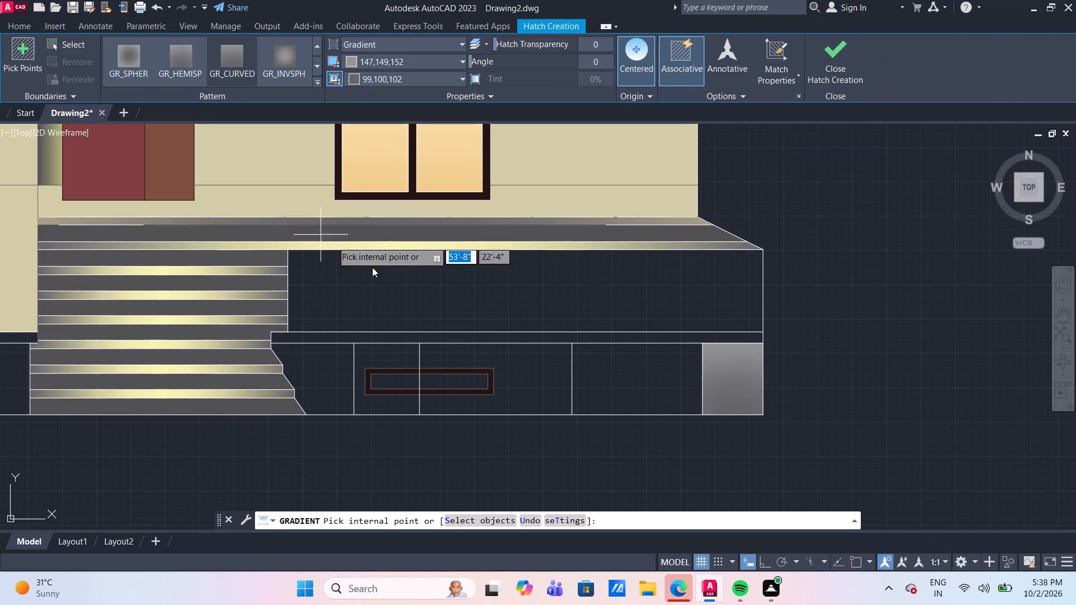
click(531, 397)
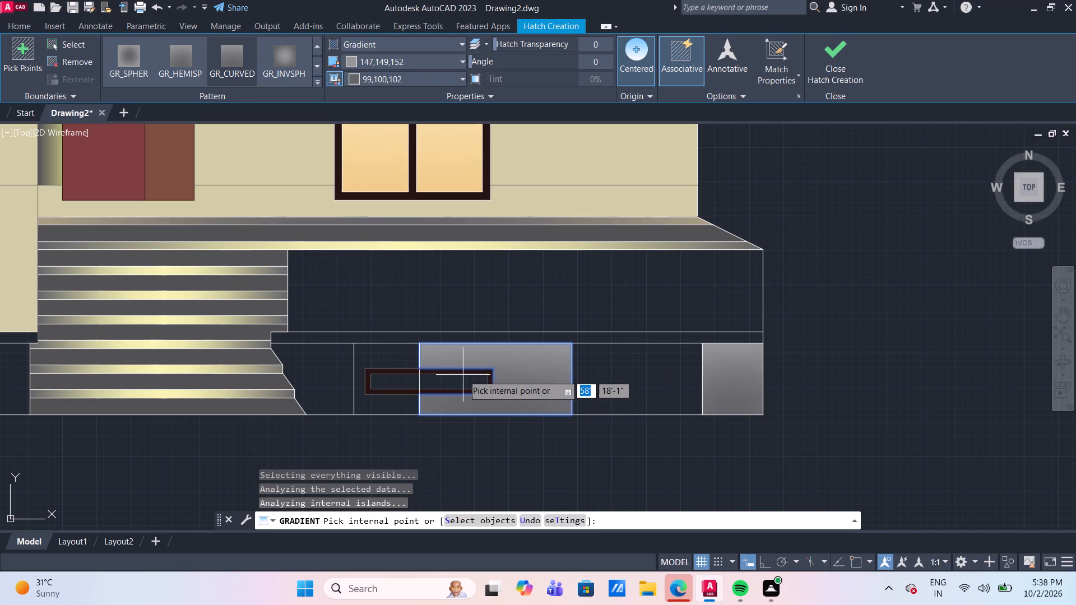
click(462, 377)
key(Return)
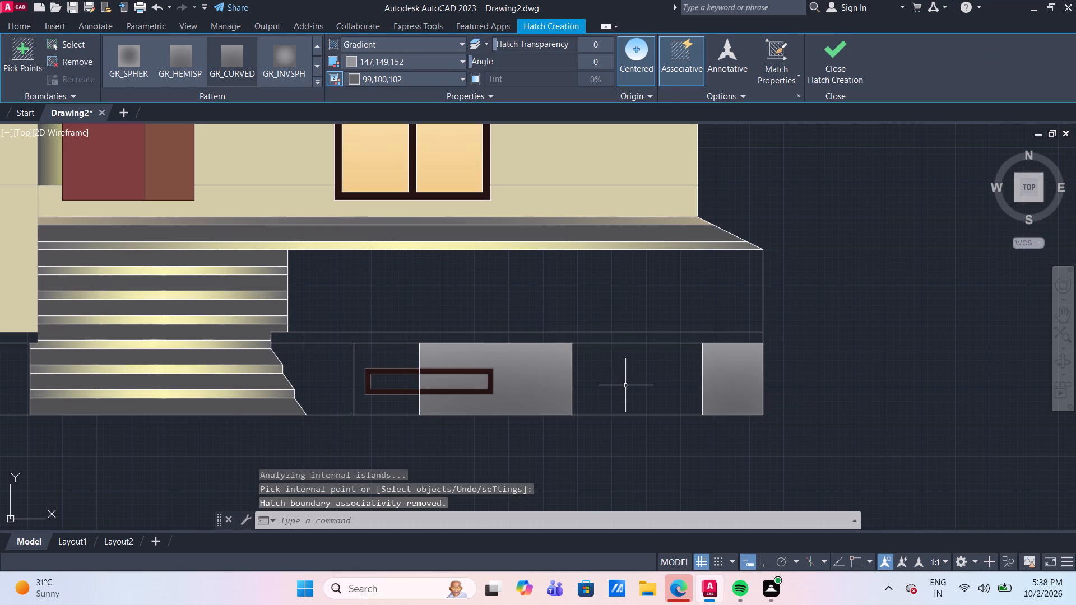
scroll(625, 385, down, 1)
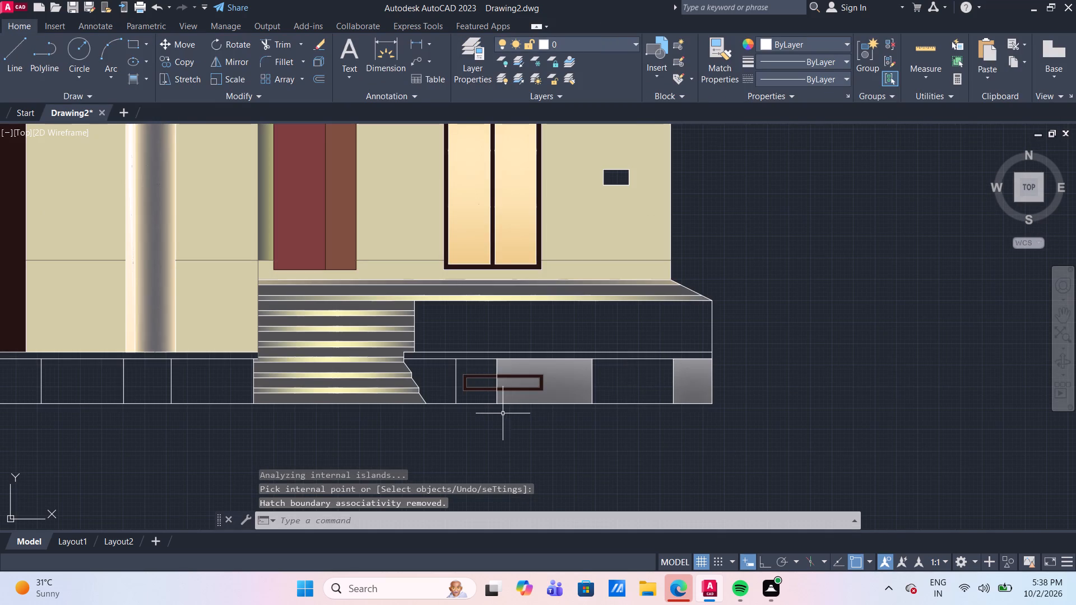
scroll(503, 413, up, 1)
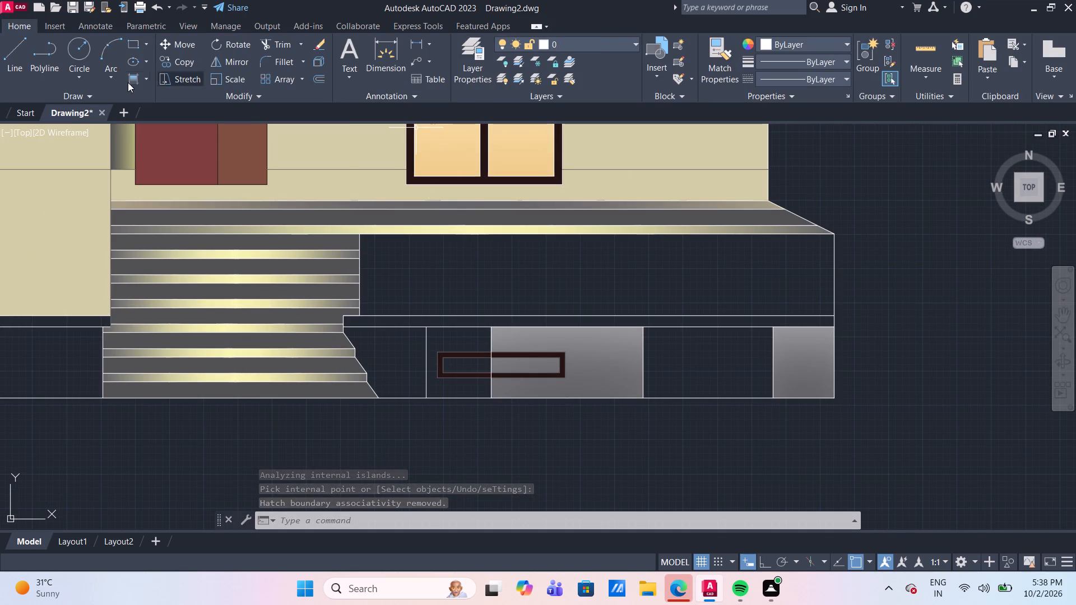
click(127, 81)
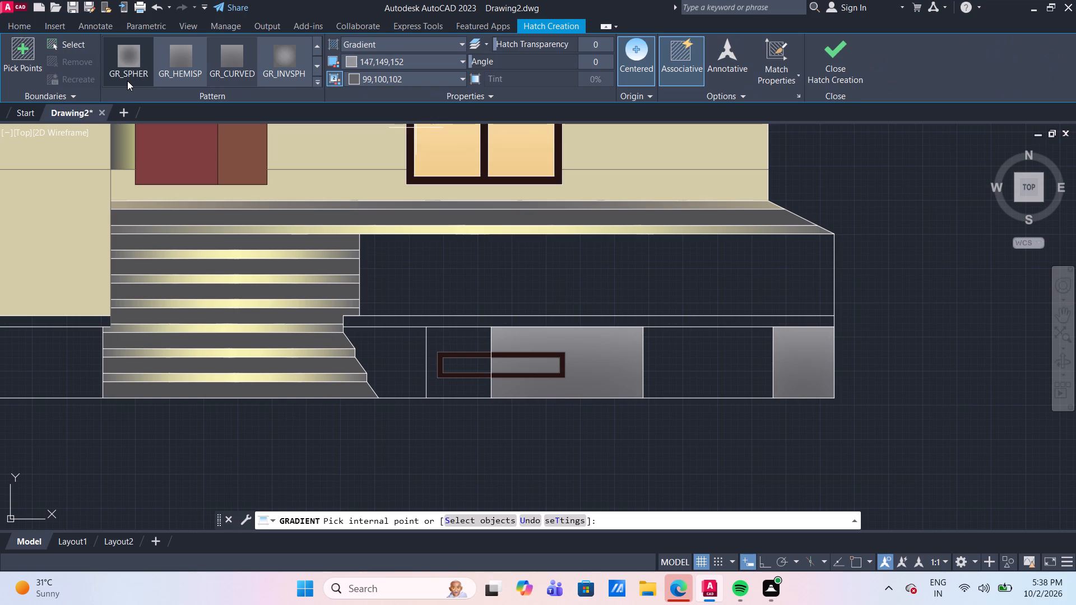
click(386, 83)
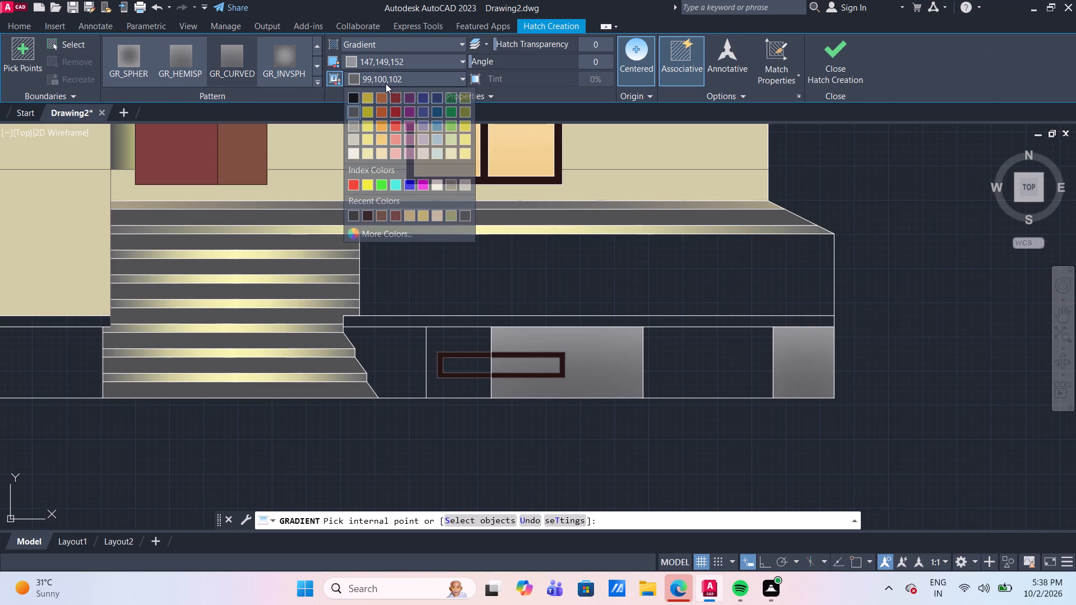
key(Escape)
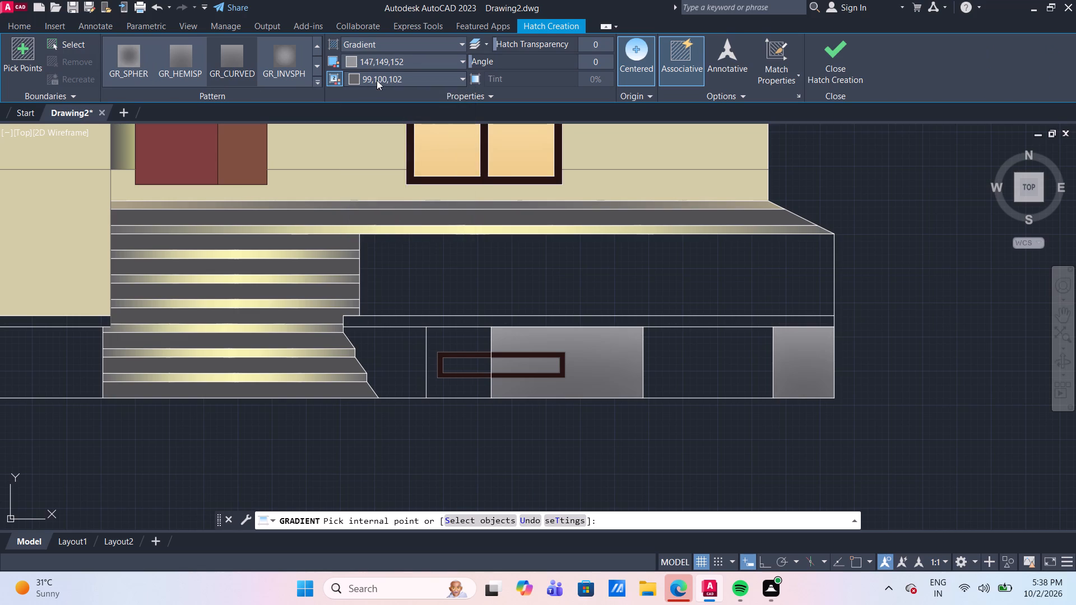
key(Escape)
Fill the stepped-edge plinth panel directly beside the stairs, below the veranda, with the 147,149,152 and 99,100,102 gradient hatch.
scroll(469, 176, down, 1)
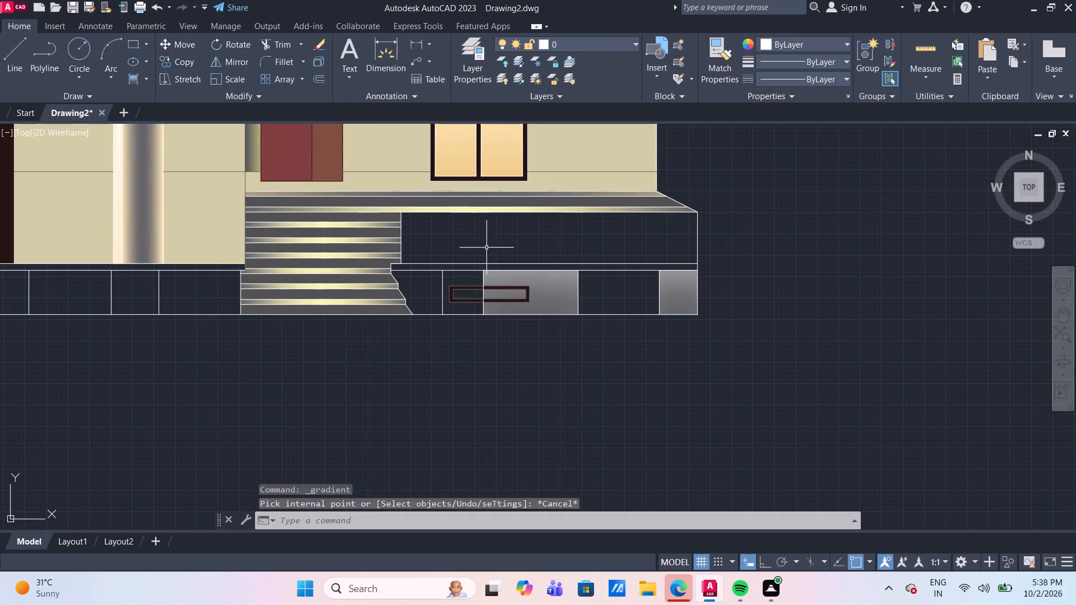
scroll(485, 248, up, 2)
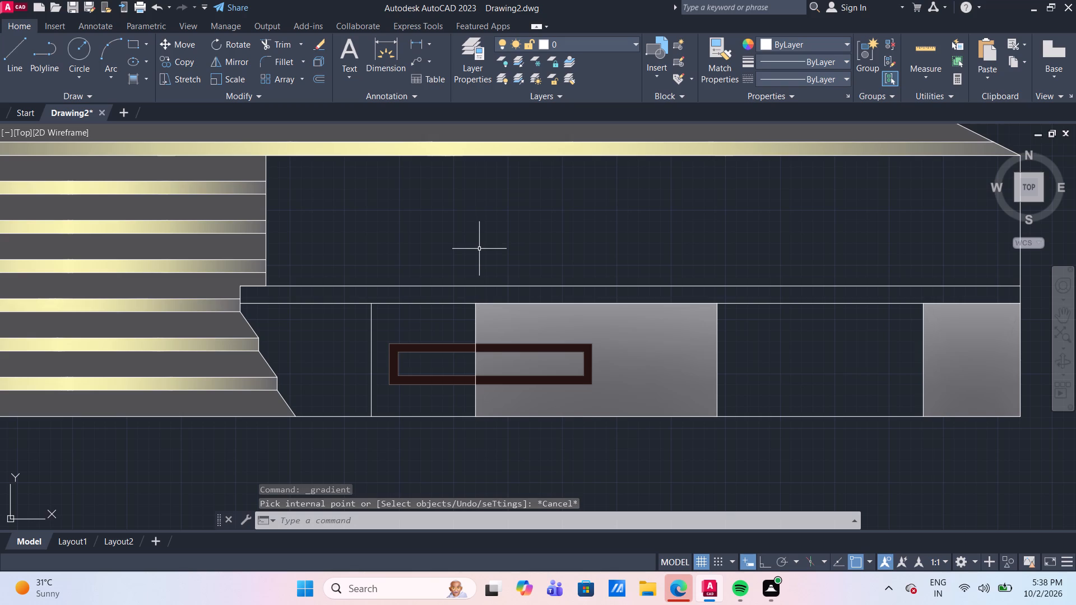
middle_drag(402, 237, 453, 230)
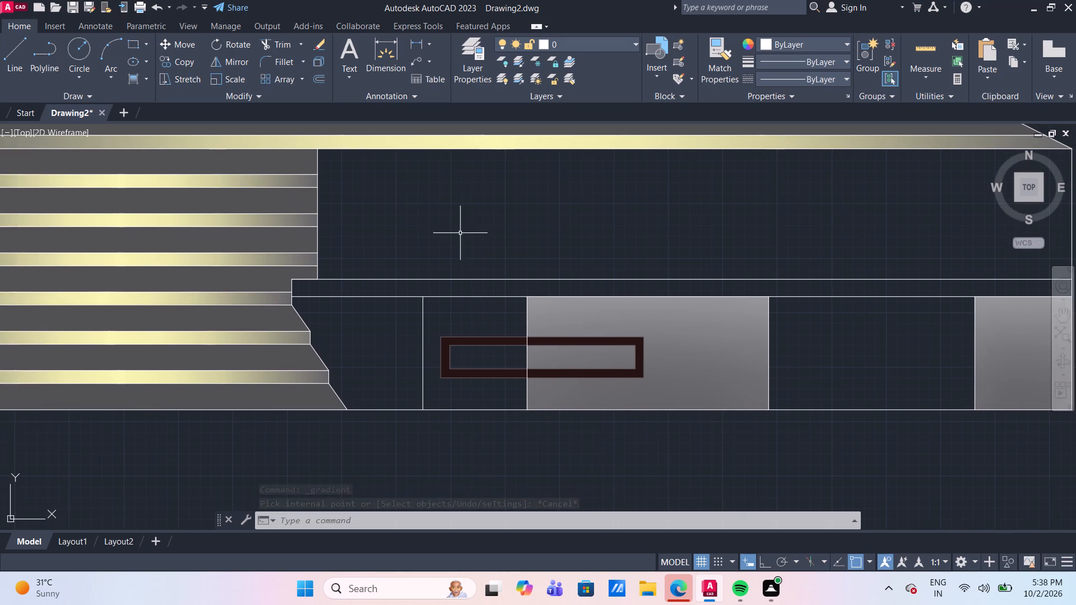
scroll(462, 233, down, 1)
click(136, 80)
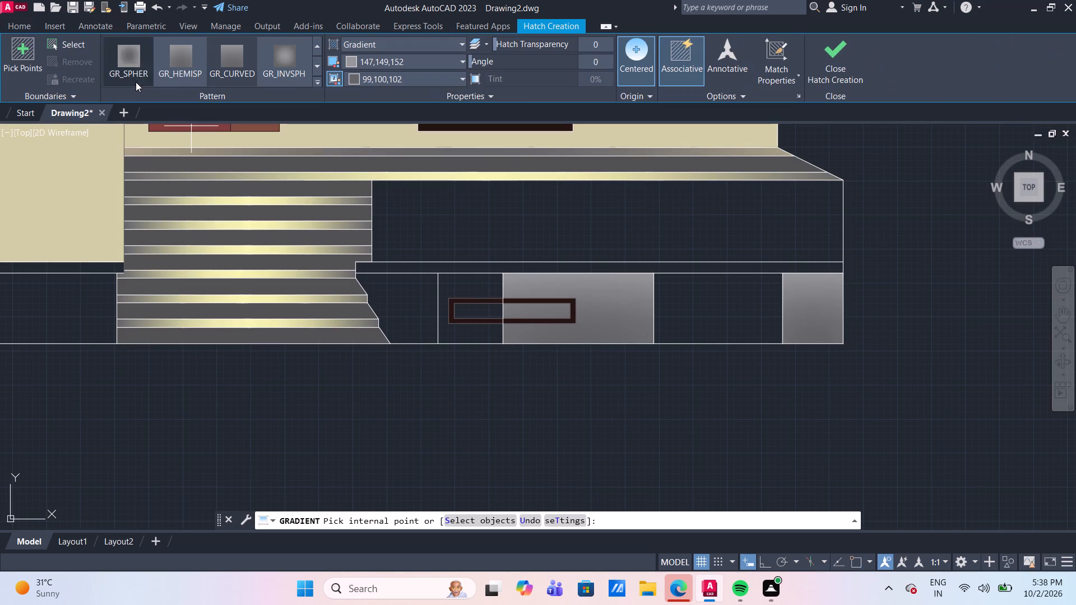
click(407, 307)
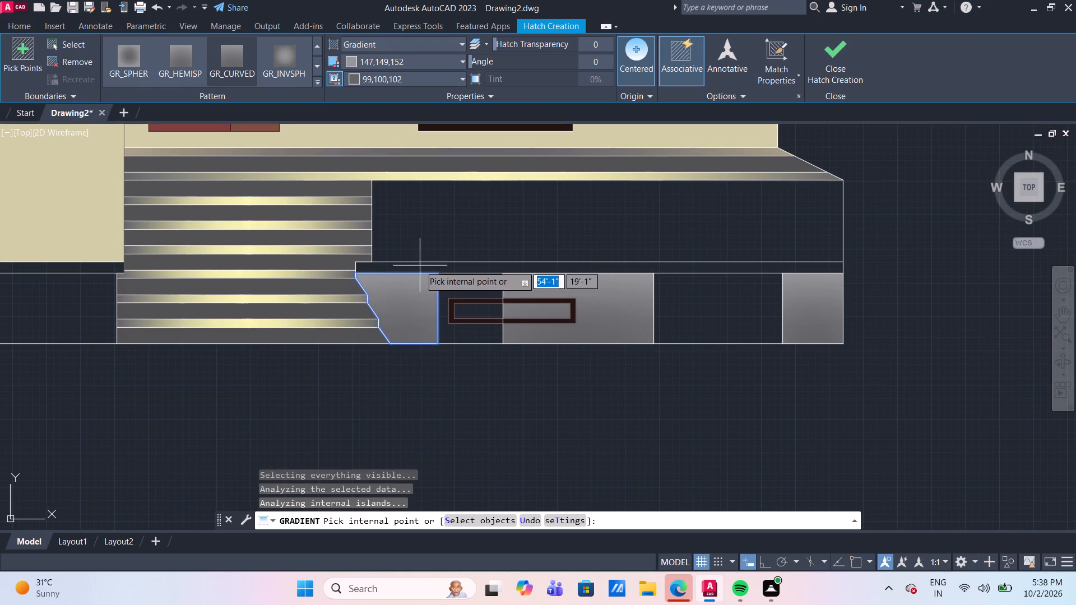
key(Escape)
Fill three alternating plinth panels below the column wall, starting with the one adjoining the stairs, with separate gradients in the same two greys.
scroll(448, 242, down, 3)
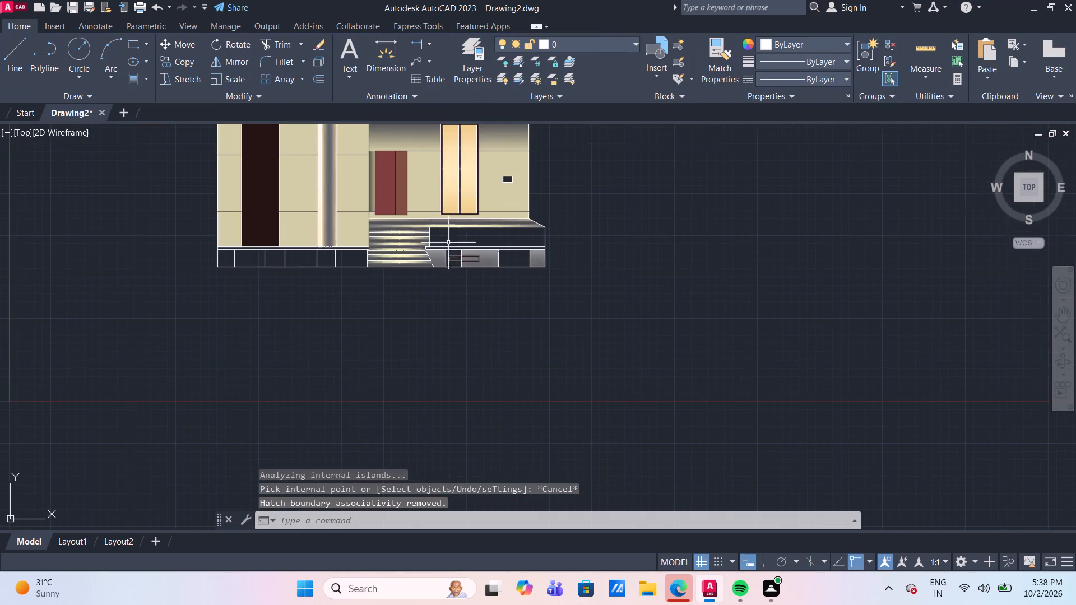
scroll(316, 245, up, 3)
middle_drag(344, 283, 456, 285)
scroll(440, 287, down, 1)
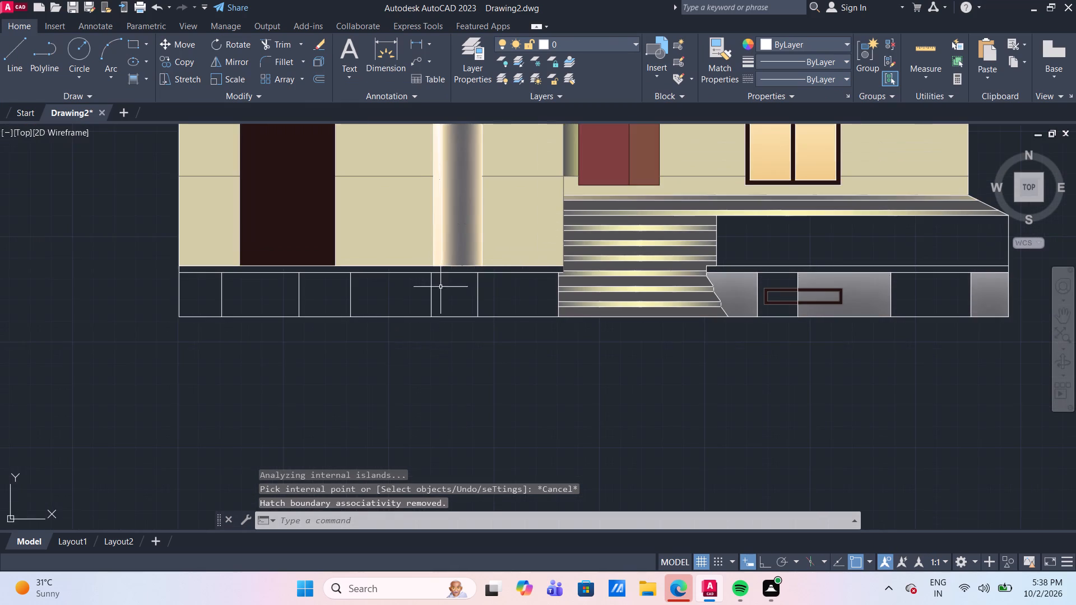
middle_drag(431, 295, 402, 292)
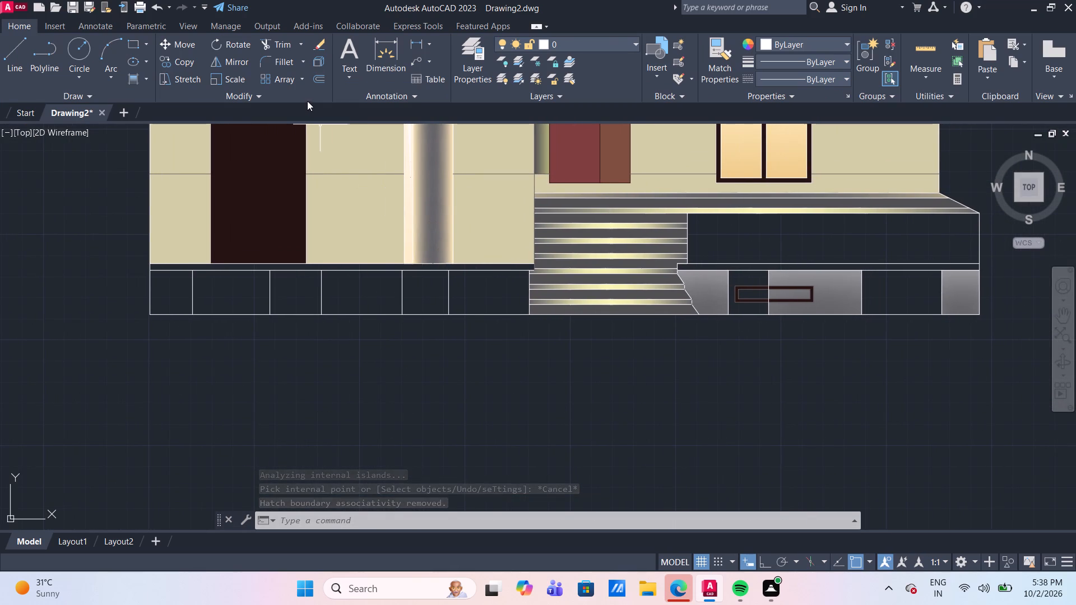
click(134, 78)
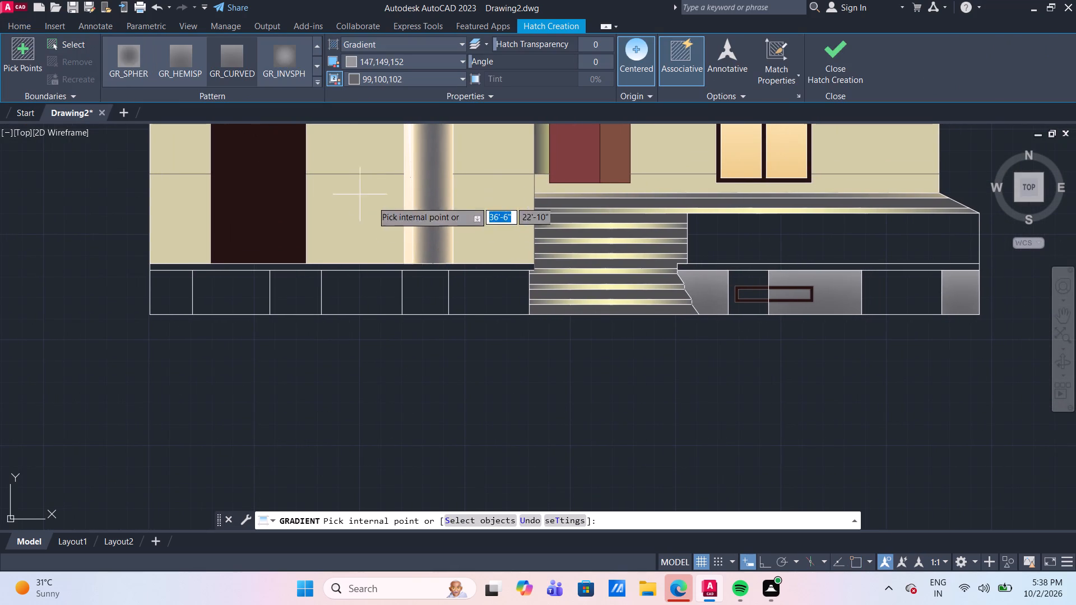
click(500, 295)
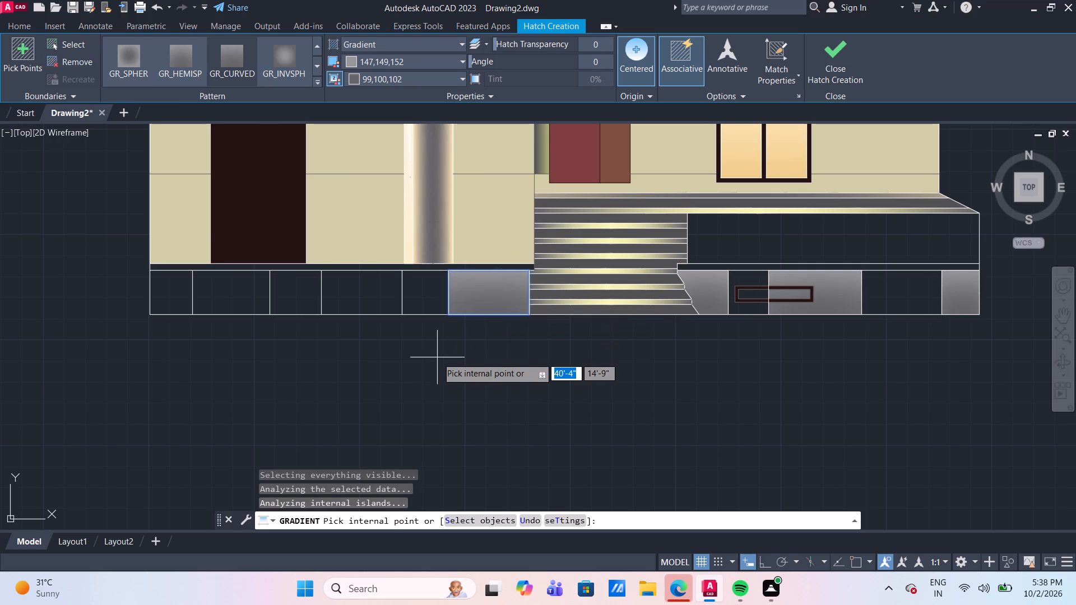
key(Return)
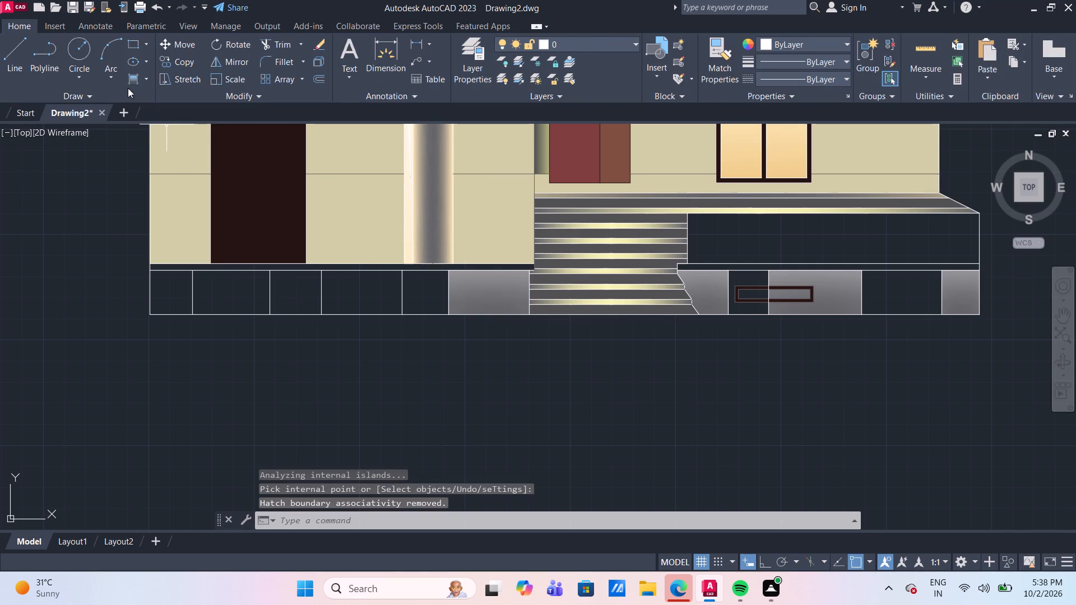
click(133, 76)
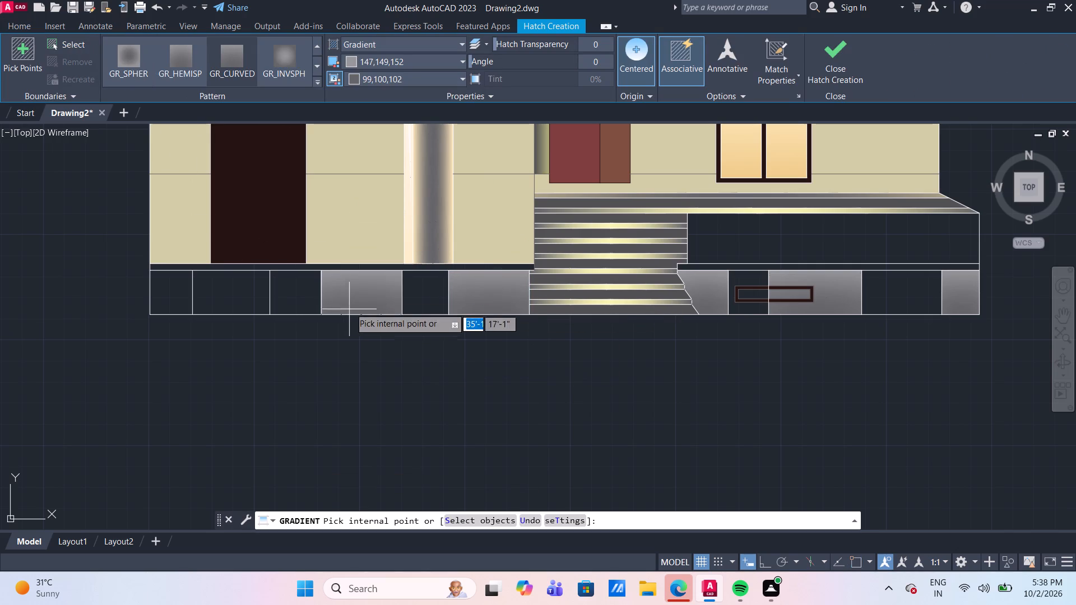
click(355, 298)
key(Escape)
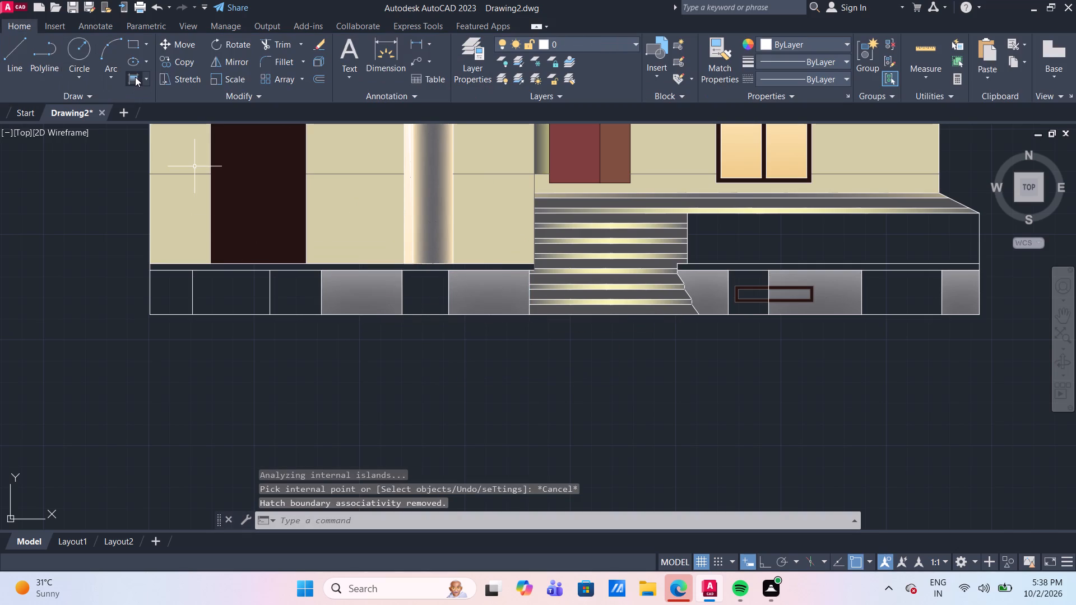
click(135, 77)
click(233, 304)
key(Escape)
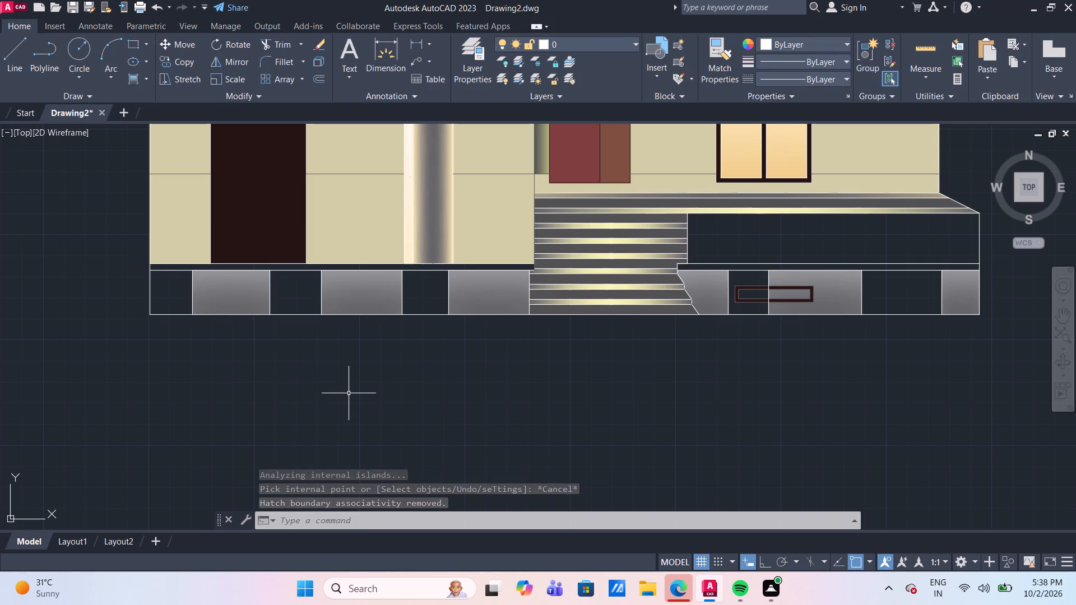
Set up a darker GR_INVHEM gradient hatch with first colour 99,100,102 and second colour 251.
click(138, 75)
click(424, 77)
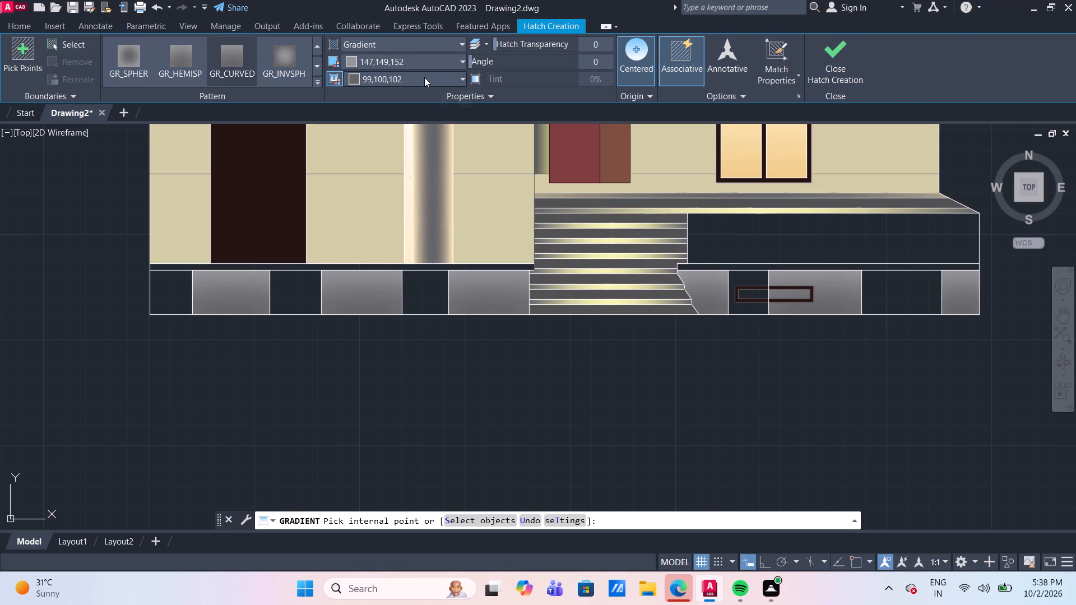
click(356, 215)
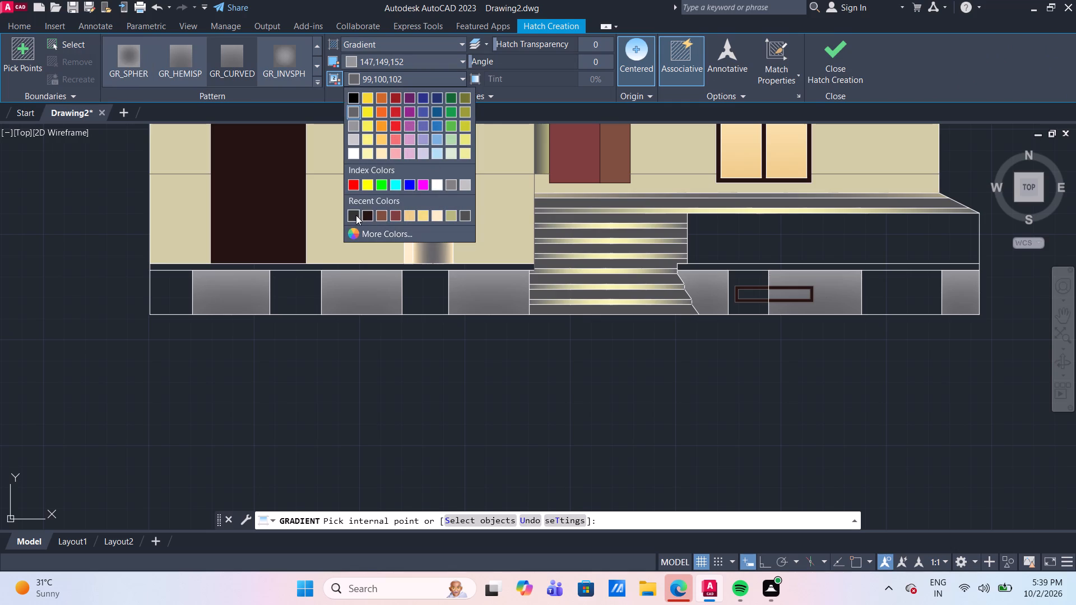
click(390, 61)
click(346, 92)
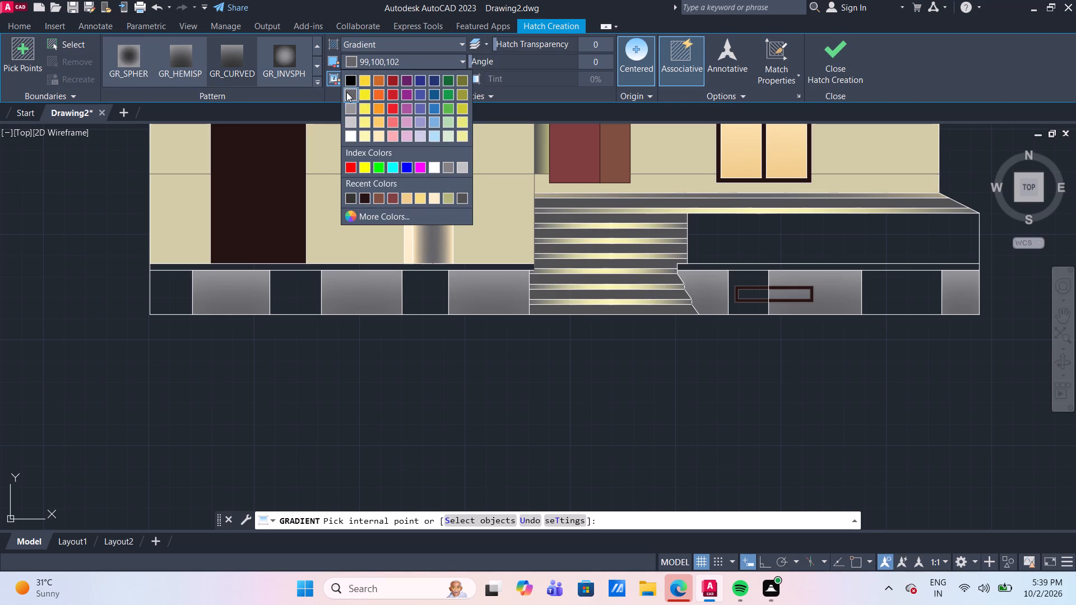
click(231, 59)
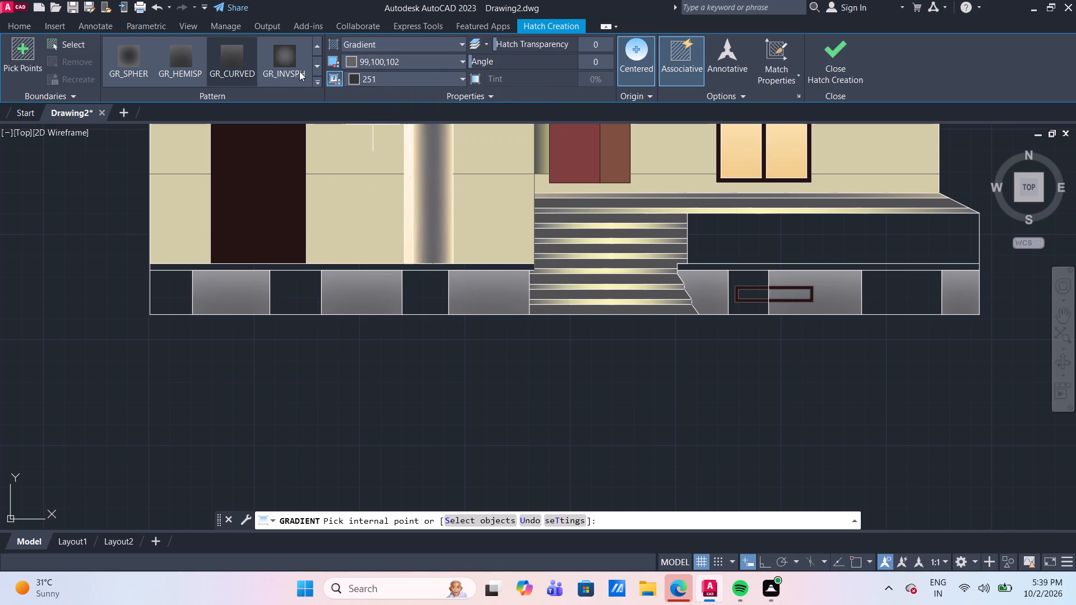
click(315, 48)
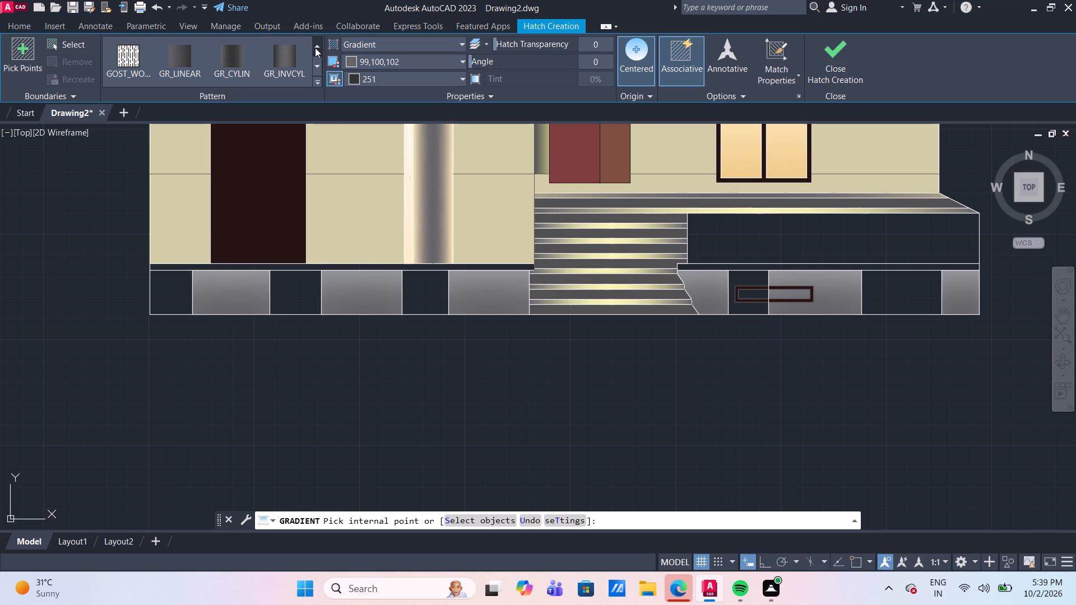
click(318, 67)
click(318, 67)
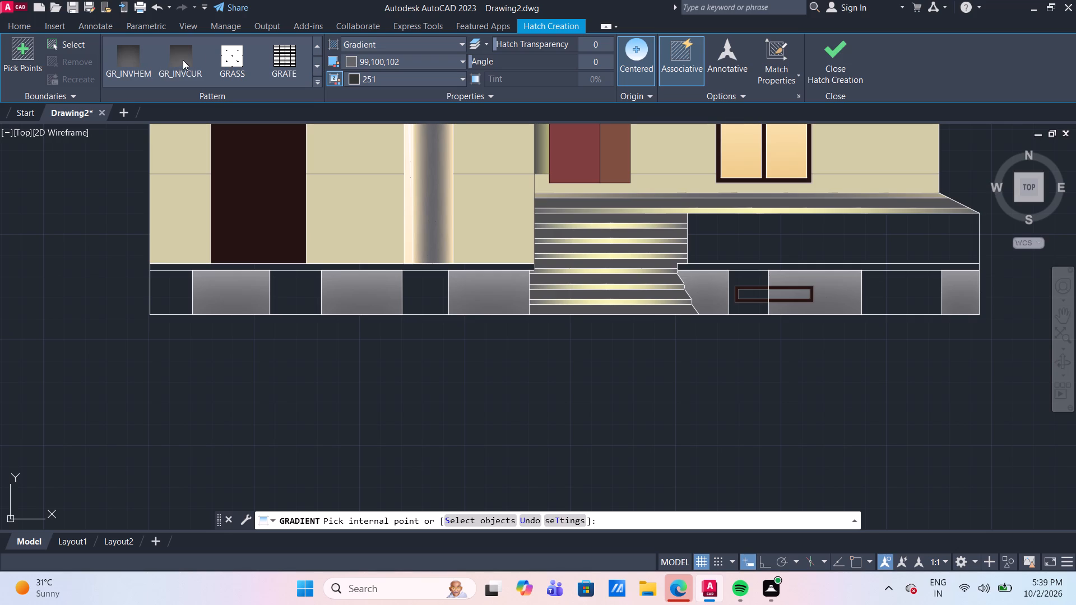
click(137, 61)
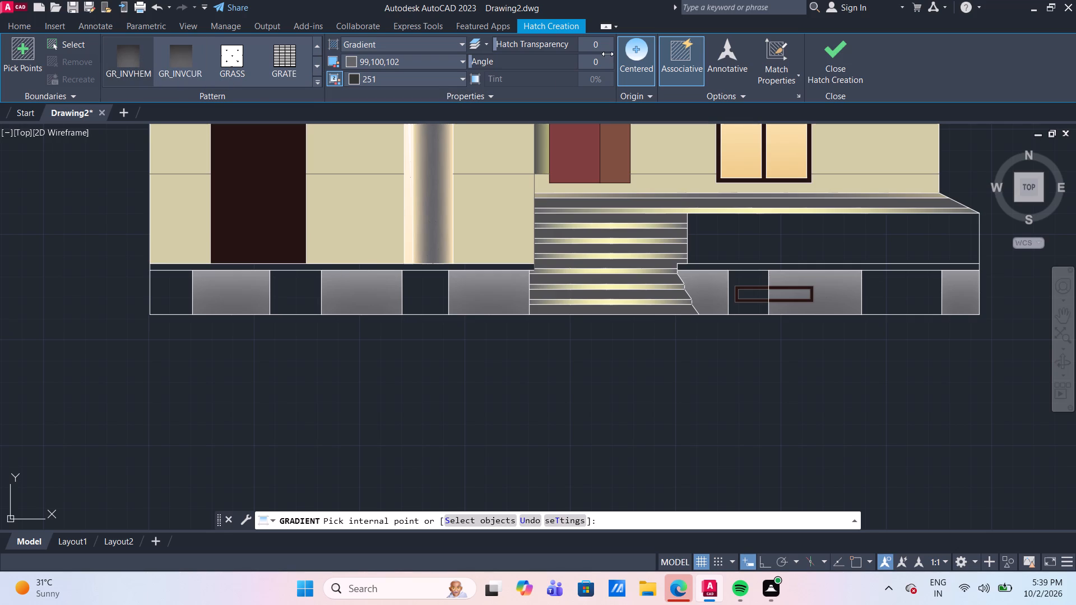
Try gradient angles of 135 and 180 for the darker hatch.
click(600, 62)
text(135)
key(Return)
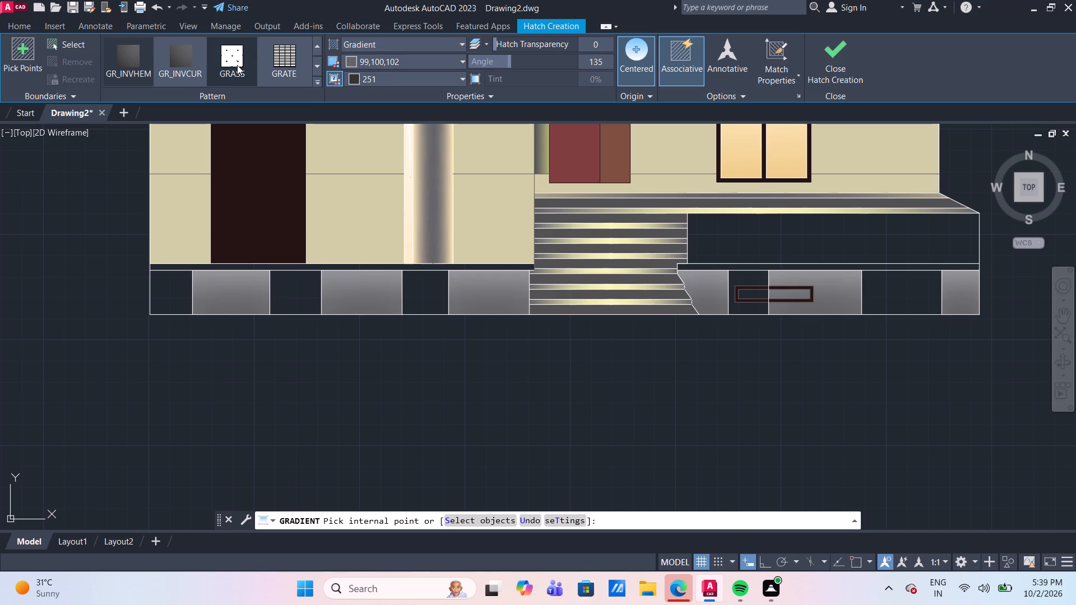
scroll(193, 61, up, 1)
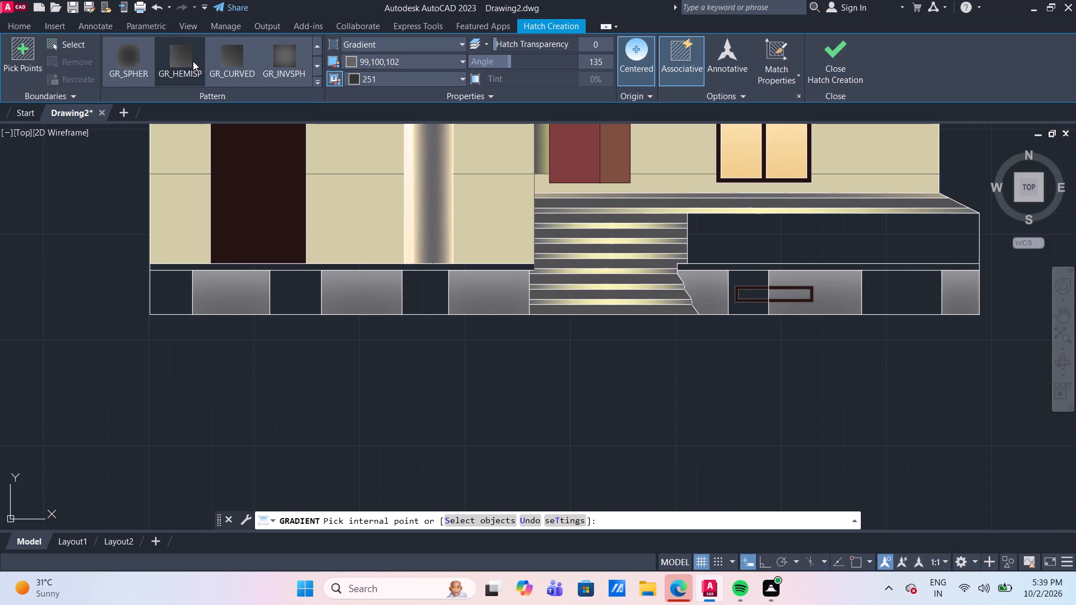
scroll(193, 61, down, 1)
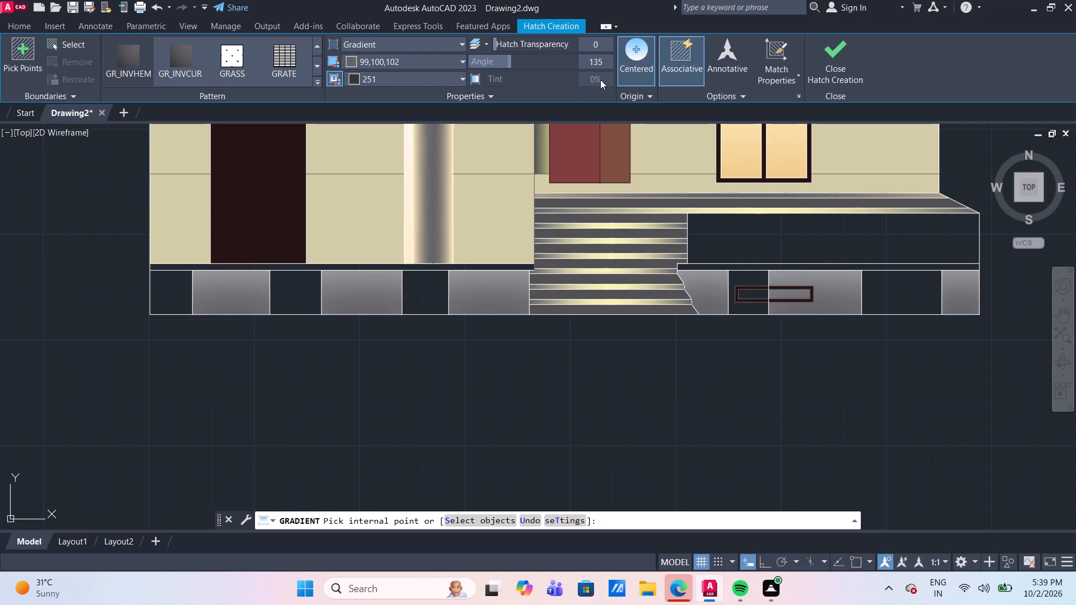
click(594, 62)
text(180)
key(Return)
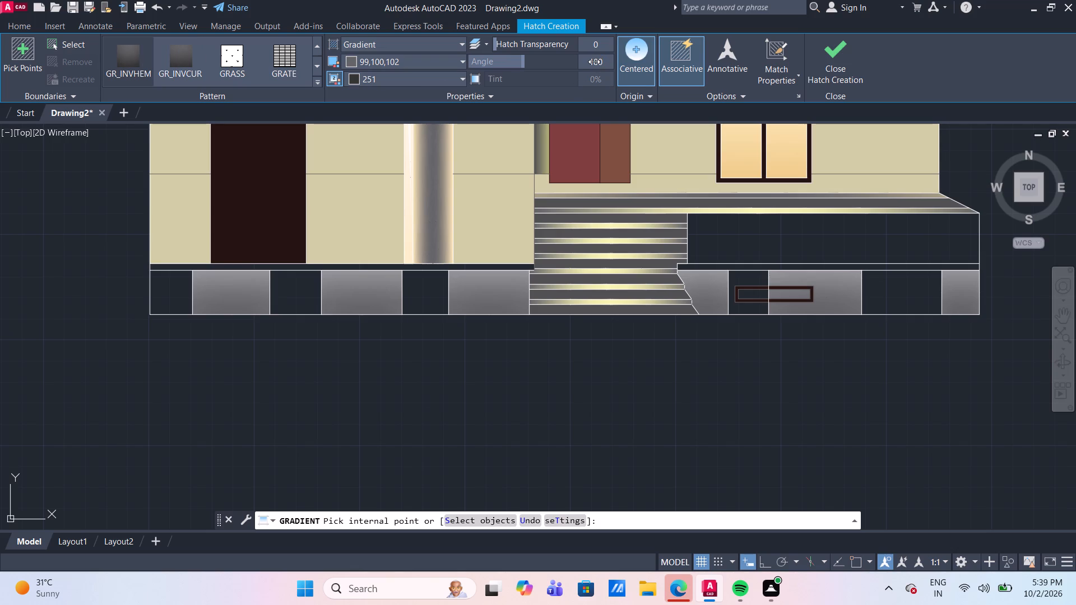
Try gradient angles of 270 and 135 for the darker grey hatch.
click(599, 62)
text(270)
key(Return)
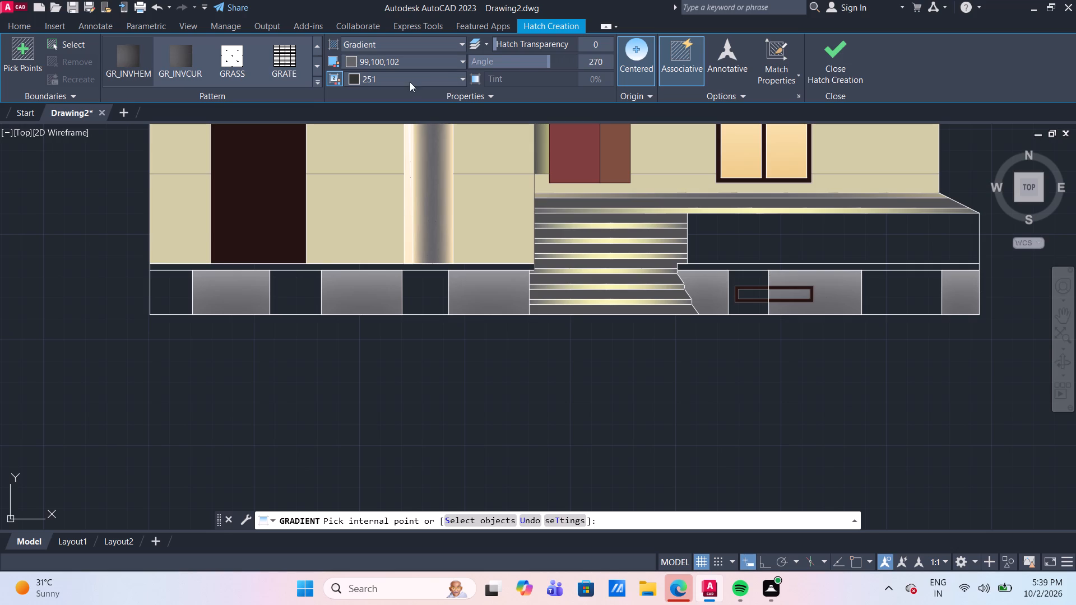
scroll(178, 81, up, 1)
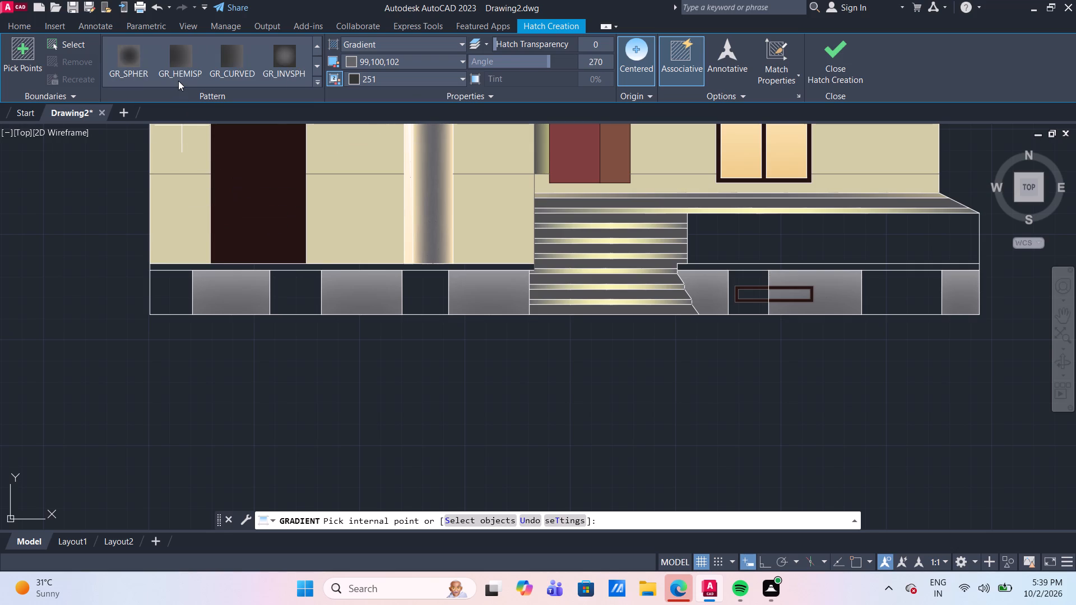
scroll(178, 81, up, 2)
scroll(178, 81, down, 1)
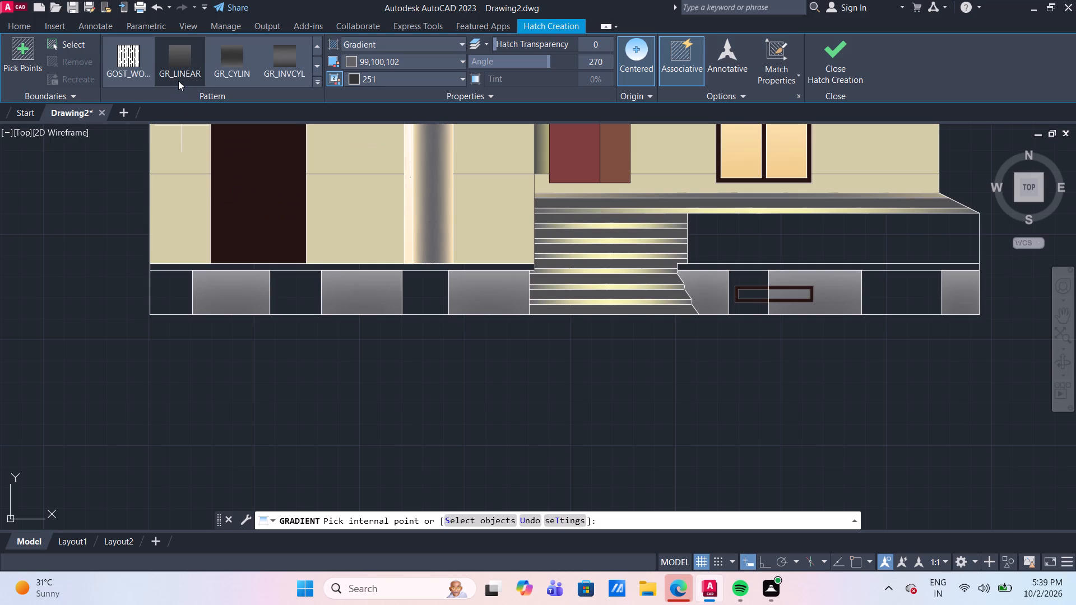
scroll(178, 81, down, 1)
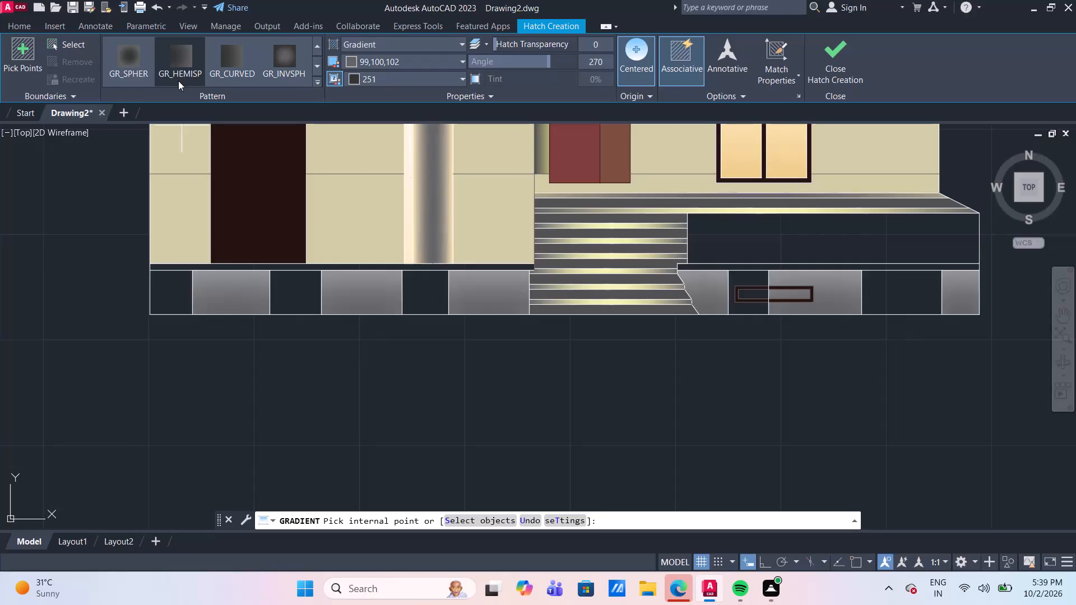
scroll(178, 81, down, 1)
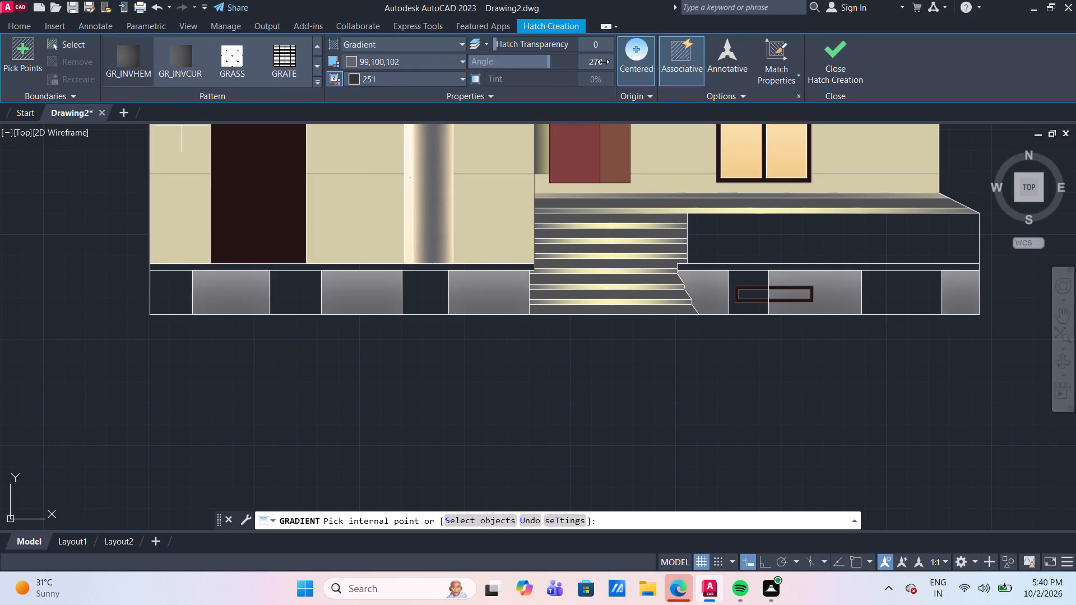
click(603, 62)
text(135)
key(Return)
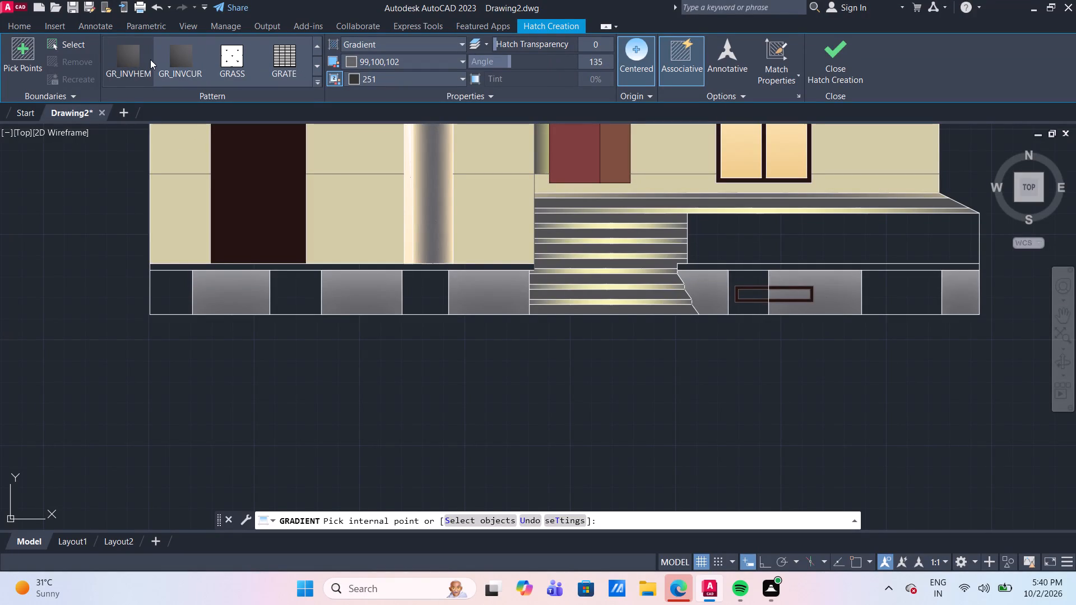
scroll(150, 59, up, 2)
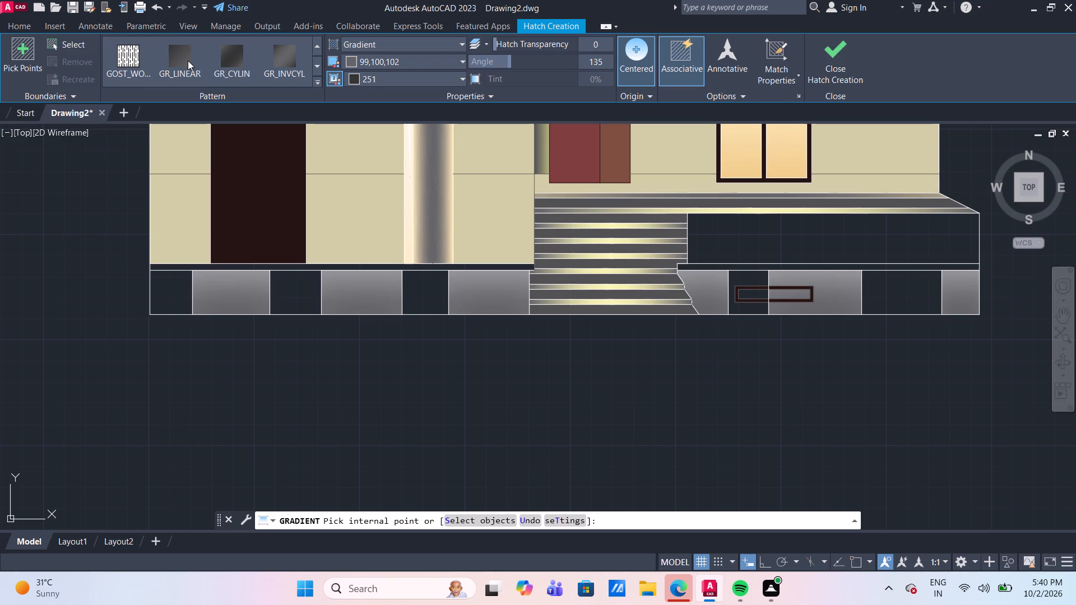
Fill the middle empty plinth panel below the column wall with a GR_INVCUR gradient in 99,100,102 and 251 at angle 180.
click(594, 65)
text(180)
key(Return)
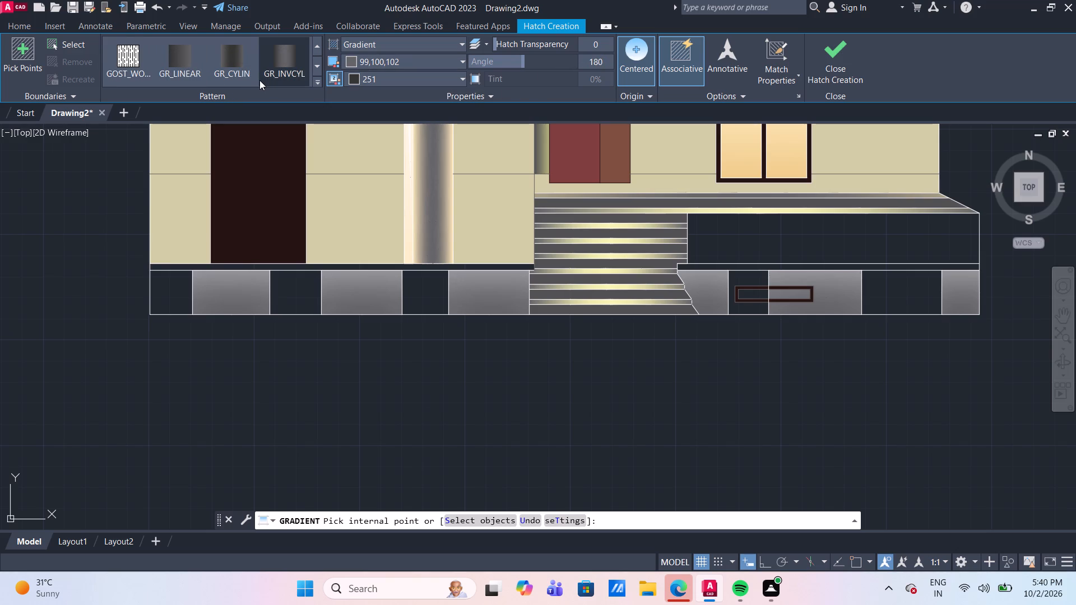
scroll(259, 80, down, 2)
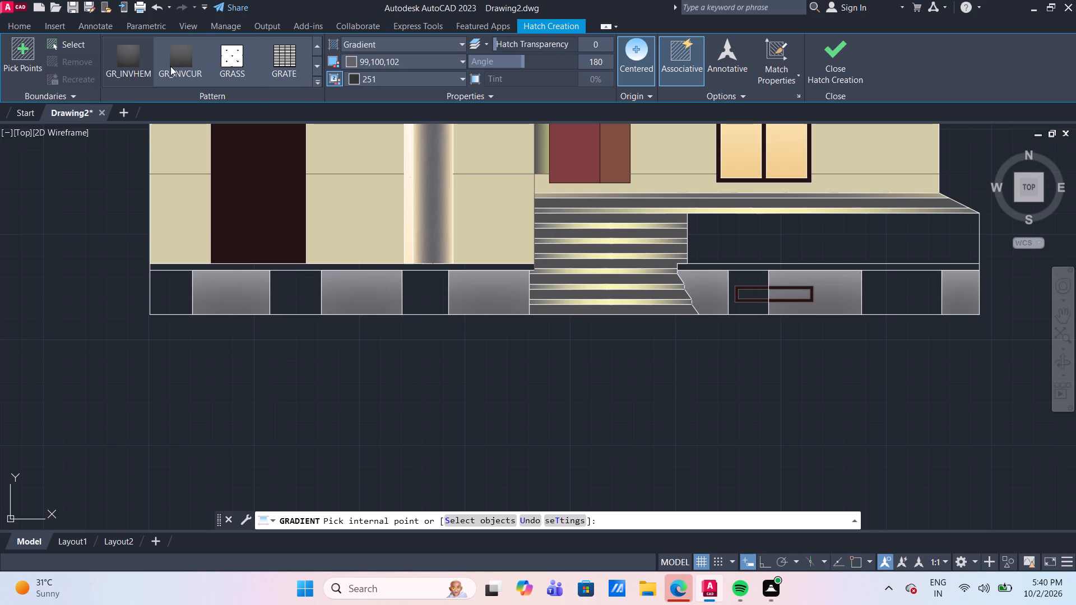
click(181, 59)
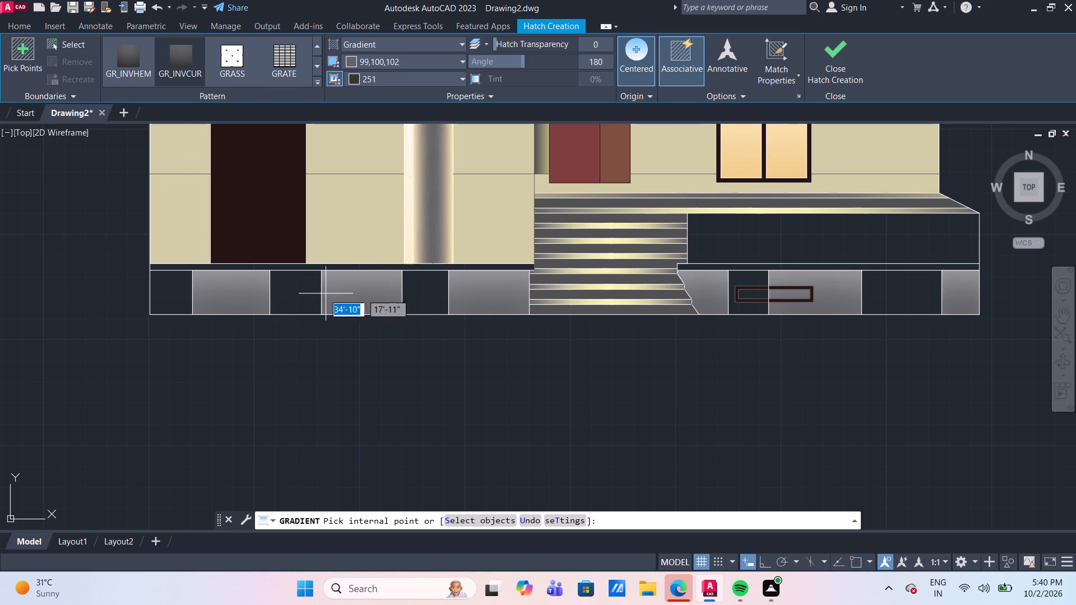
click(294, 302)
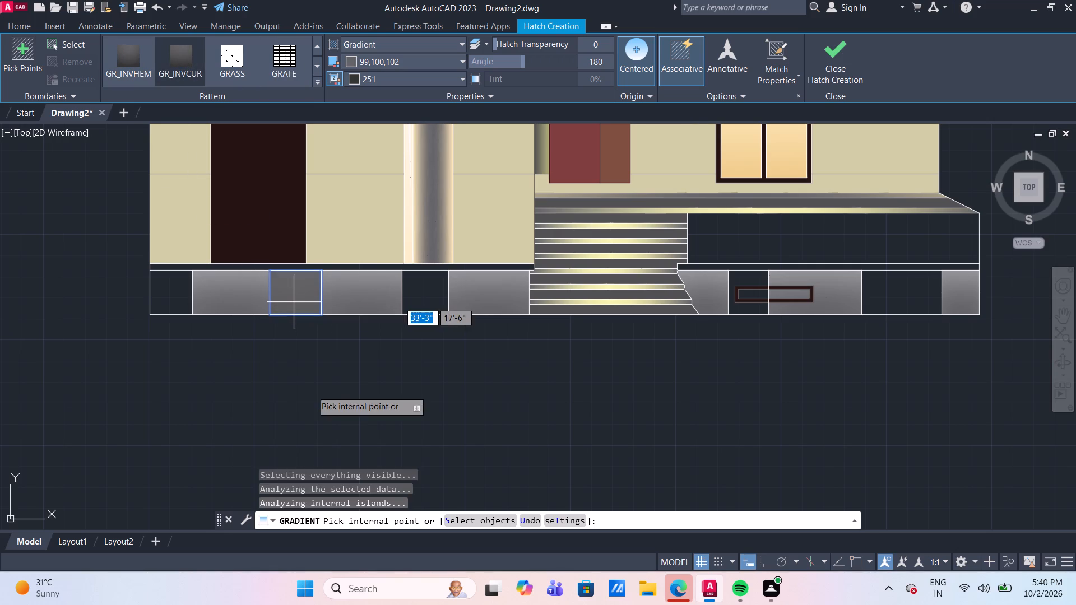
key(Return)
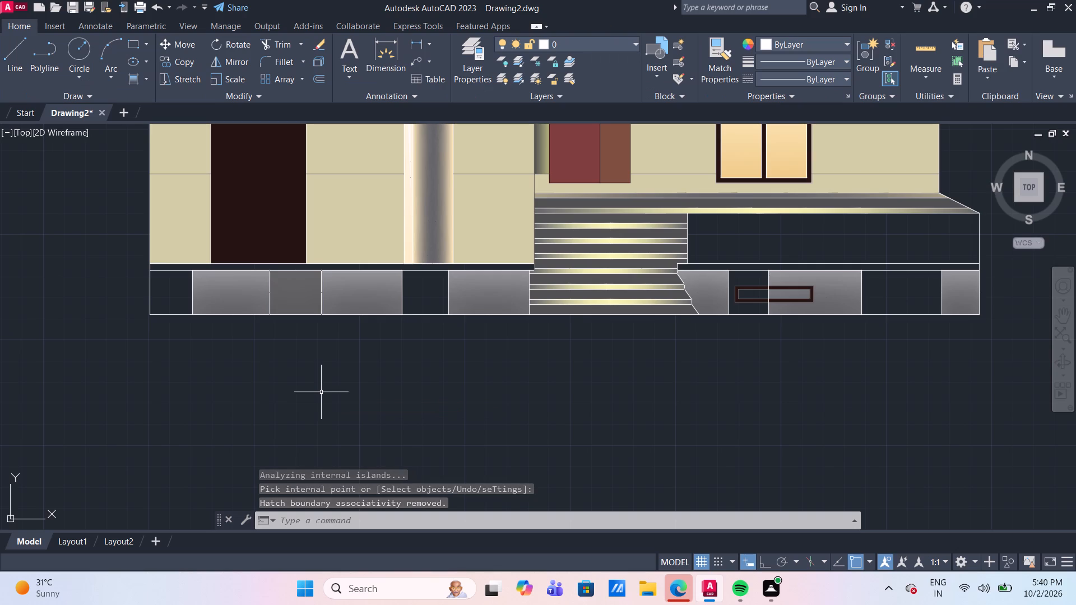
Fill the outermost plinth panel and the one beneath the column with separate darker gradients in the same settings.
scroll(344, 395, down, 2)
scroll(316, 365, up, 2)
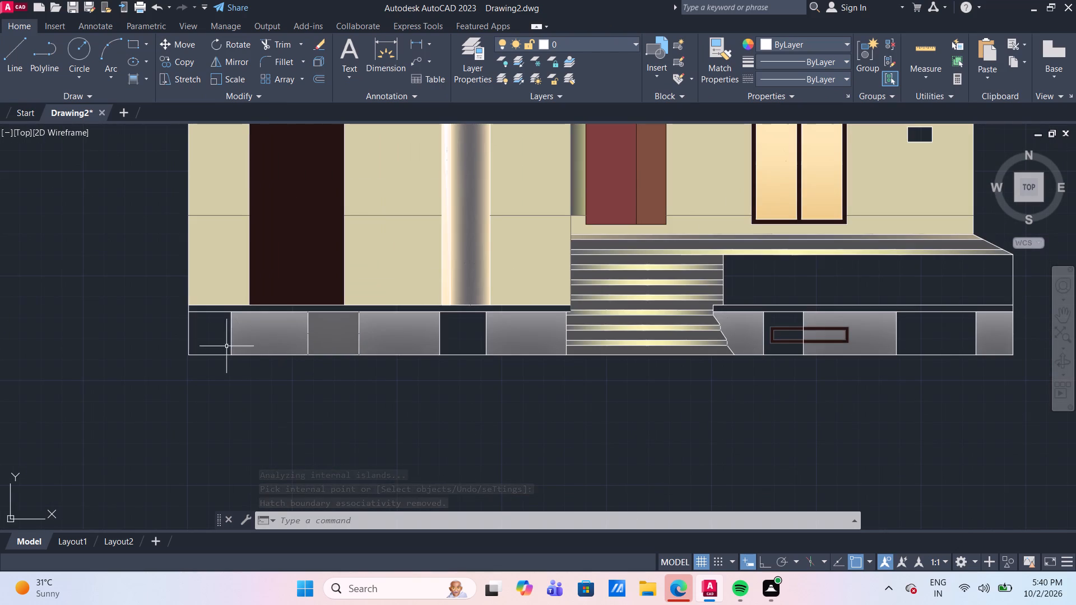
key(g)
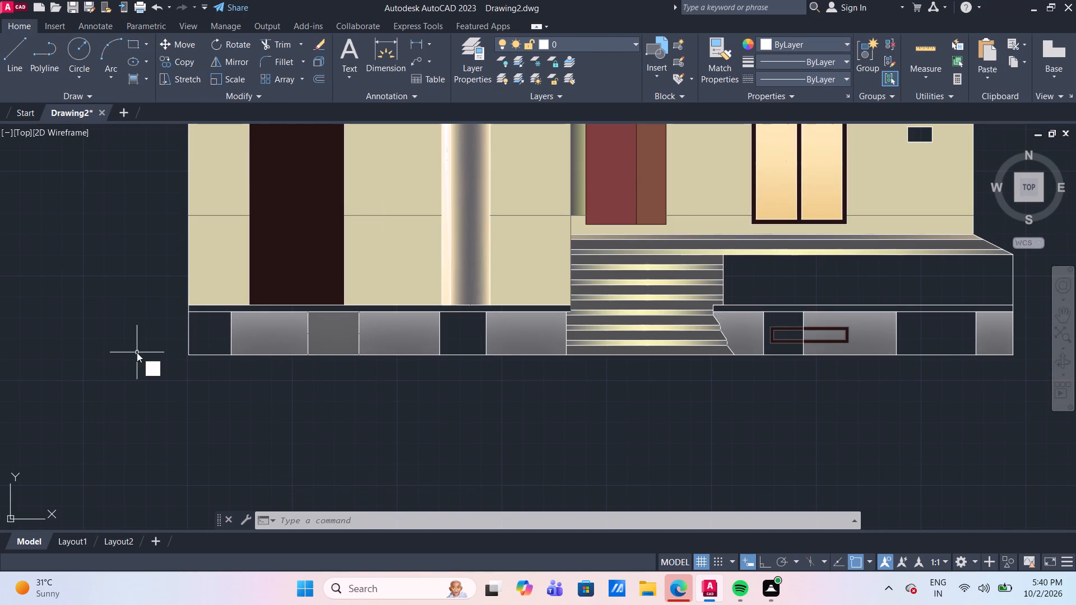
key(d)
key(Return)
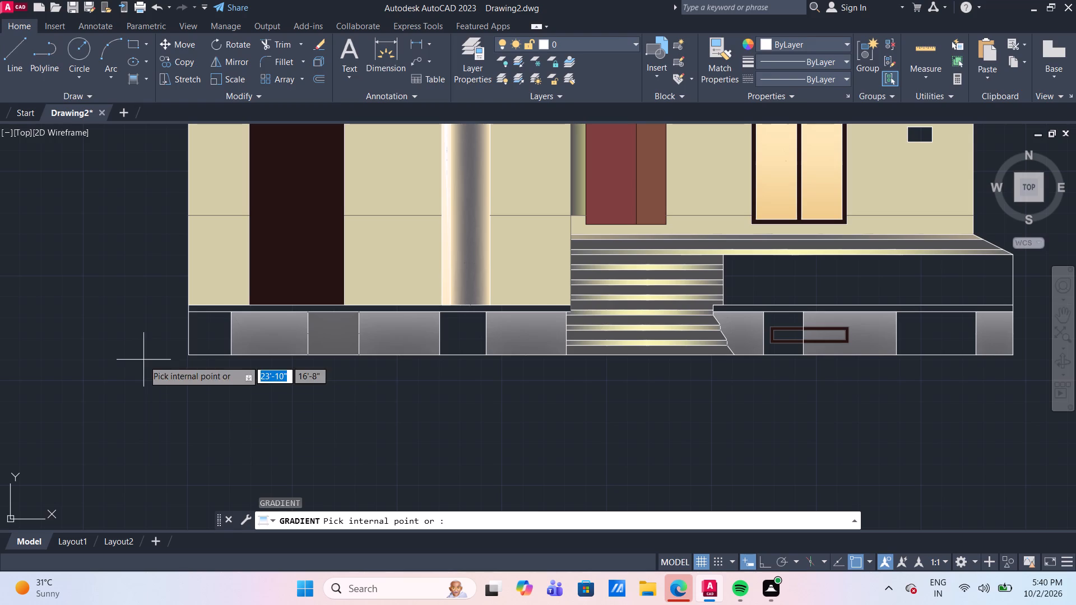
click(213, 340)
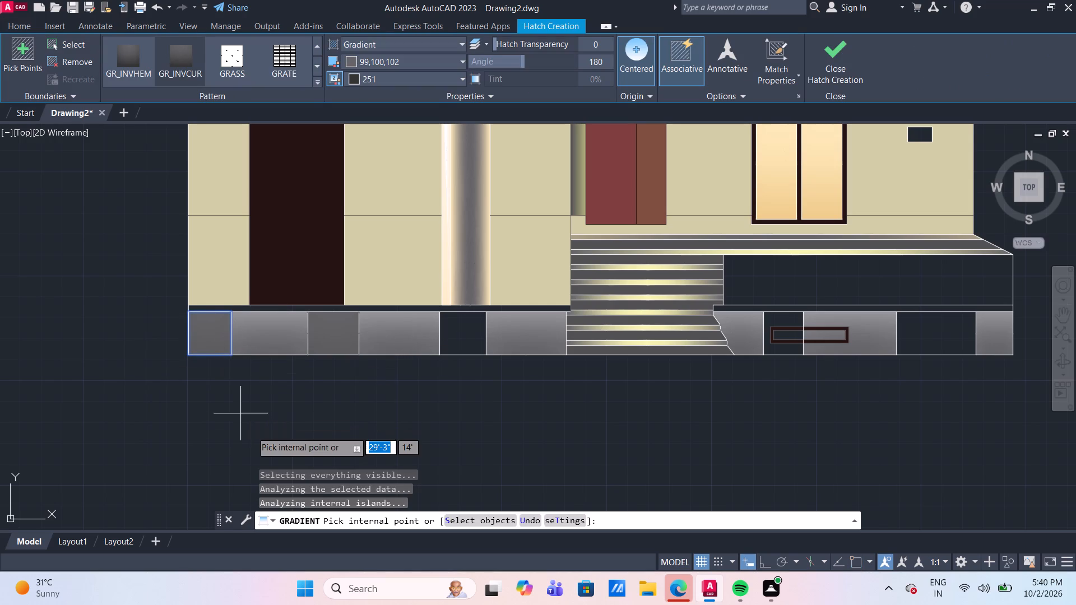
key(Return)
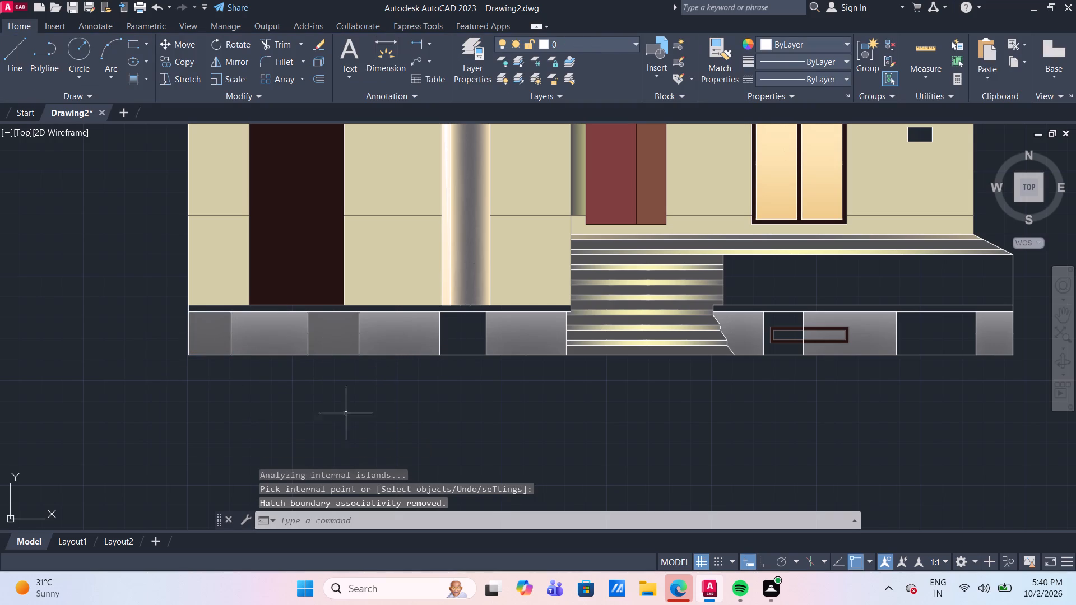
click(134, 78)
click(455, 334)
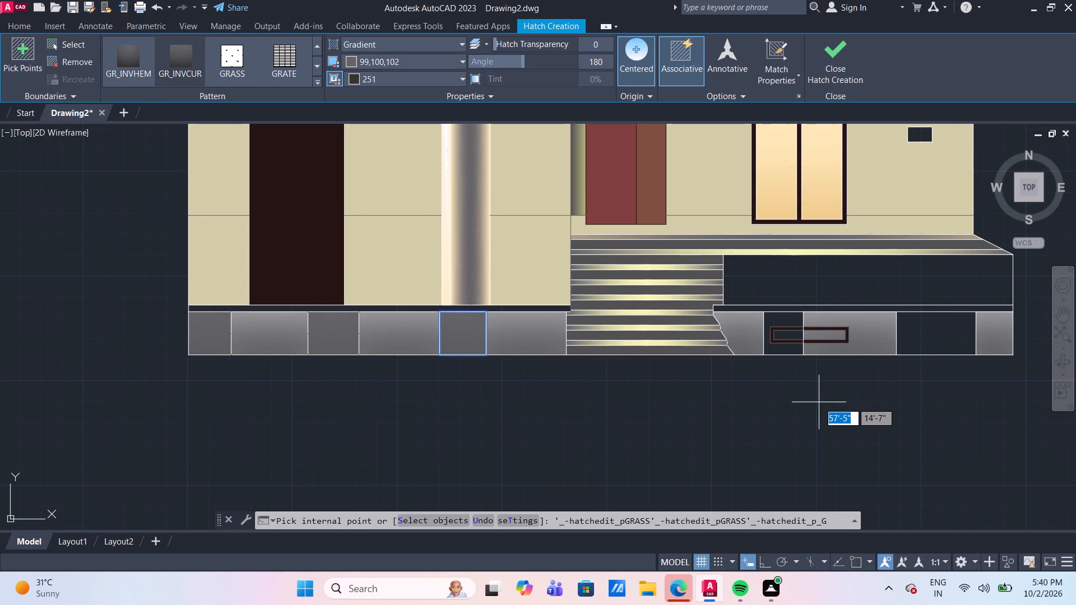
key(Return)
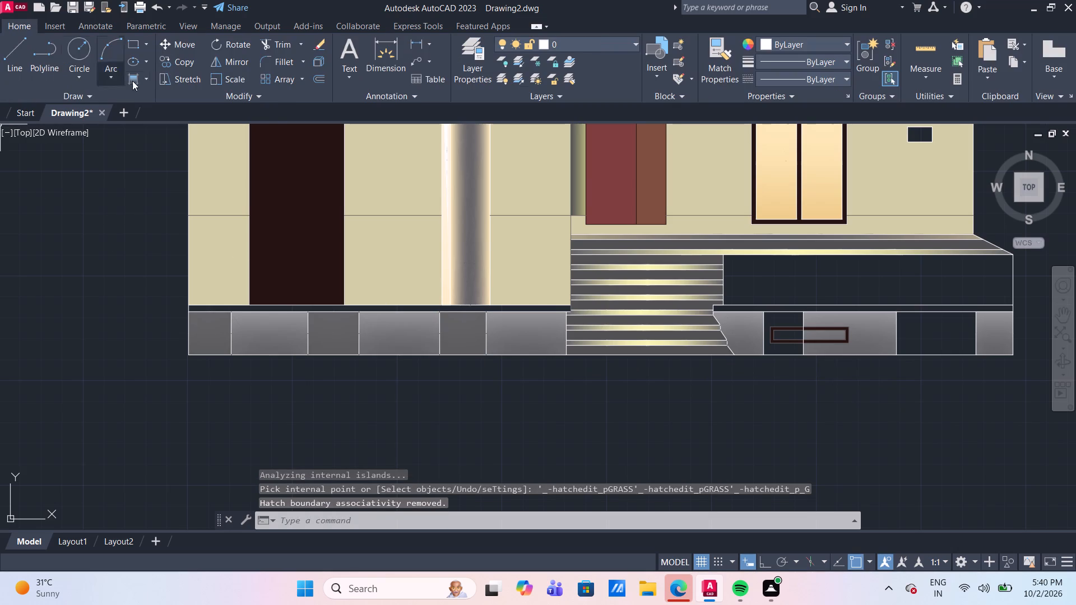
Fill the two empty plinth panels below the veranda, including the area inside the dark rectangular frame, with the same darker gradient.
click(140, 82)
scroll(889, 379, down, 1)
middle_drag(879, 379, 647, 379)
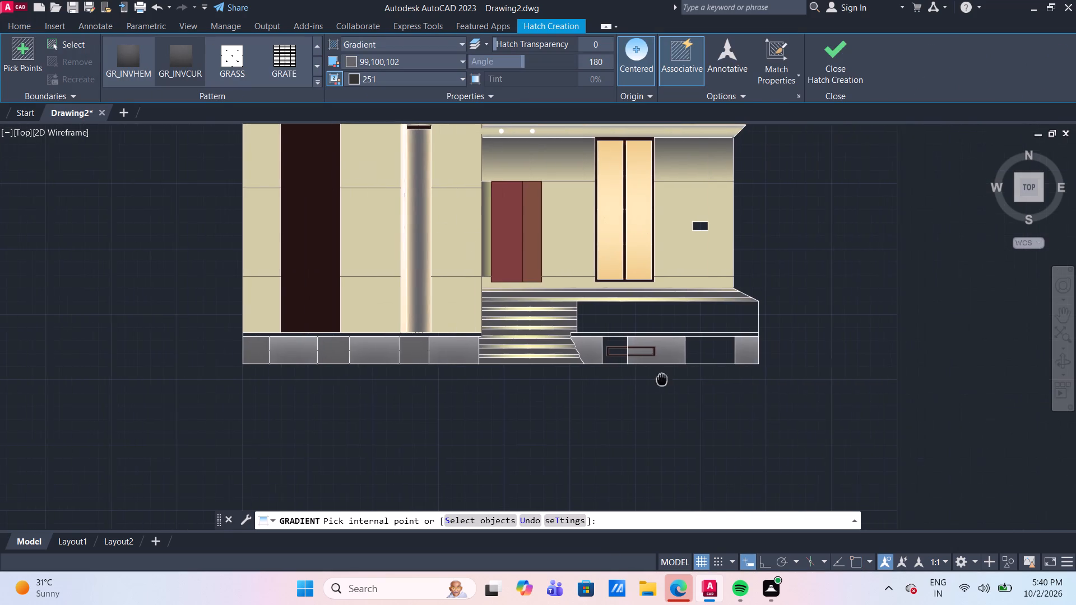
middle_drag(647, 379, 643, 380)
scroll(644, 366, up, 2)
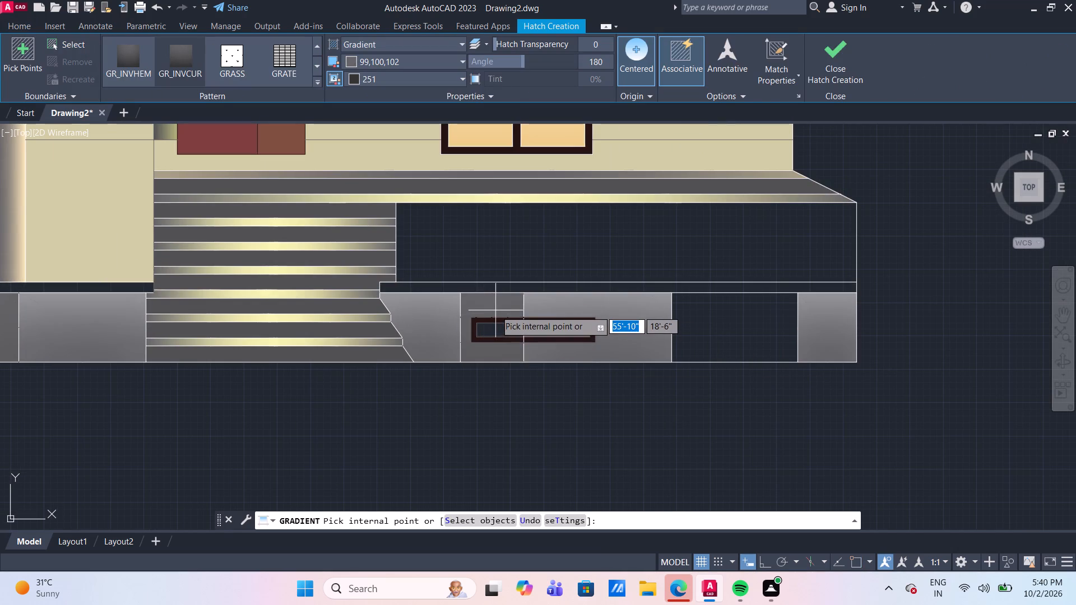
click(495, 310)
click(500, 328)
drag(740, 334, 745, 334)
key(Return)
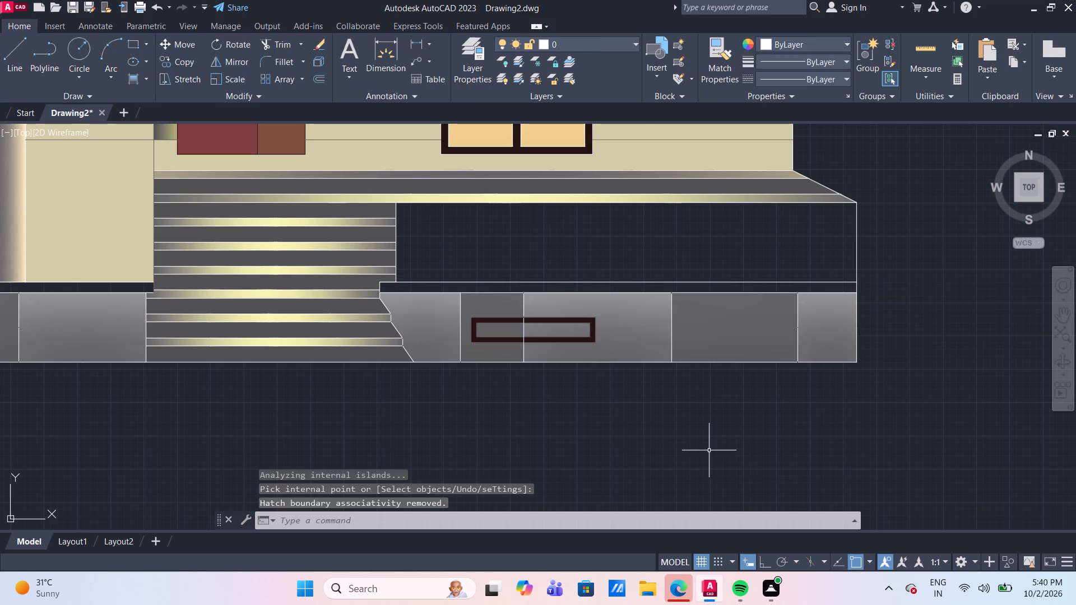
Set the second gradient colour of the lighter plinth panel next to the outermost darker one, below the column wall, to Color 251.
scroll(709, 450, down, 1)
middle_drag(554, 453, 604, 404)
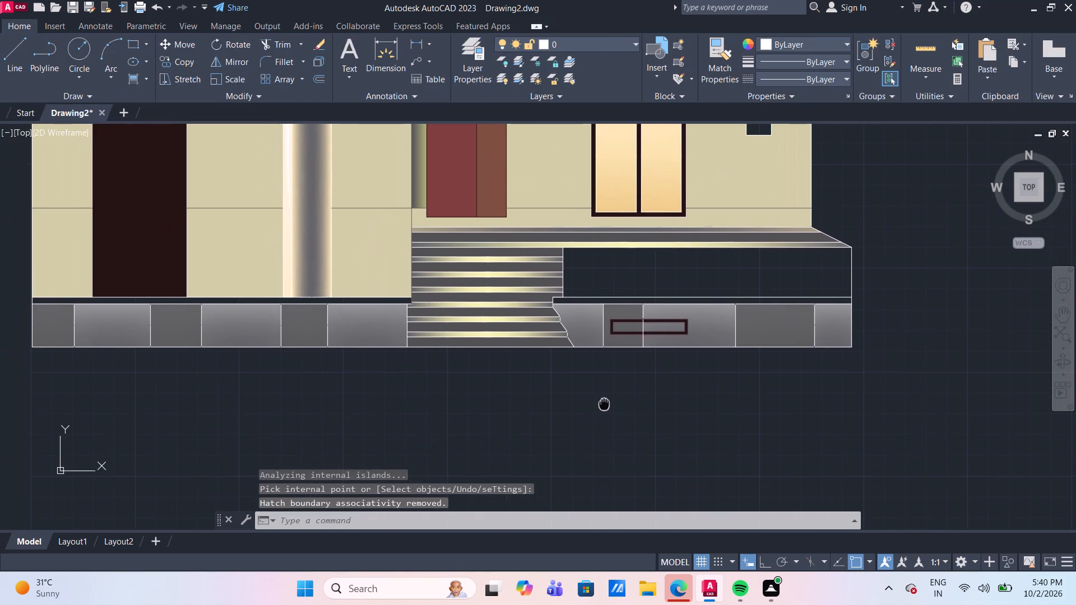
click(113, 339)
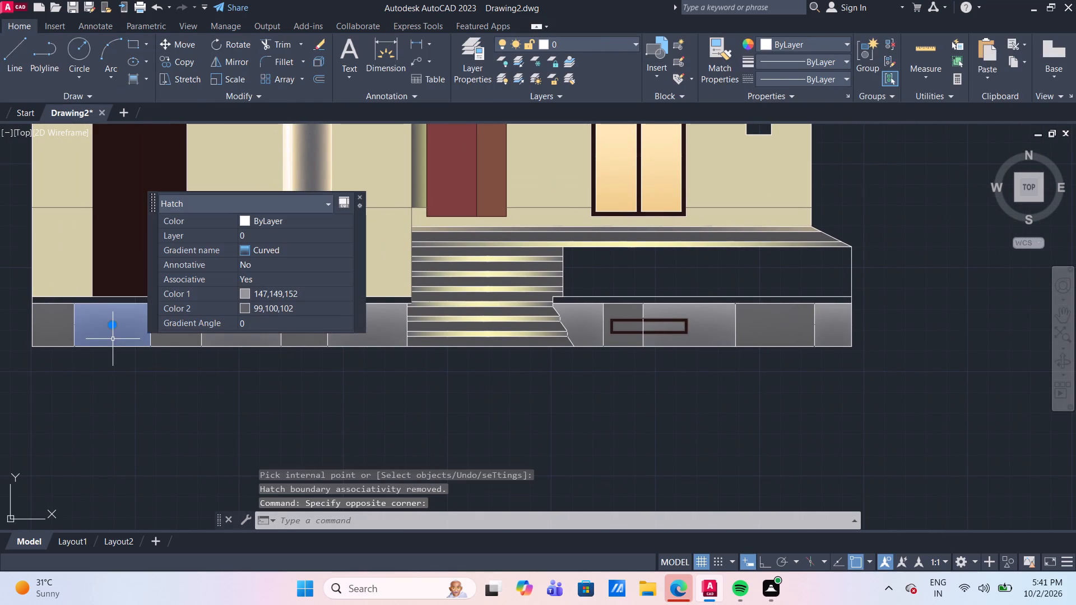
click(296, 304)
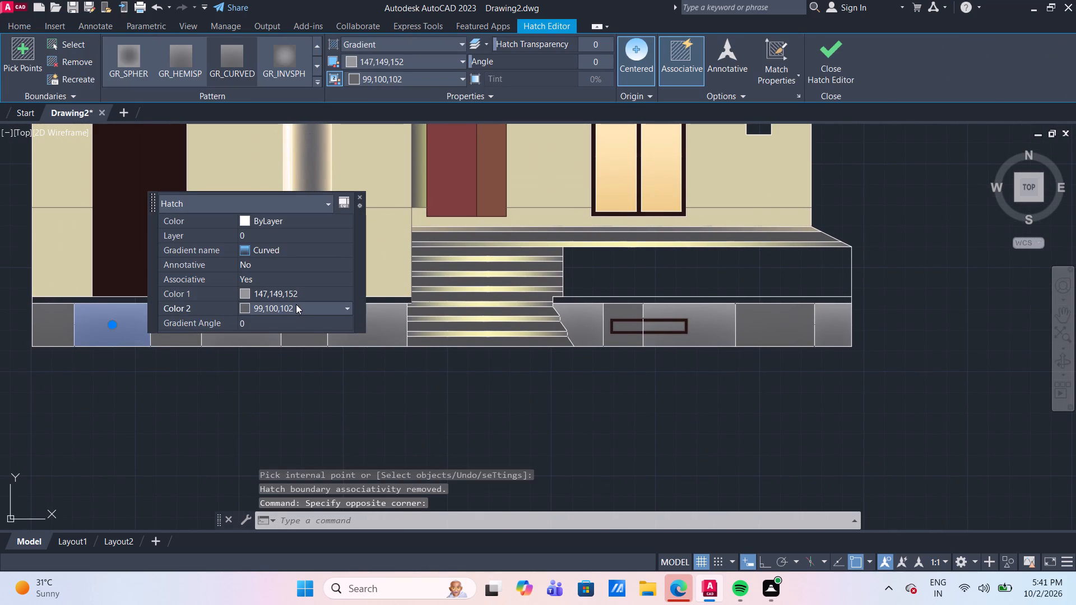
click(296, 304)
scroll(338, 341, down, 2)
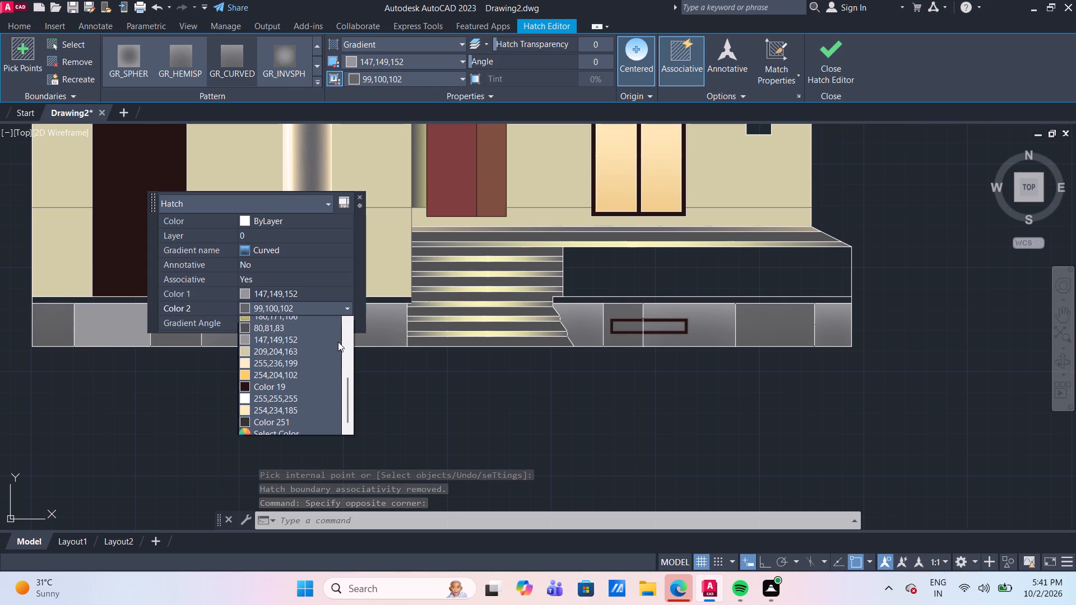
scroll(335, 347, down, 2)
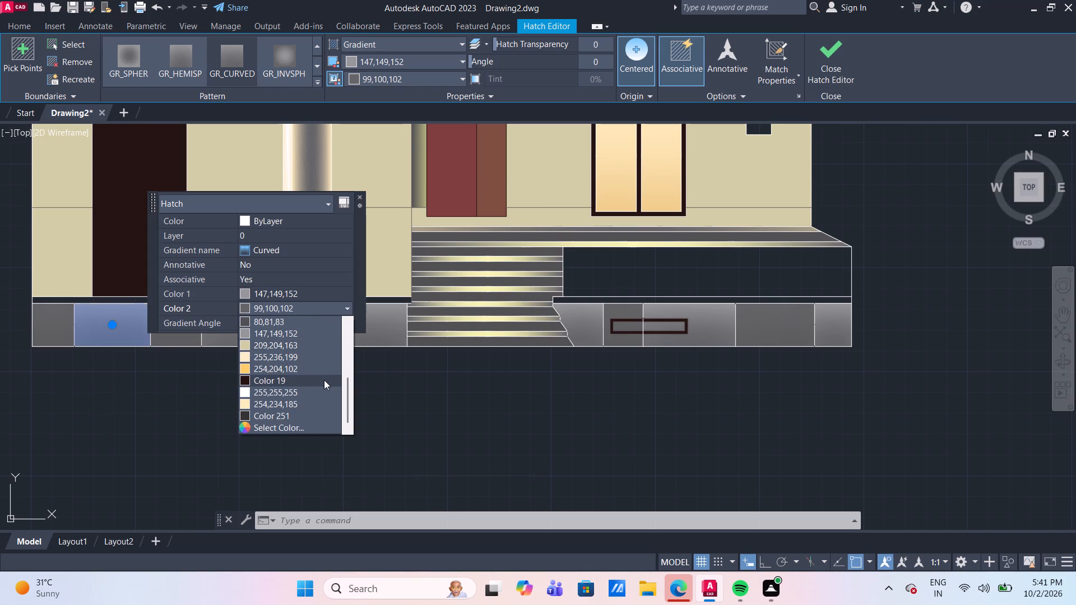
scroll(324, 380, down, 1)
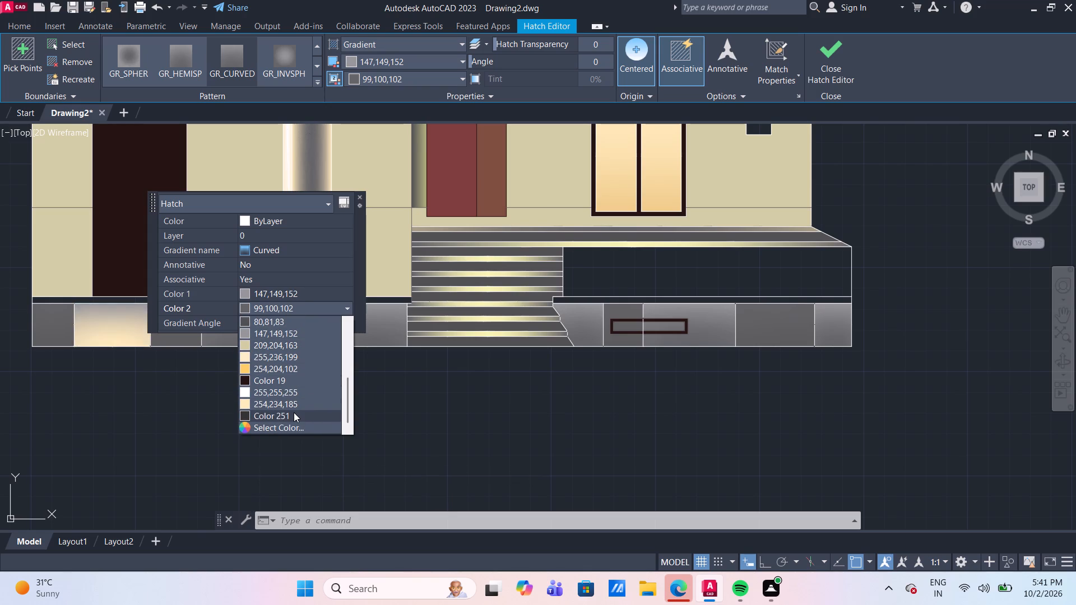
click(294, 412)
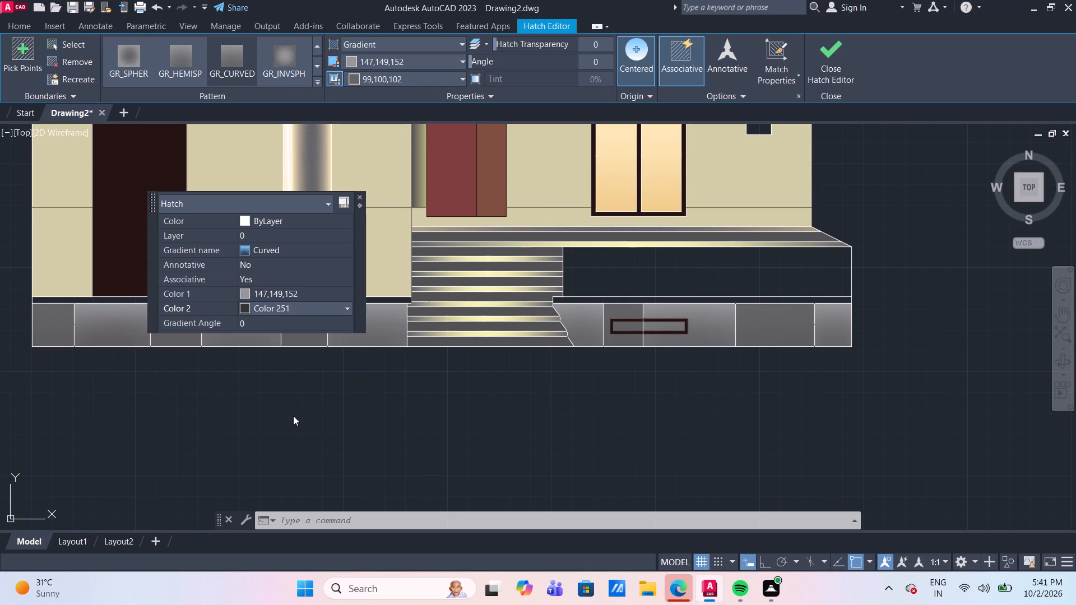
key(Escape)
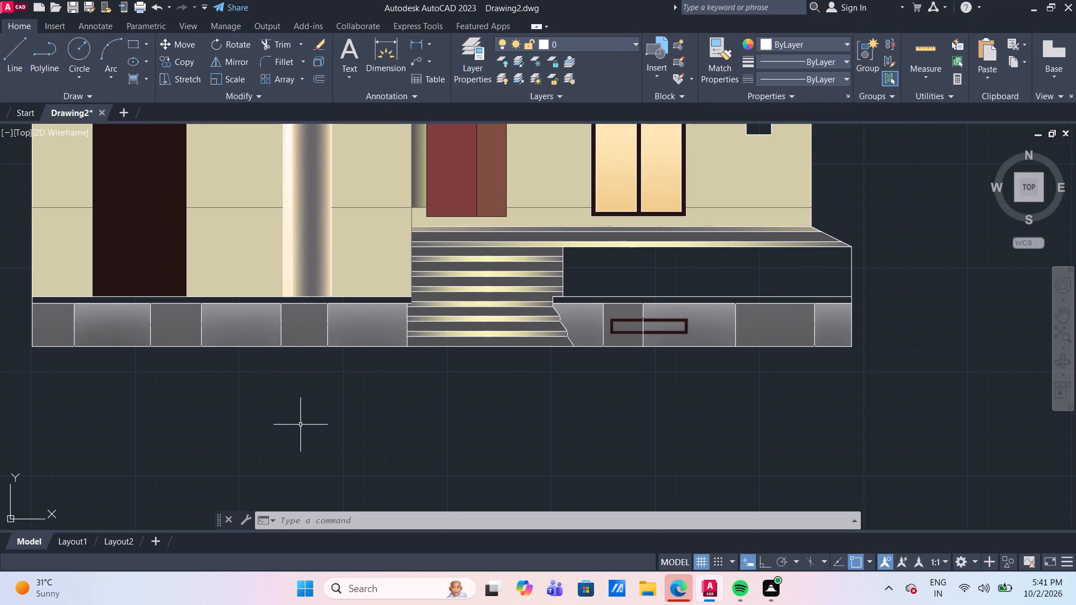
Set the second gradient colour of the lighter plinth panel below the wall between the dark opening and the column to Color 251.
click(249, 336)
click(416, 302)
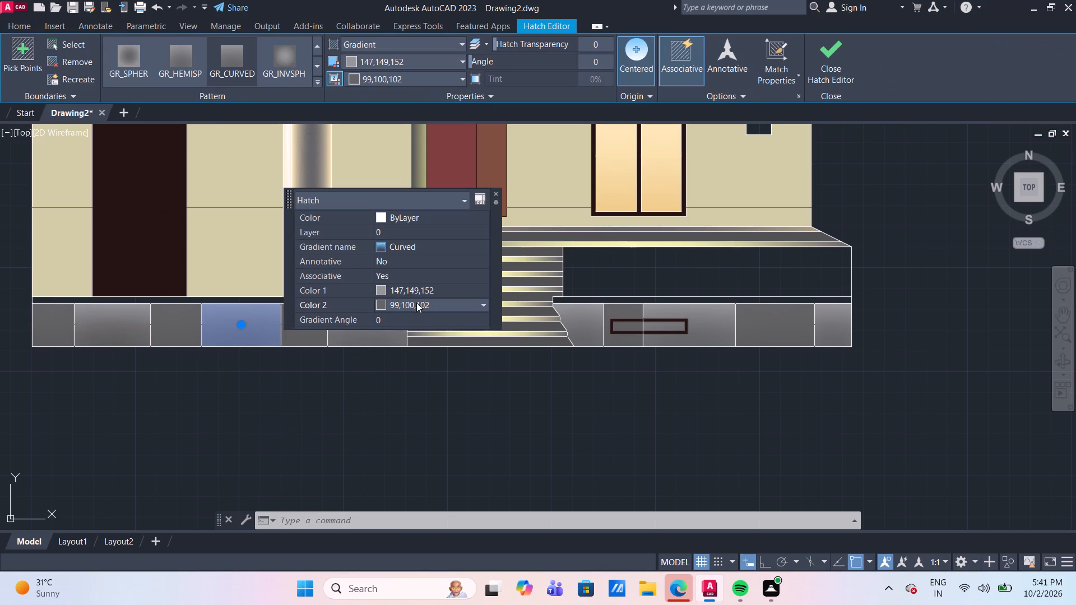
click(433, 305)
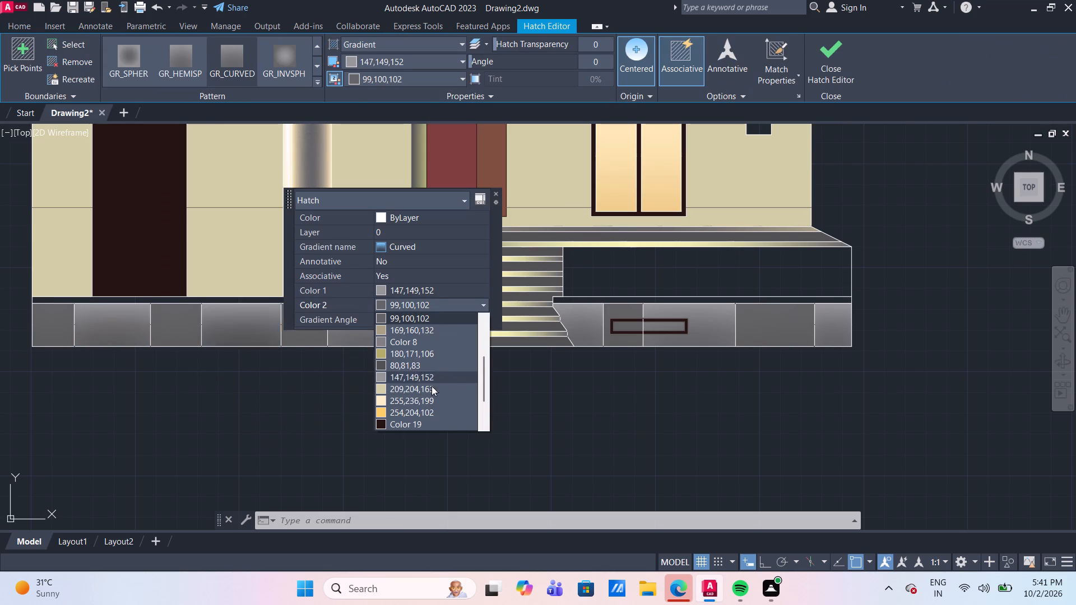
scroll(432, 406, down, 3)
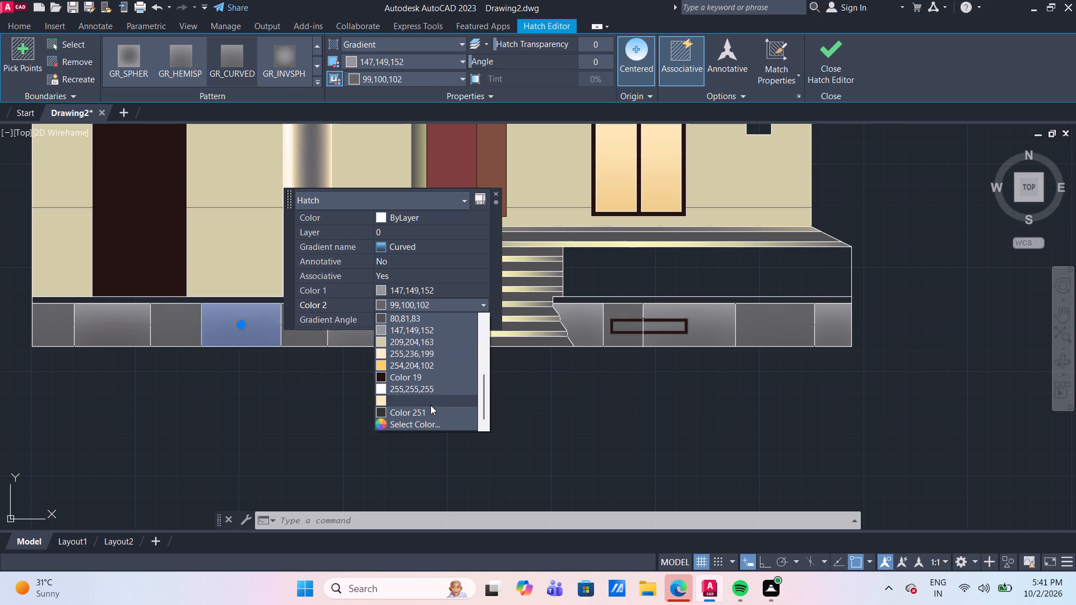
scroll(433, 385, down, 3)
click(426, 409)
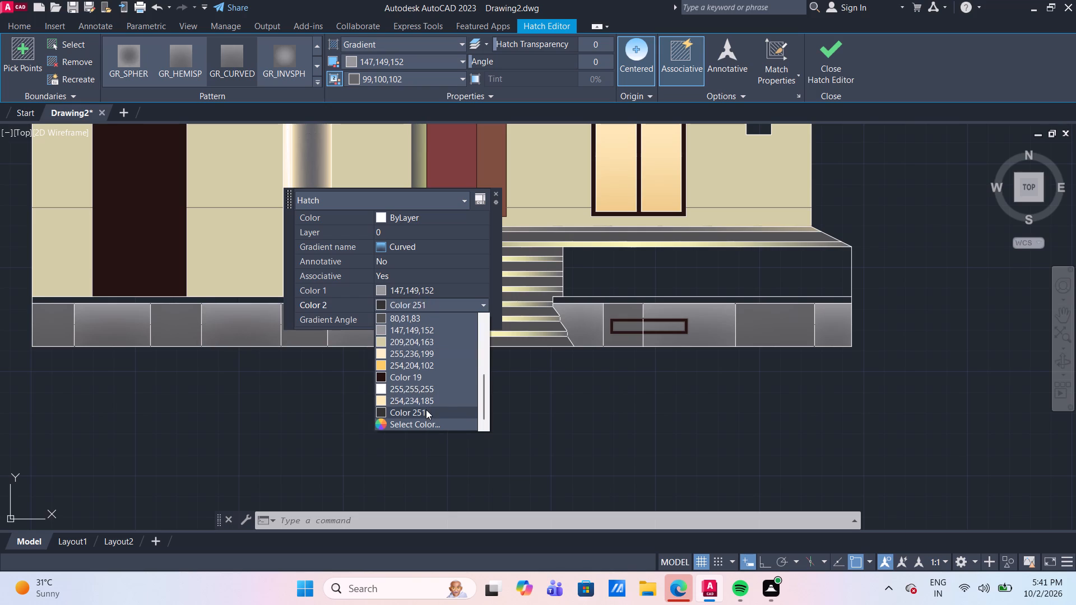
key(Escape)
Set the second gradient colour of the lighter plinth panel beside the stairs, below the column wall, to Color 251.
click(376, 341)
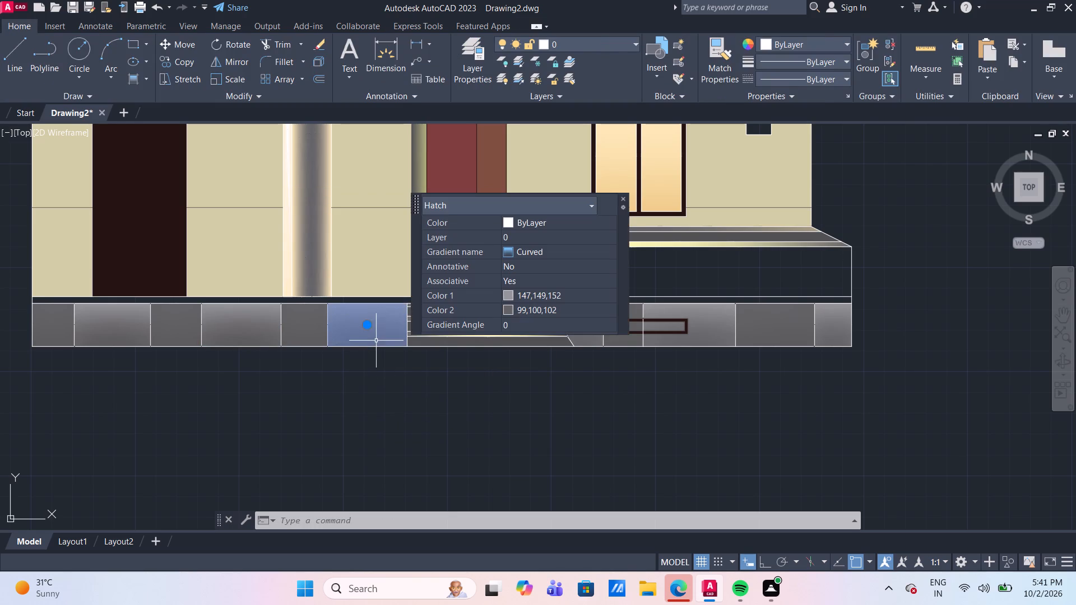
click(518, 306)
scroll(520, 307, down, 1)
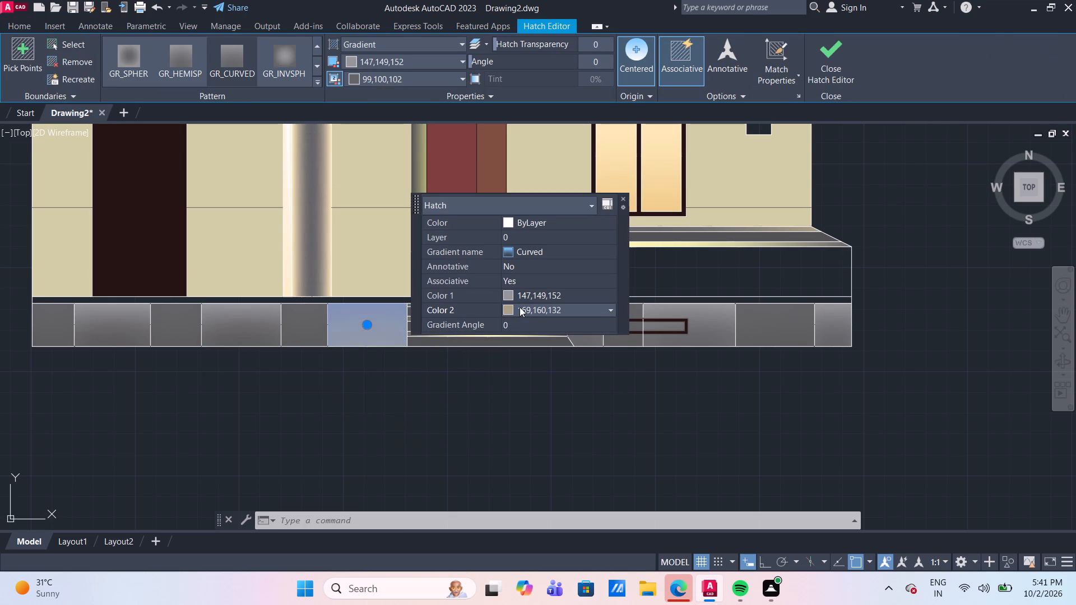
click(520, 307)
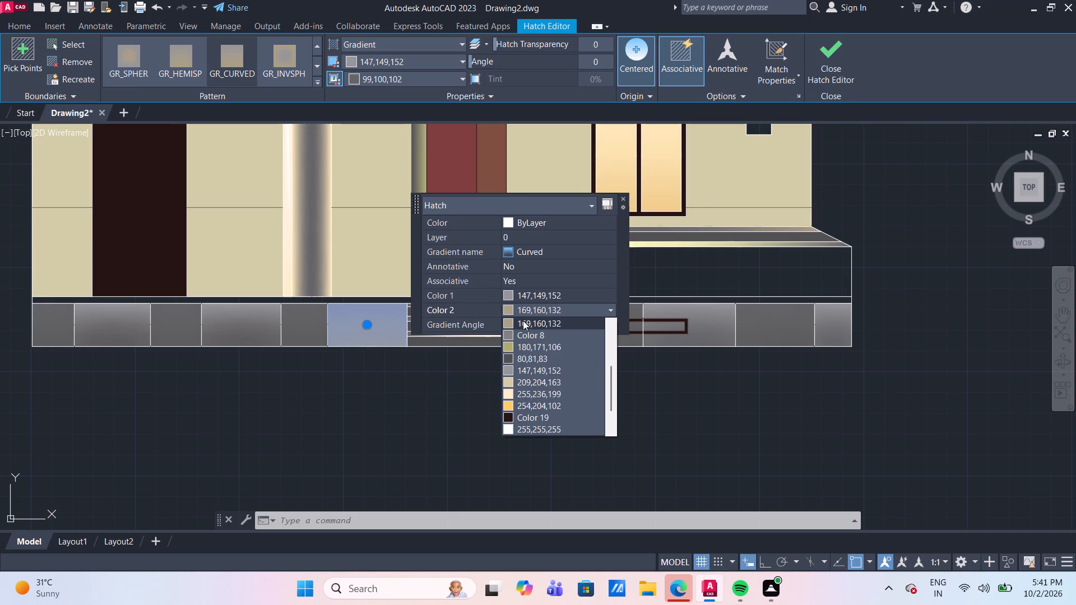
scroll(524, 364, down, 9)
click(535, 417)
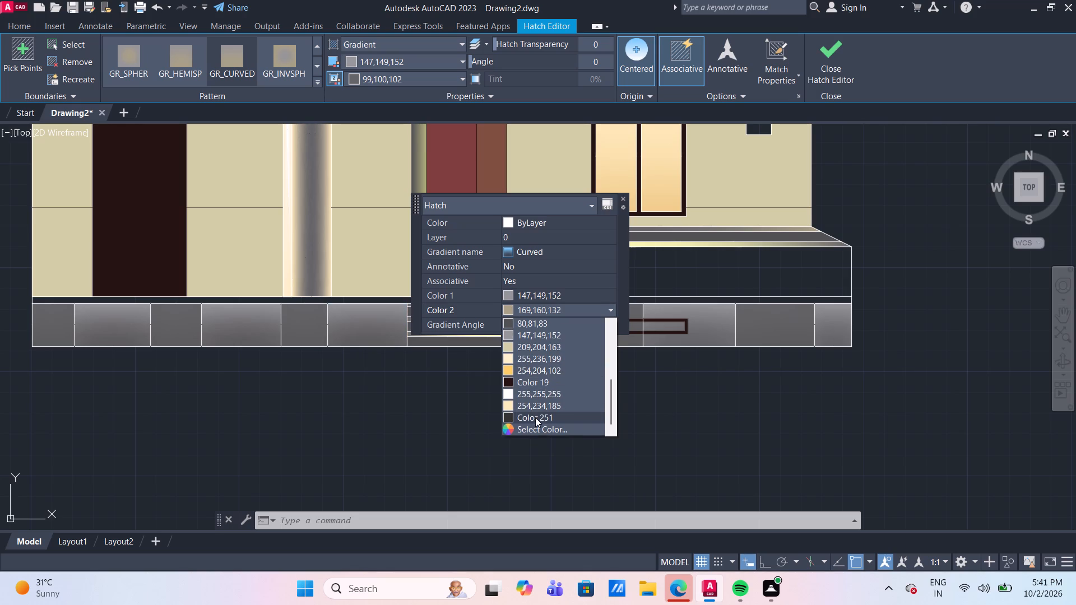
key(Escape)
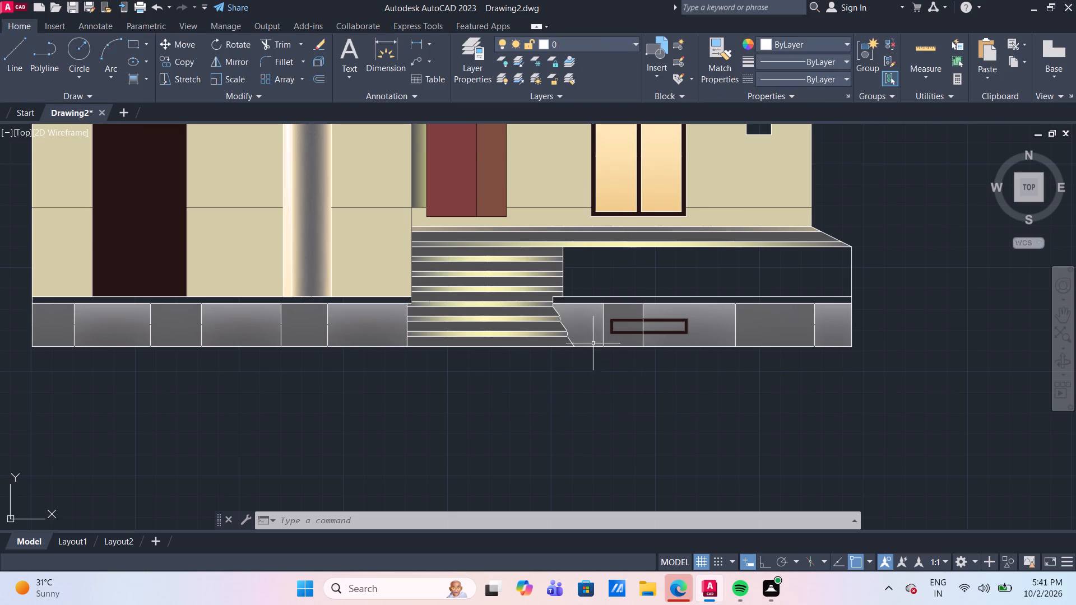
Change the plinth's vertical divider lines, its bottom line and the veranda's outer edge line to Color 251.
click(73, 325)
click(151, 329)
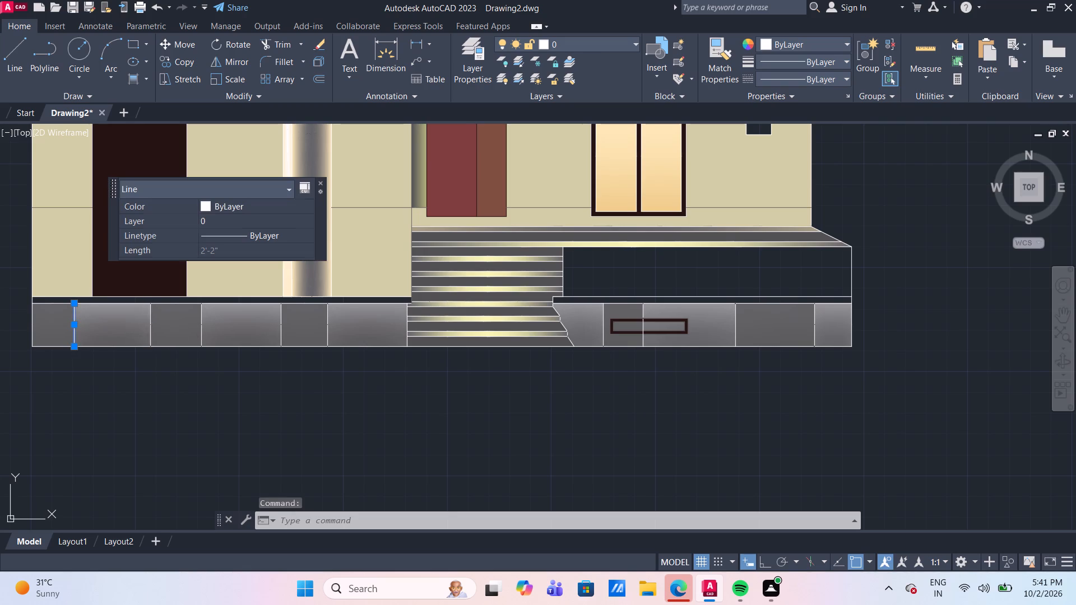
click(201, 329)
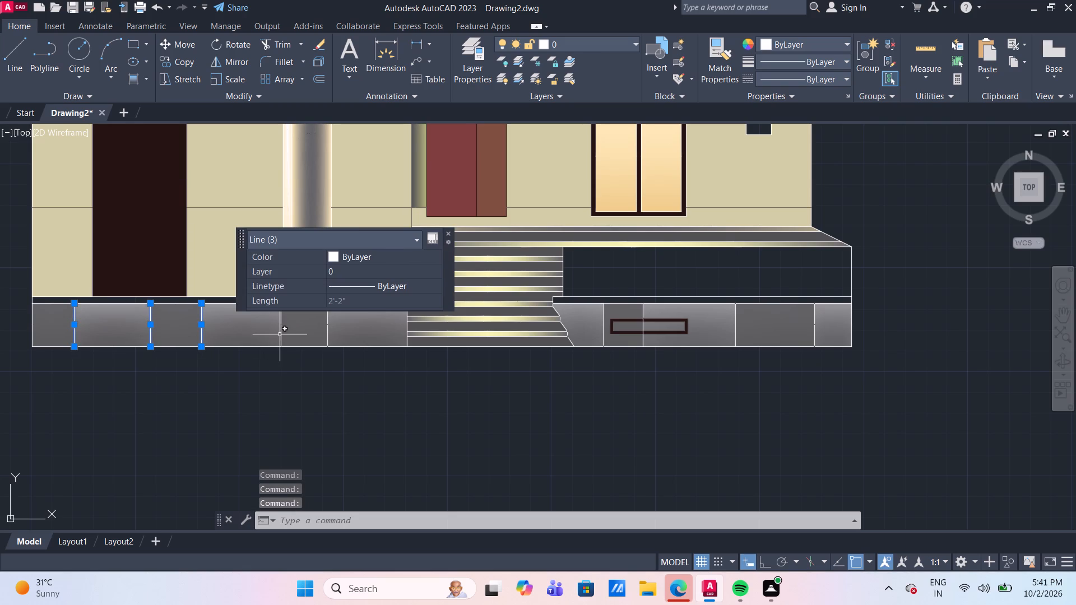
click(280, 334)
click(327, 332)
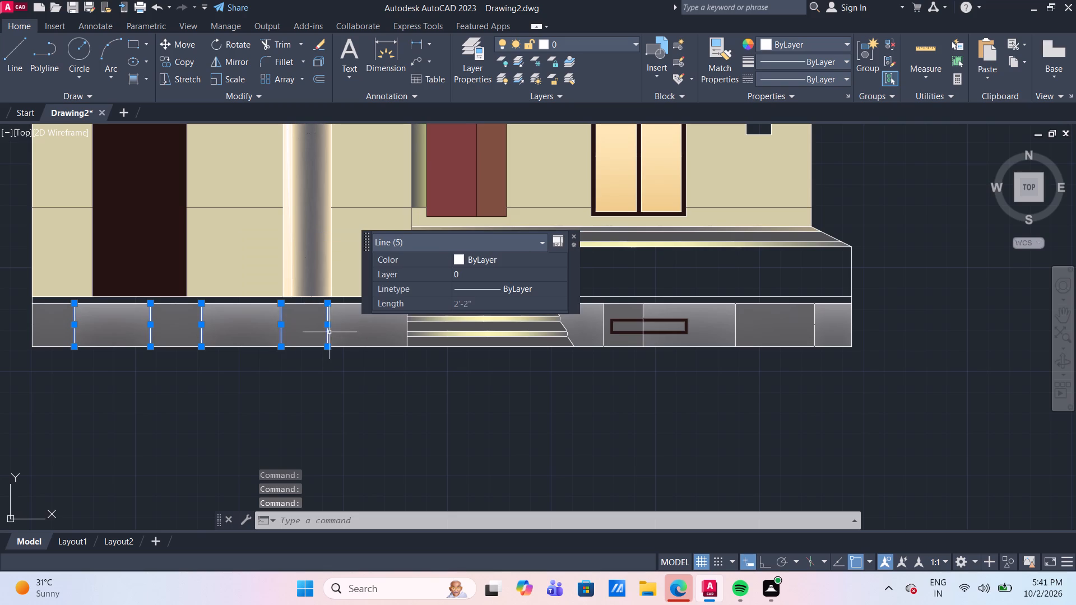
click(406, 328)
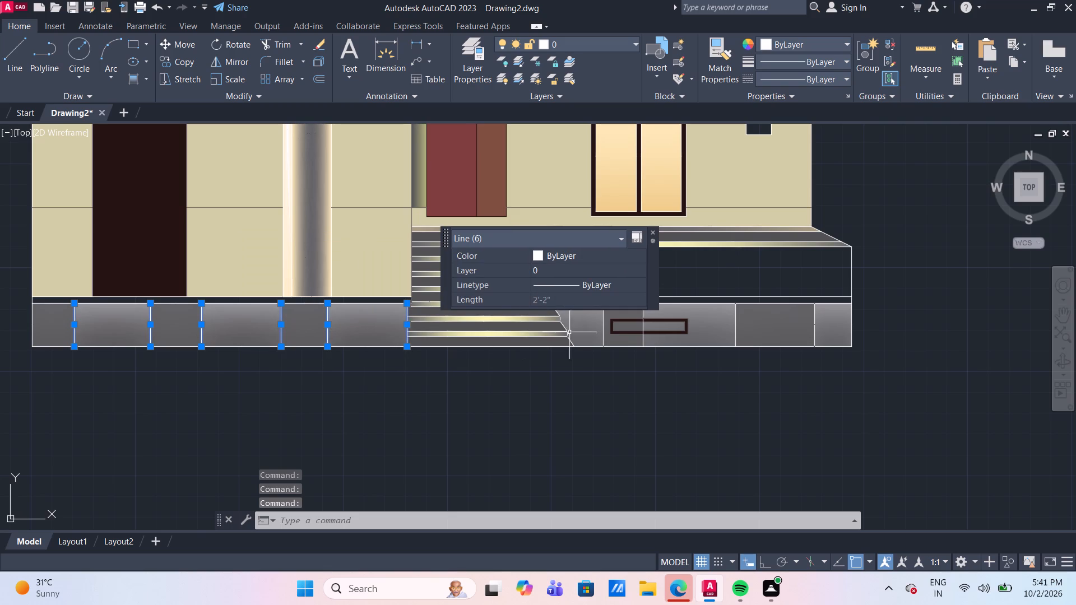
click(604, 333)
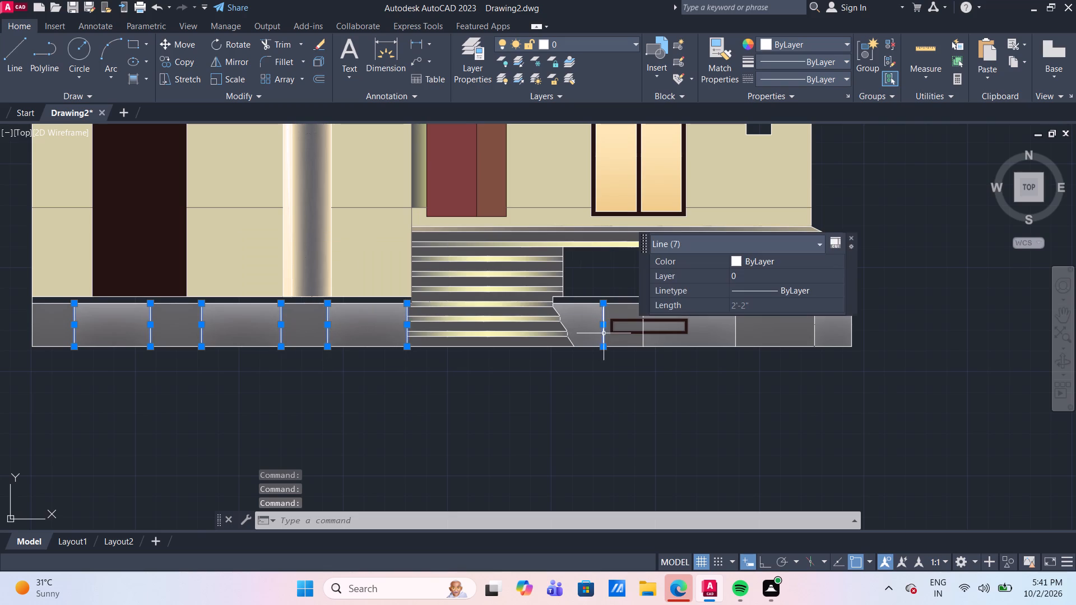
click(642, 343)
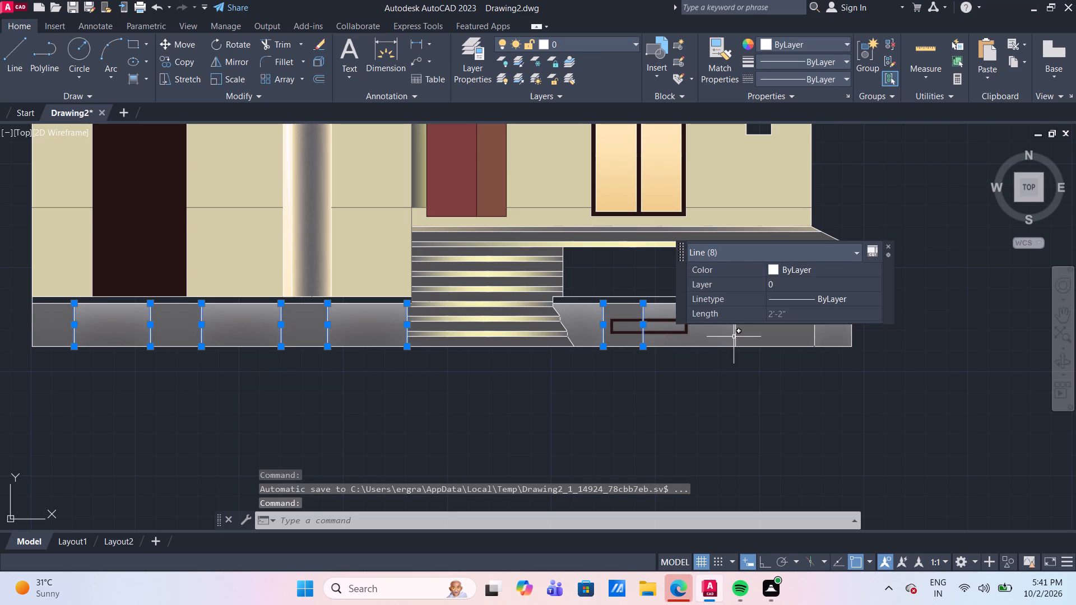
click(736, 337)
click(814, 324)
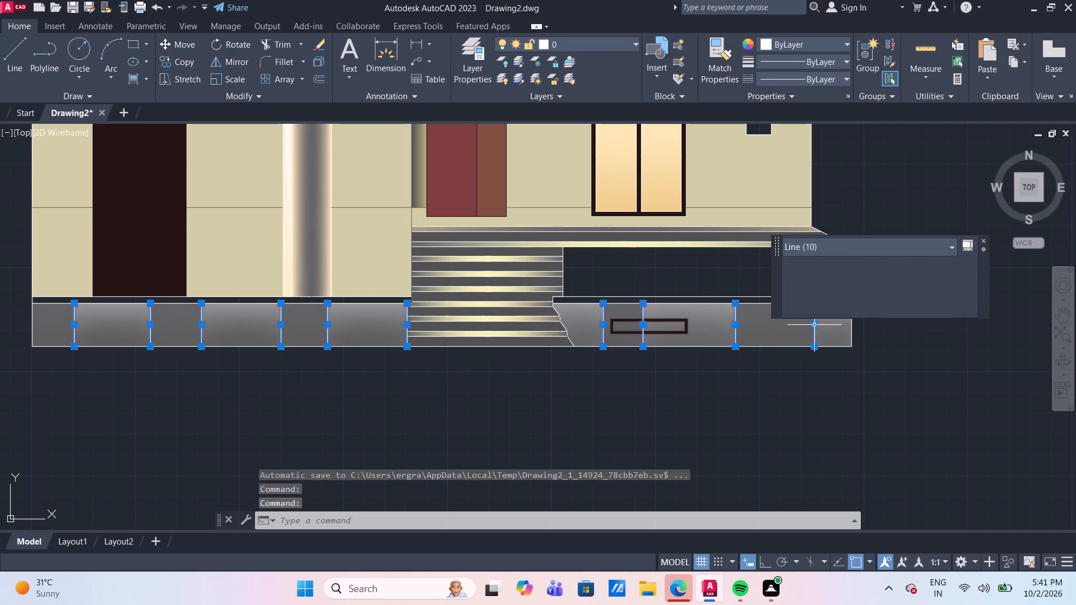
click(831, 346)
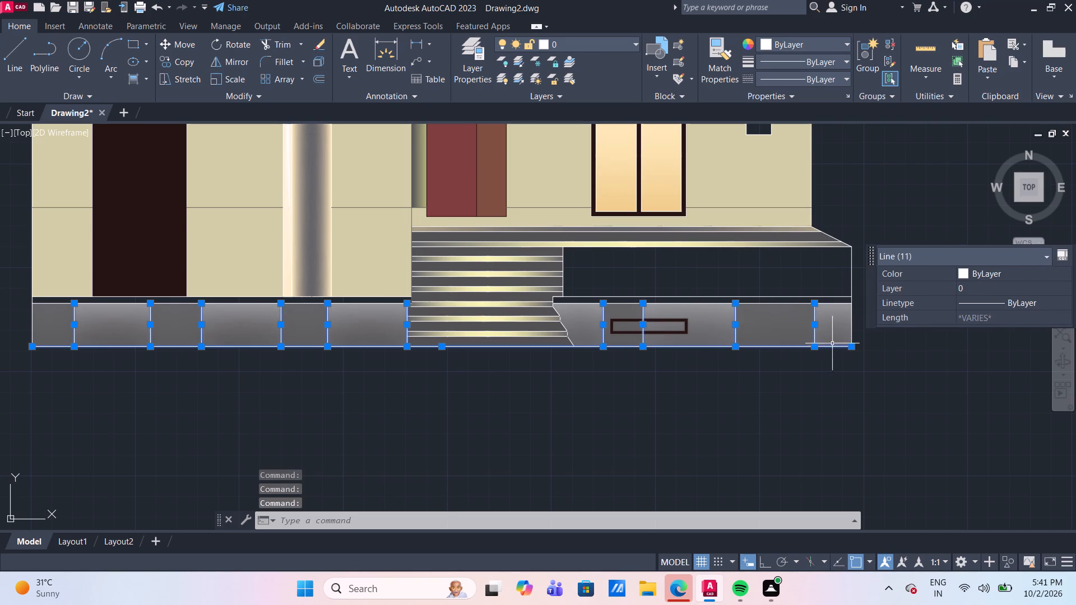
click(853, 330)
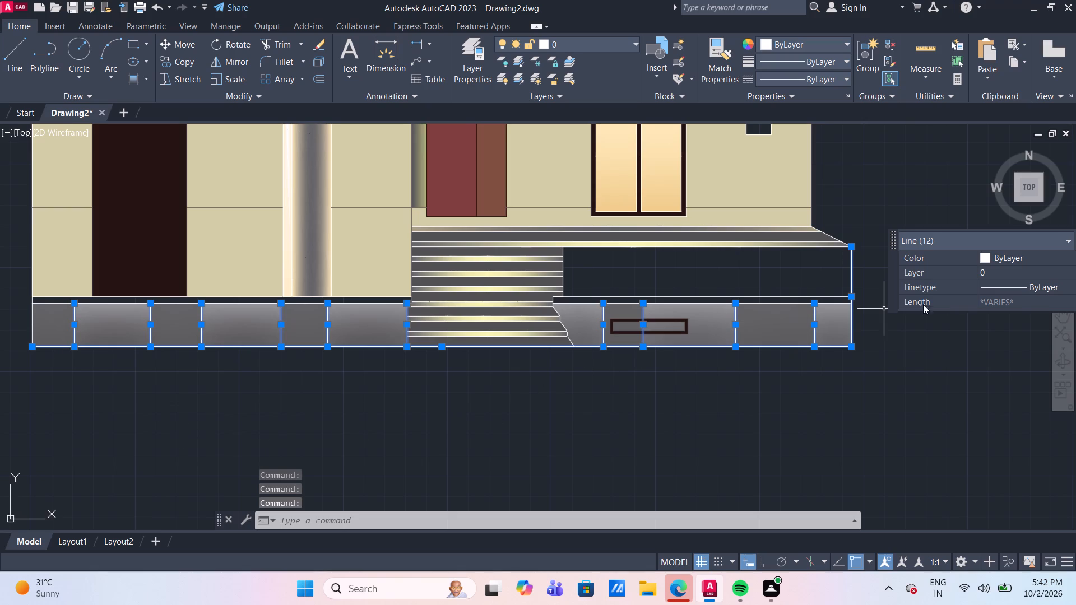
click(1055, 256)
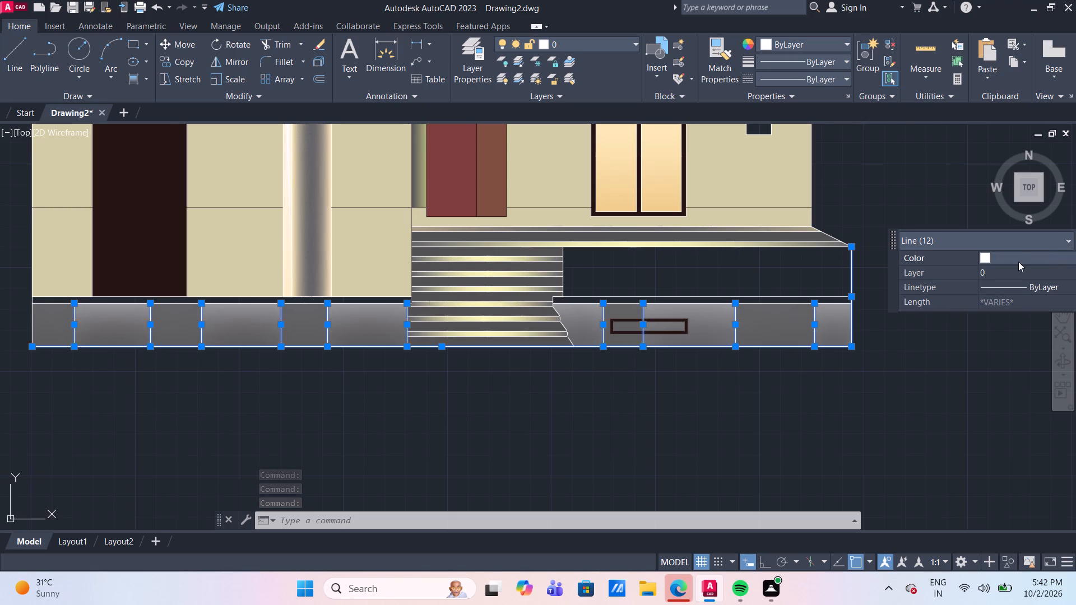
click(1018, 262)
scroll(1009, 372, down, 3)
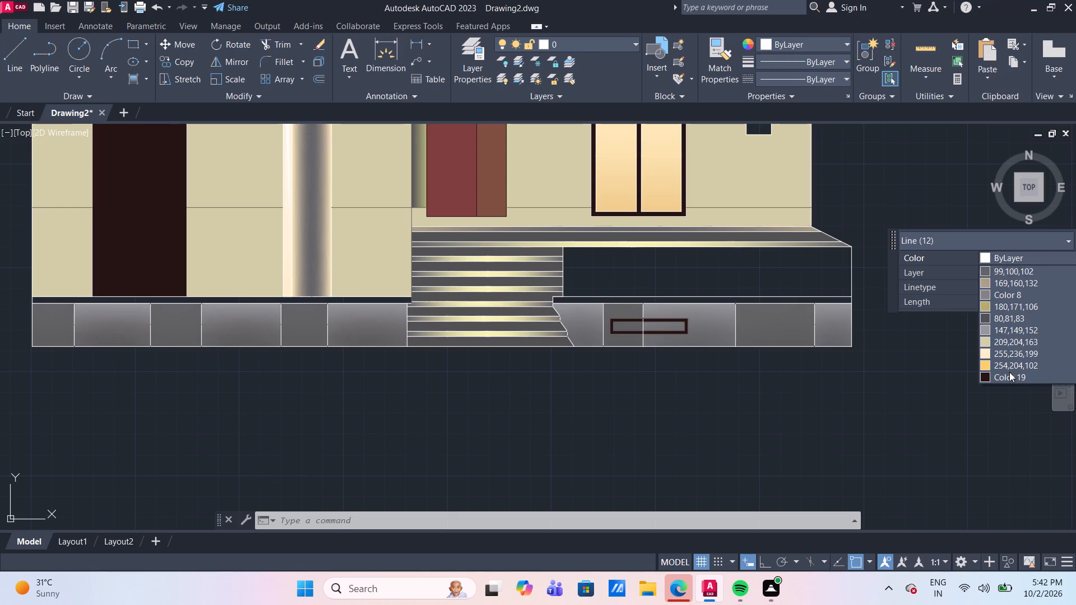
scroll(1014, 366, down, 2)
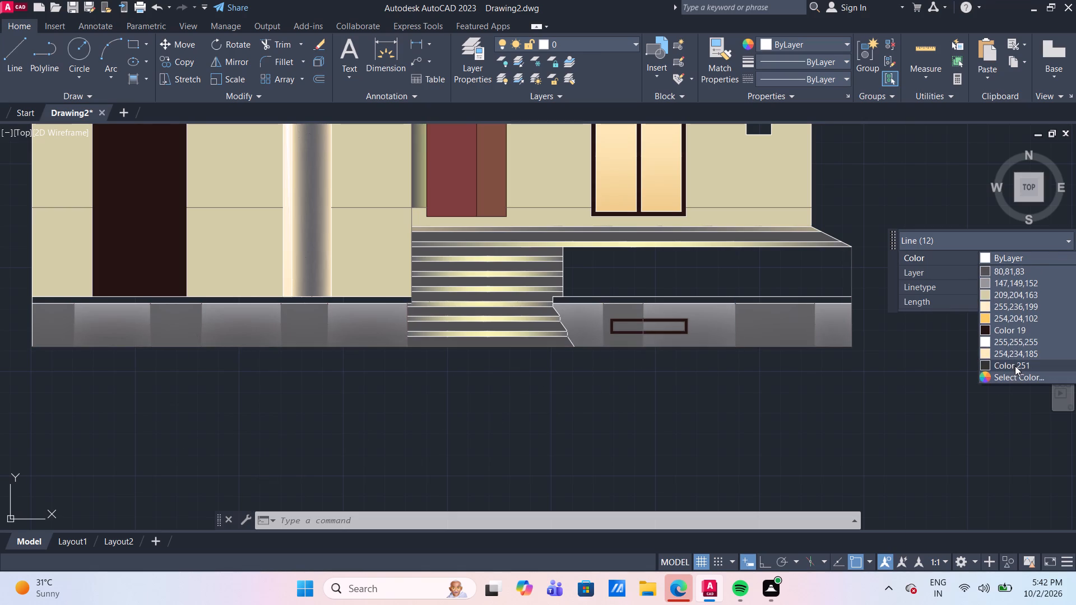
click(1015, 366)
key(Escape)
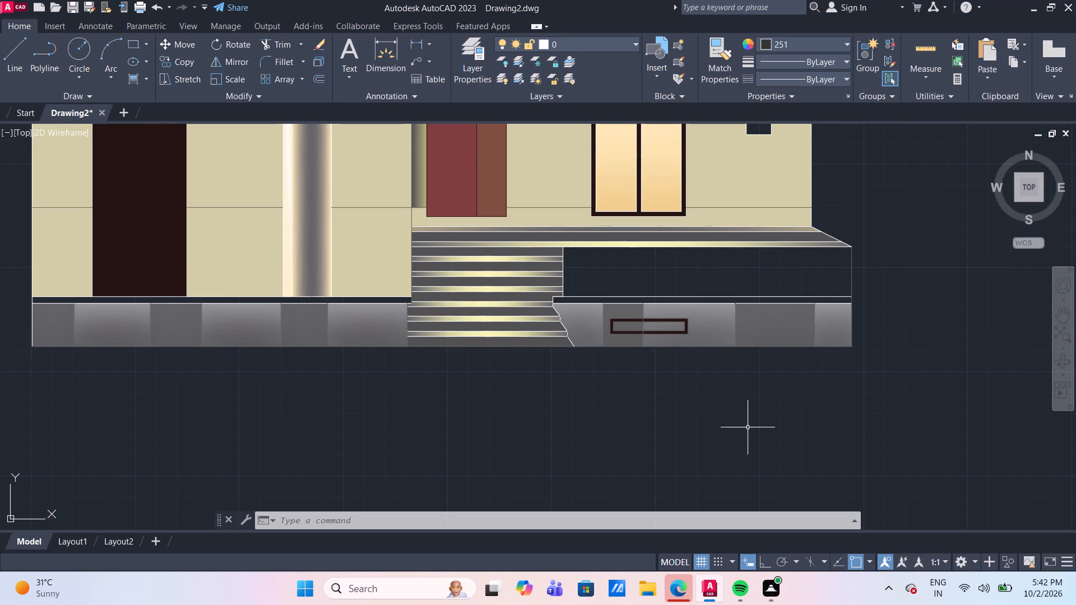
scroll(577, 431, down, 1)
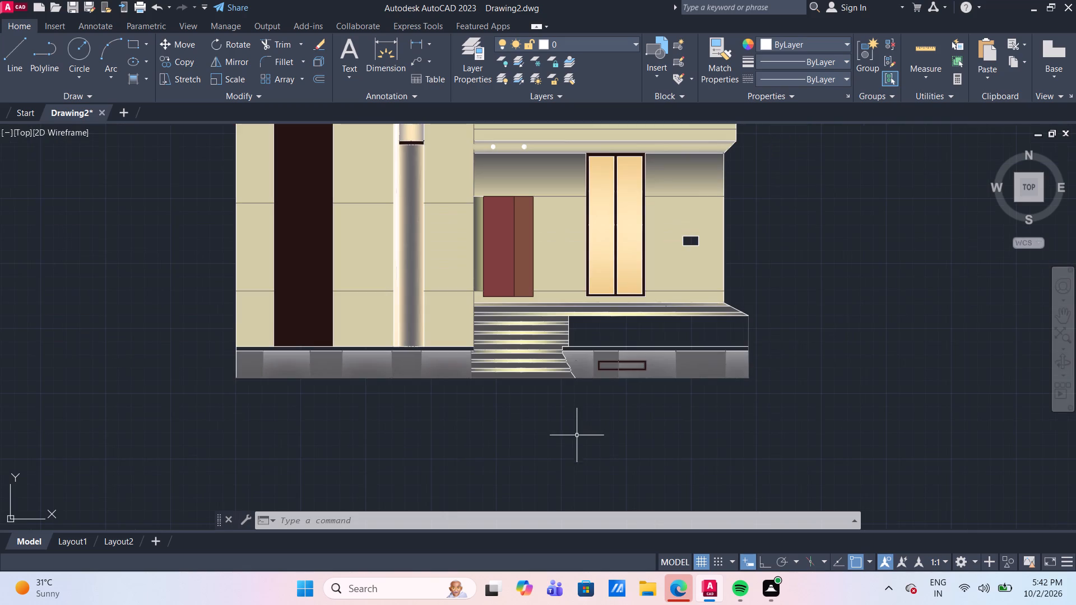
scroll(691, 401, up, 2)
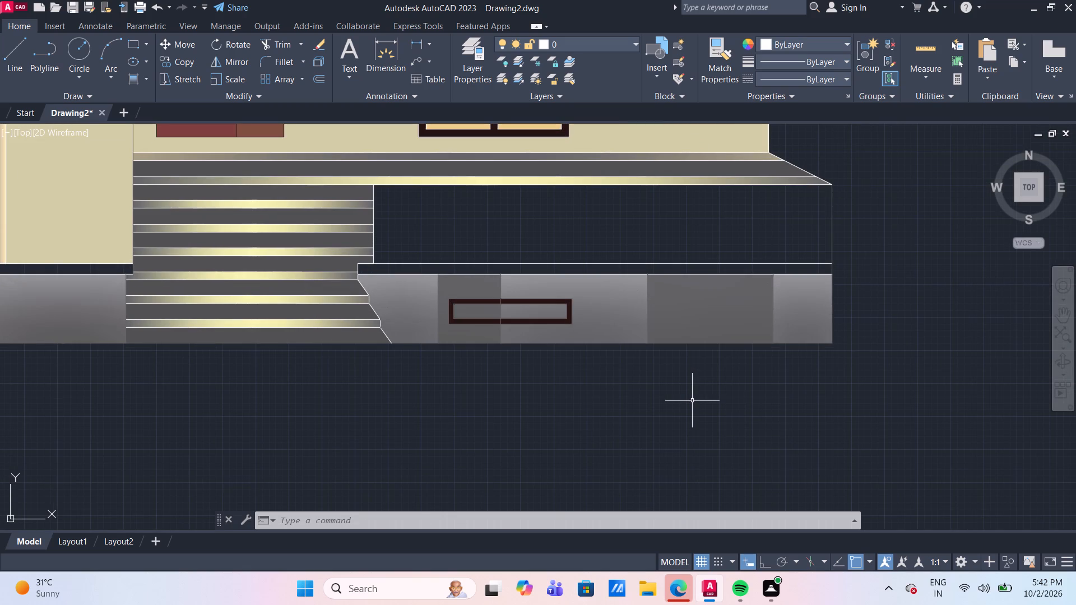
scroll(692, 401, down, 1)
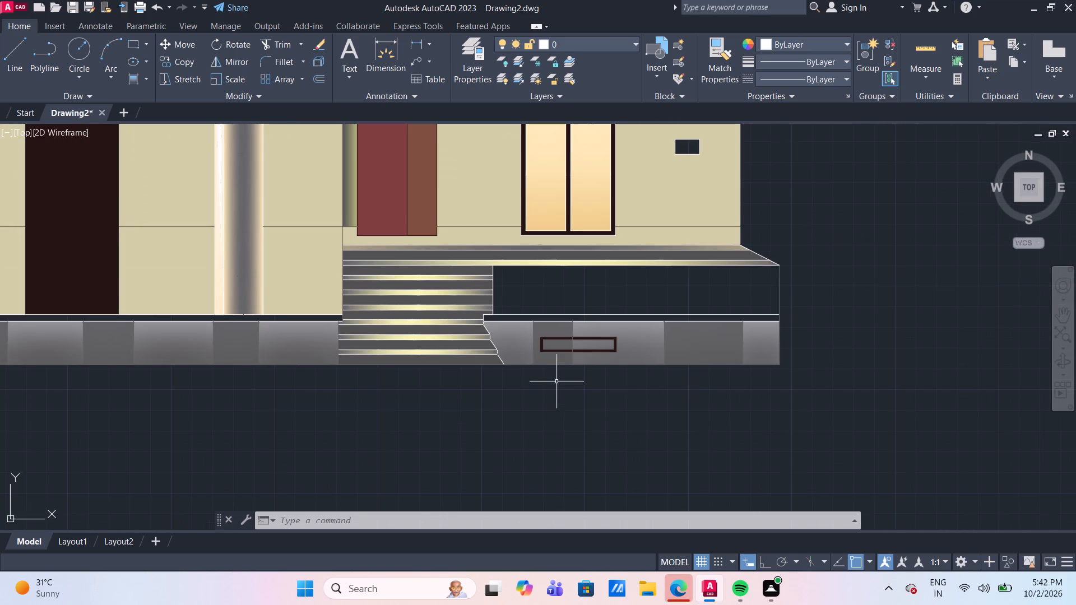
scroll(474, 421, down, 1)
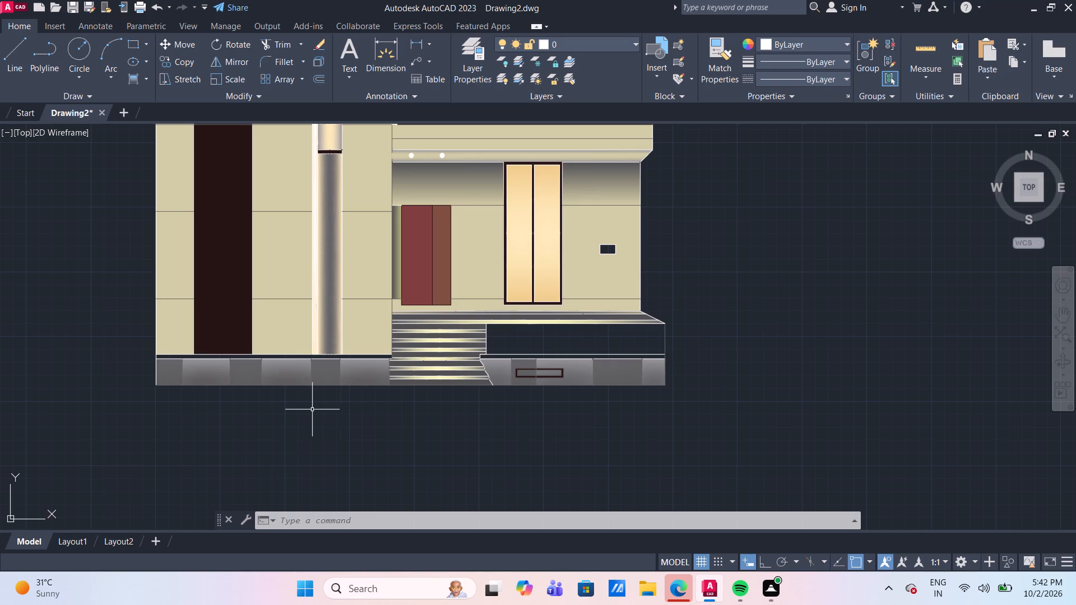
Fill the thin band between the column wall and the plinth panels with a solid hatch in true colour 53,53,54.
scroll(281, 390, up, 1)
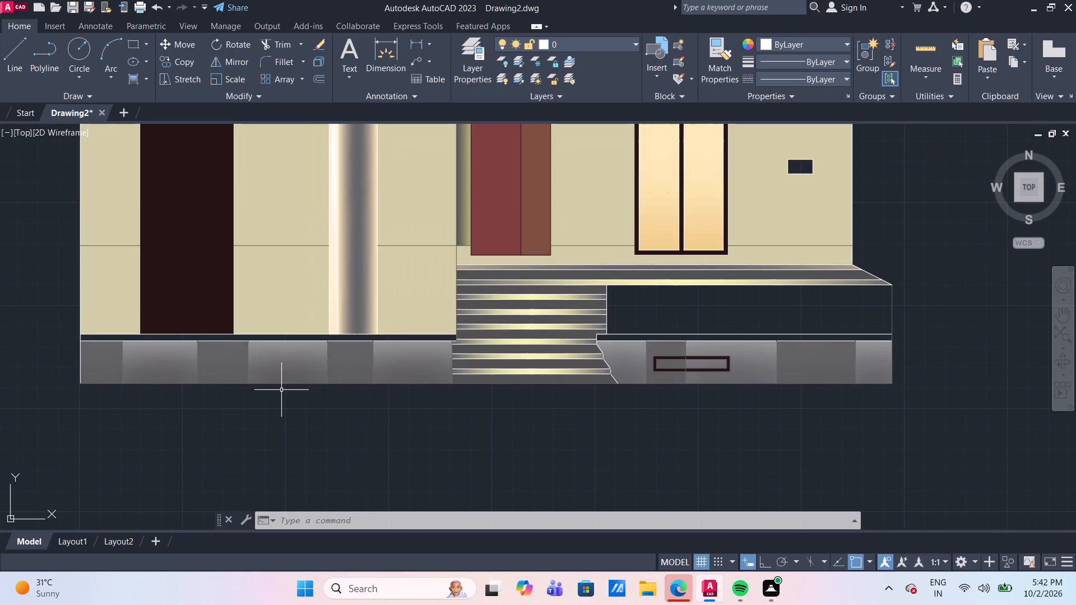
scroll(303, 359, up, 1)
middle_drag(324, 387, 323, 387)
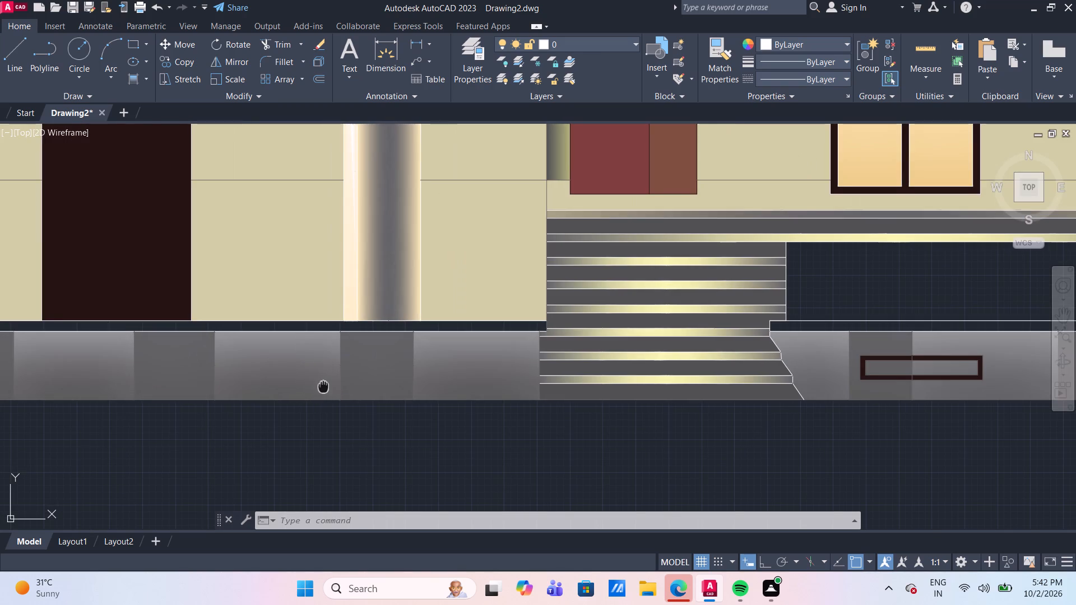
middle_drag(323, 387, 269, 357)
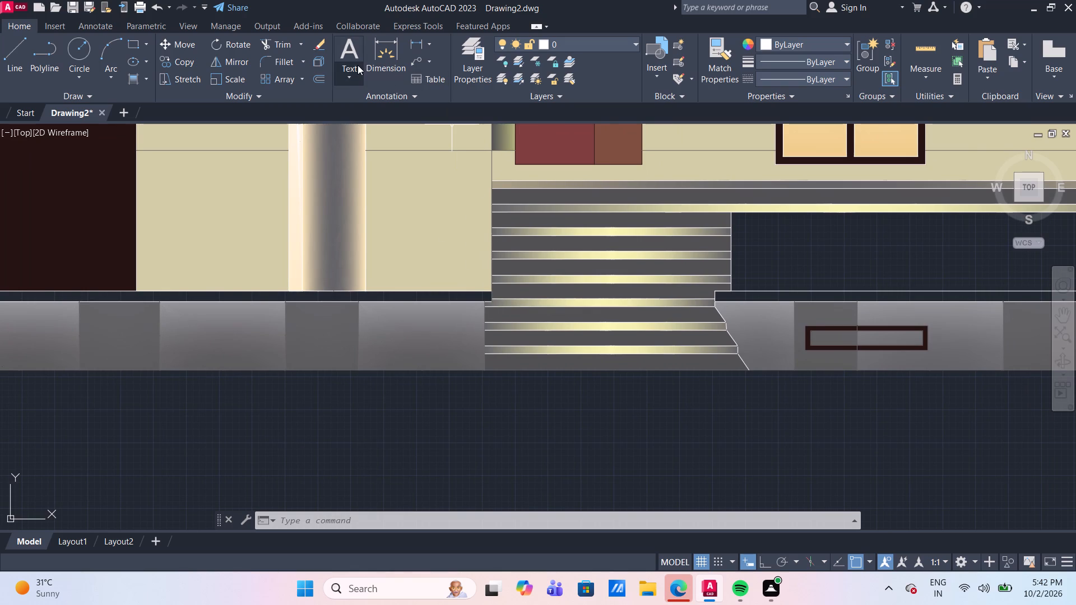
click(149, 76)
click(155, 99)
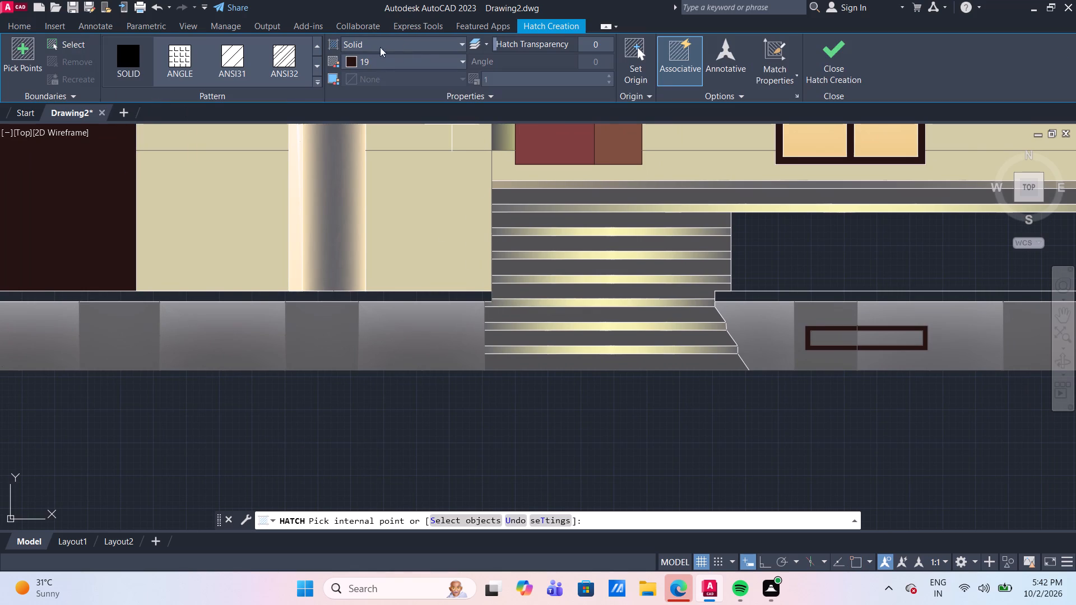
click(419, 59)
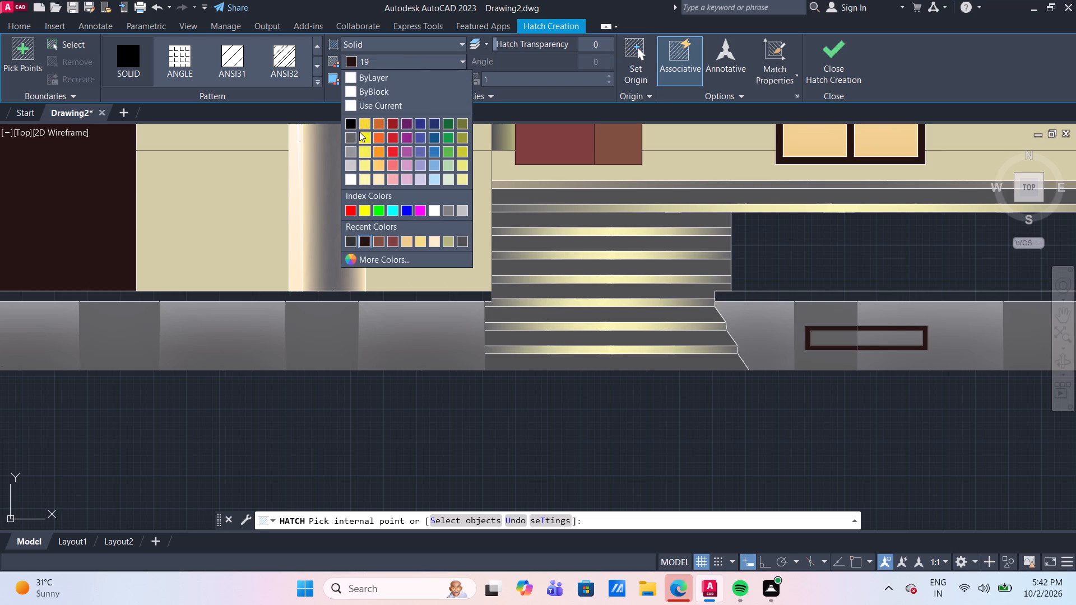
click(345, 139)
click(405, 58)
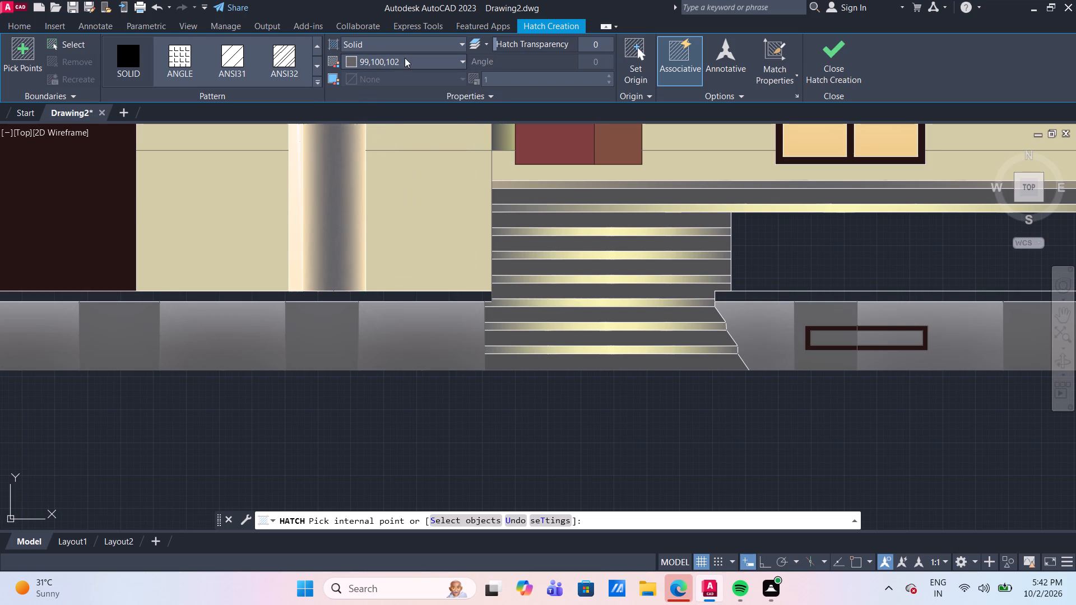
click(429, 254)
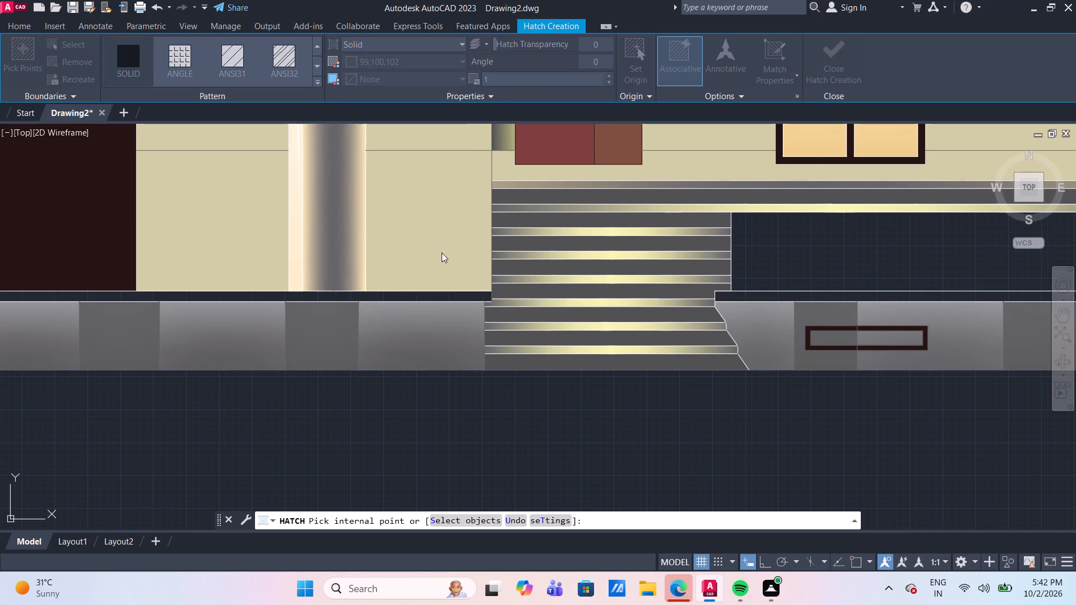
click(736, 314)
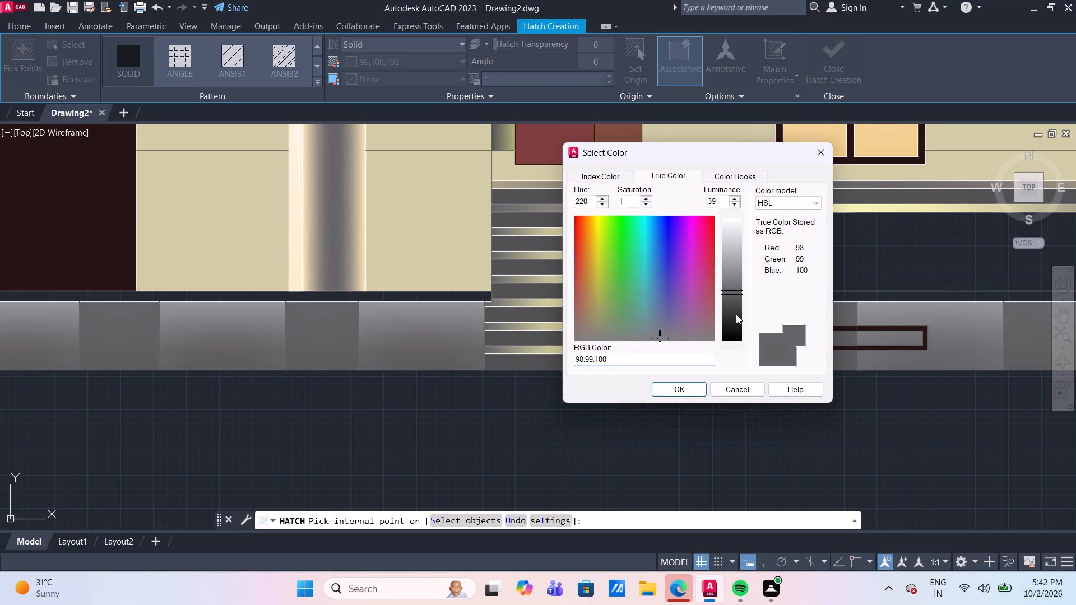
click(736, 314)
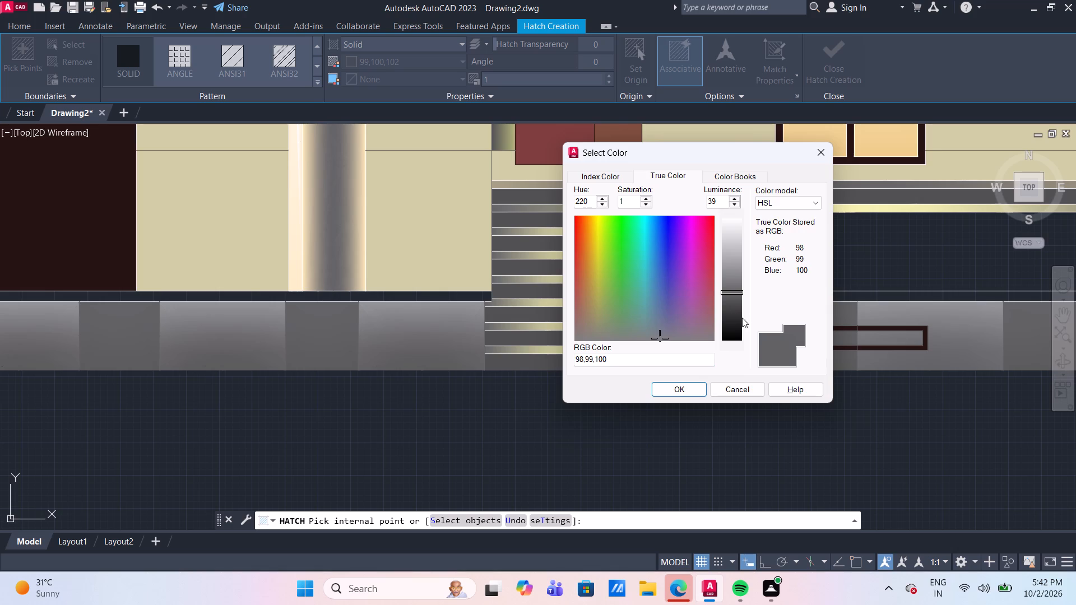
click(731, 322)
click(733, 314)
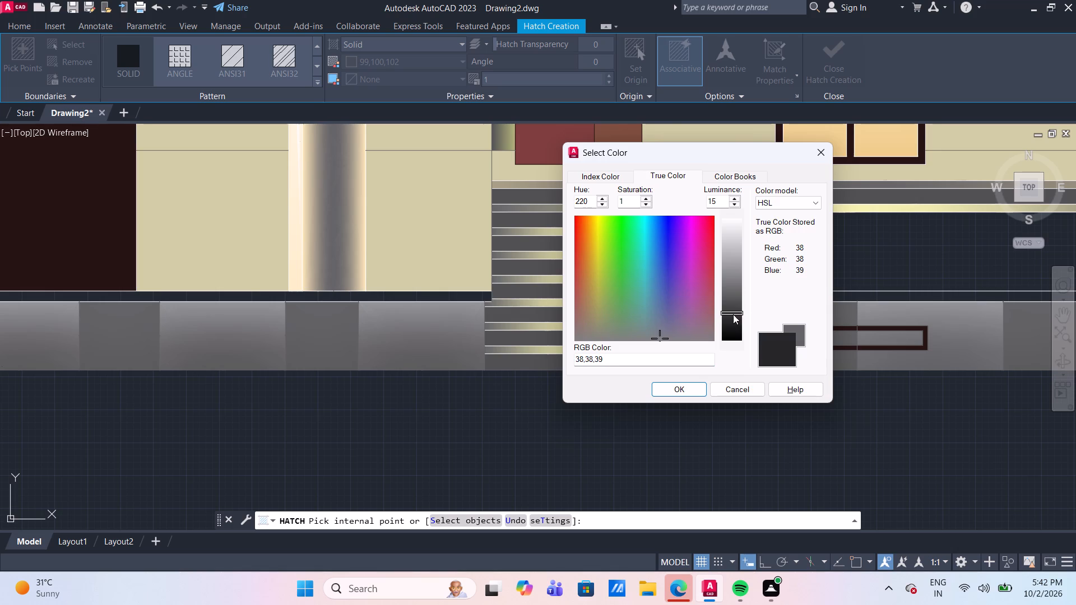
click(694, 393)
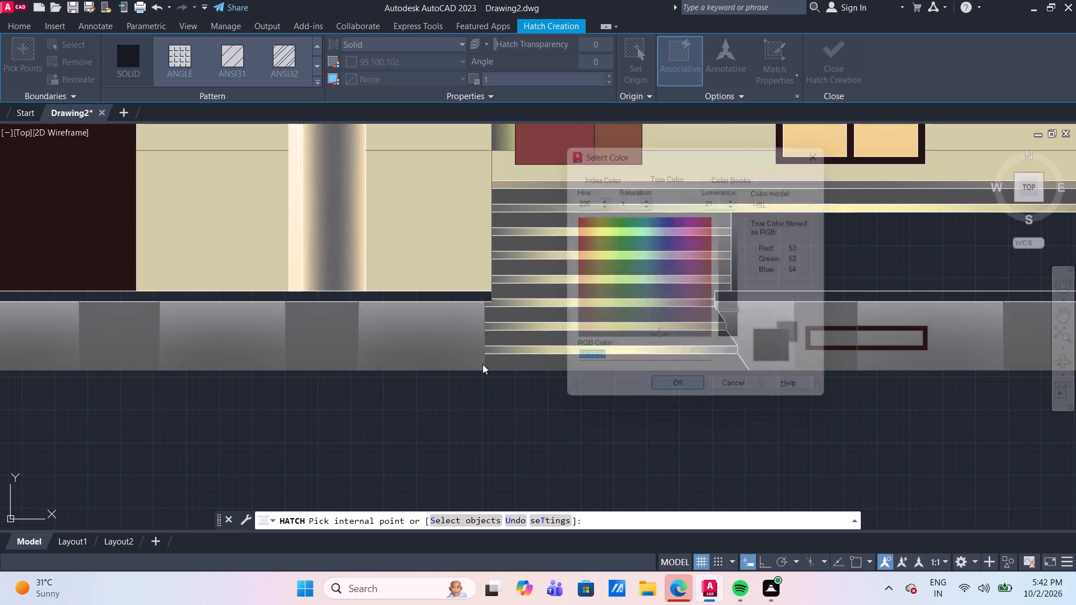
click(385, 296)
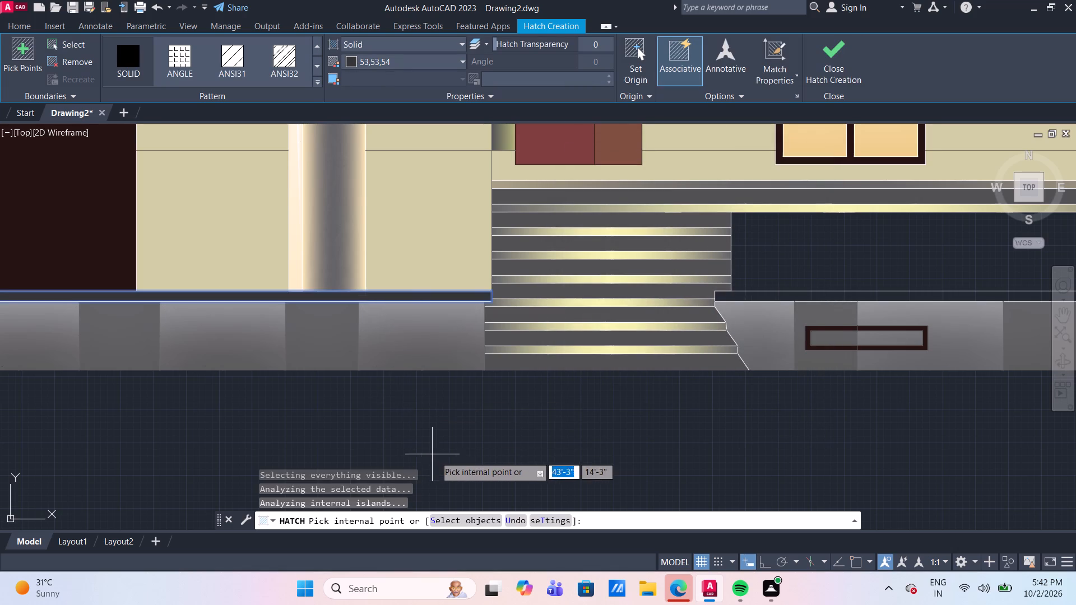
key(Return)
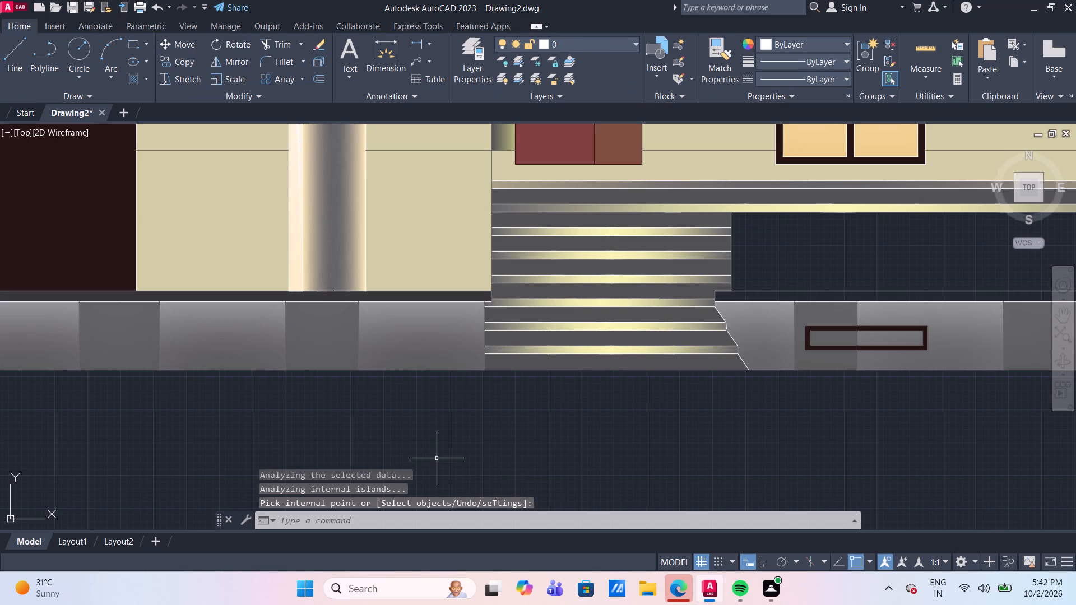
Change the upper and lower edge lines of the thin band below the column wall to colour 99,100,102.
scroll(437, 458, down, 2)
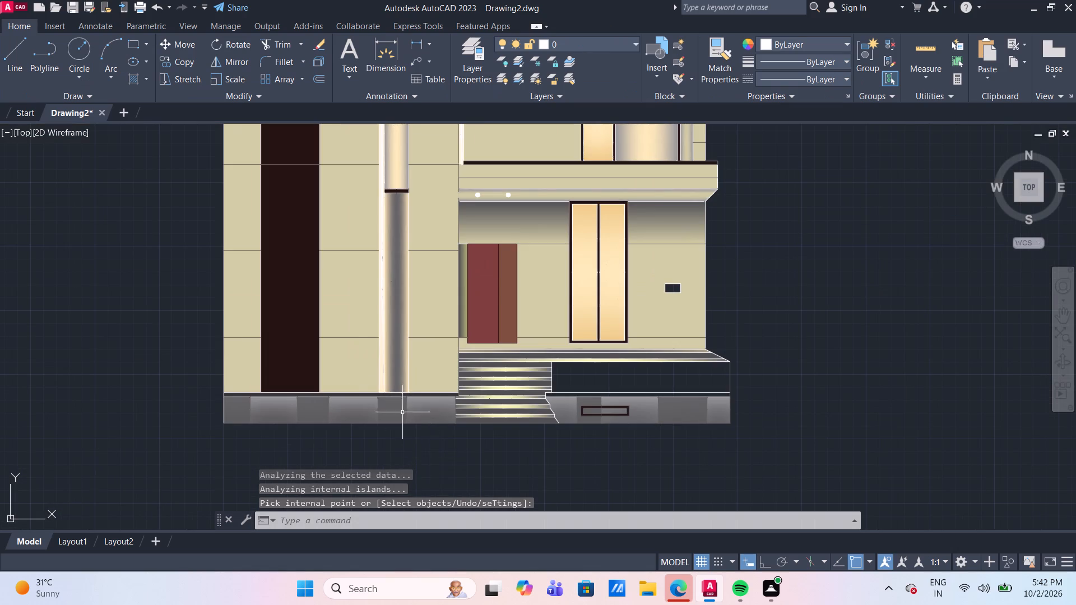
scroll(356, 365, up, 1)
scroll(364, 448, up, 1)
scroll(361, 395, up, 2)
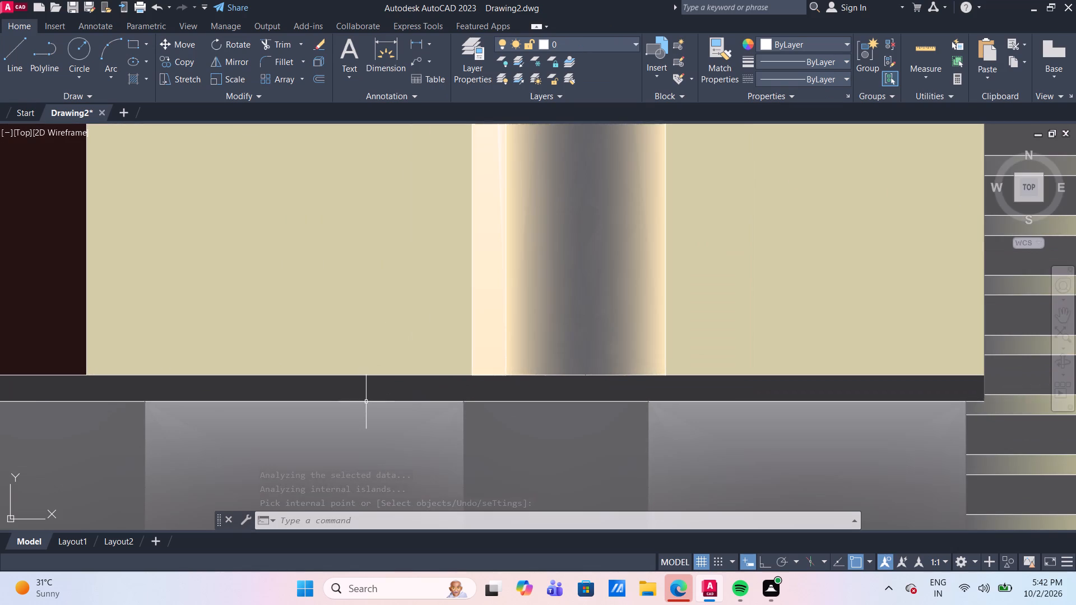
click(366, 402)
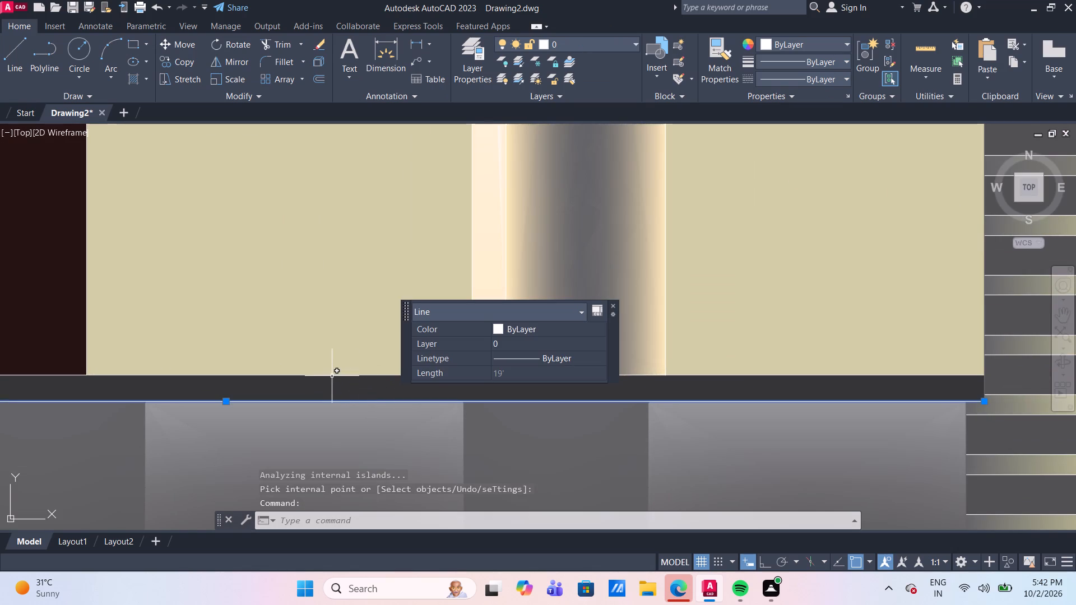
click(324, 376)
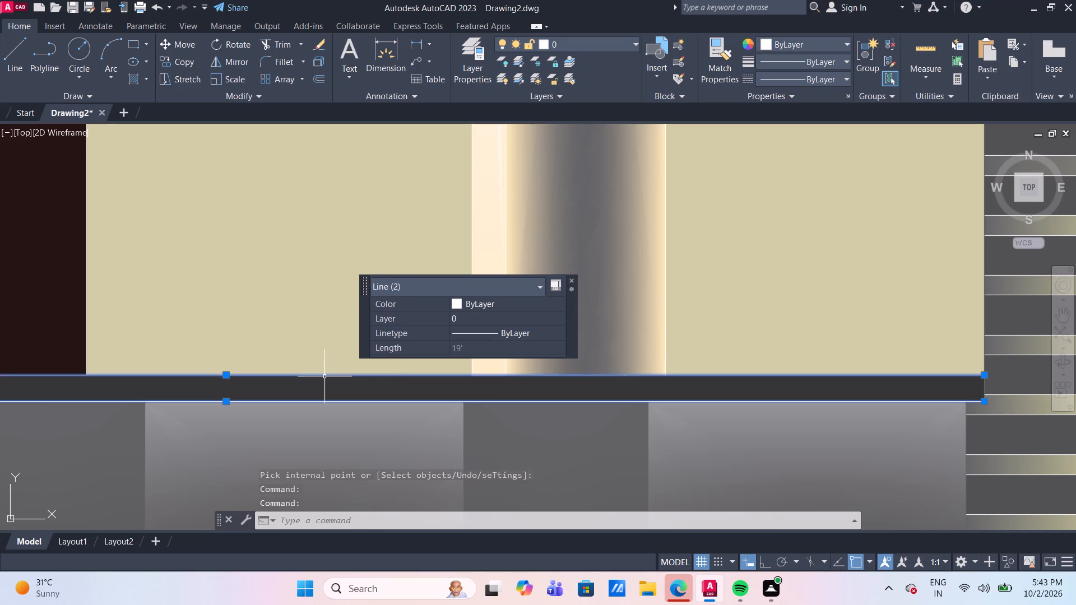
scroll(324, 376, down, 2)
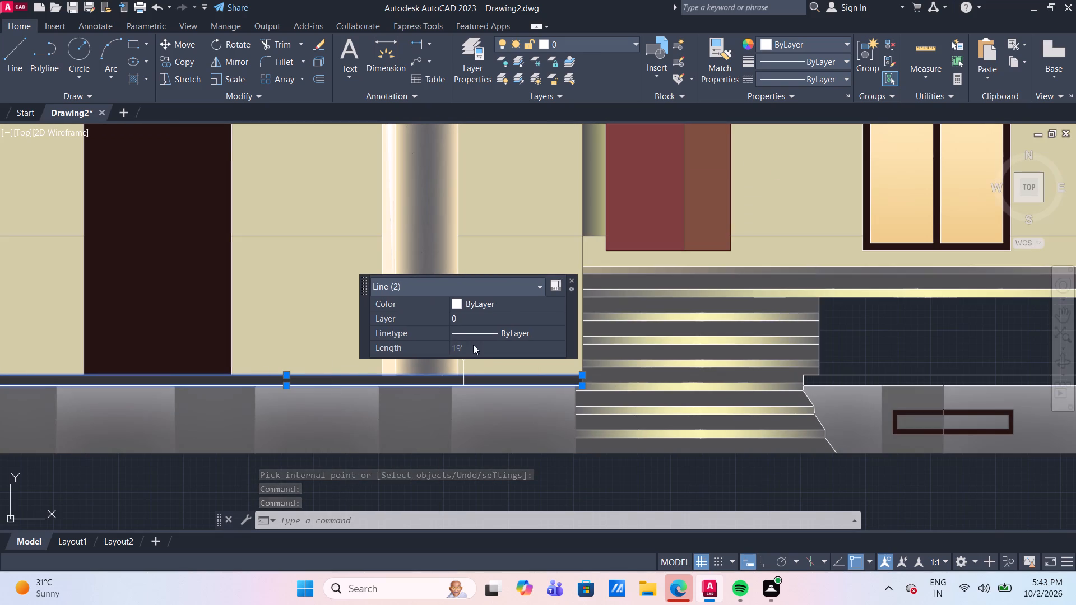
click(507, 301)
click(505, 301)
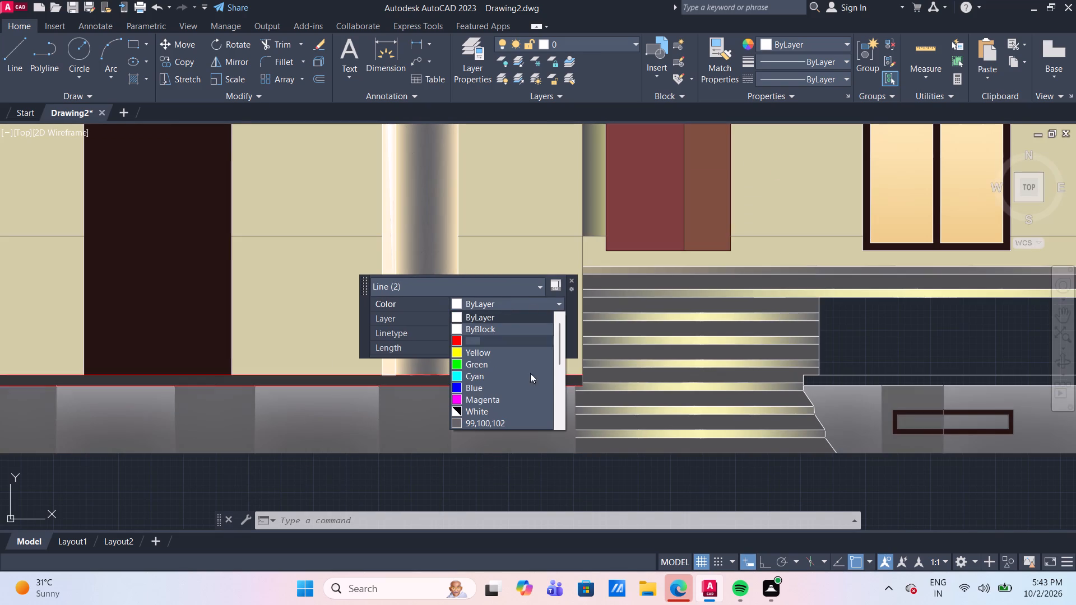
click(548, 421)
key(Escape)
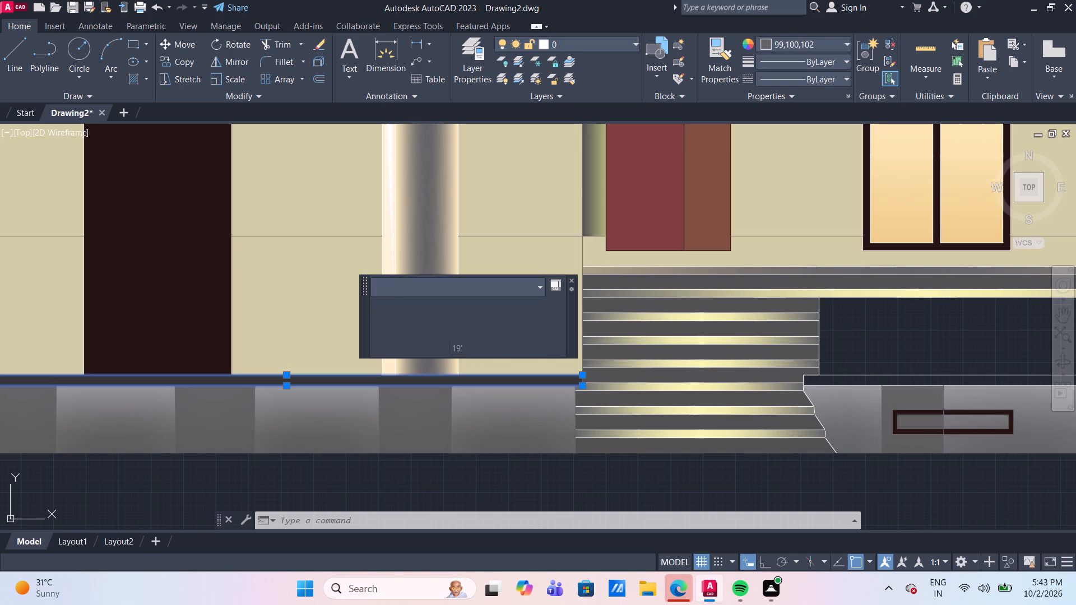
Fill the thin band above the plinth panels on the veranda side of the stairs with the solid 53,53,54 hatch.
scroll(502, 464, down, 1)
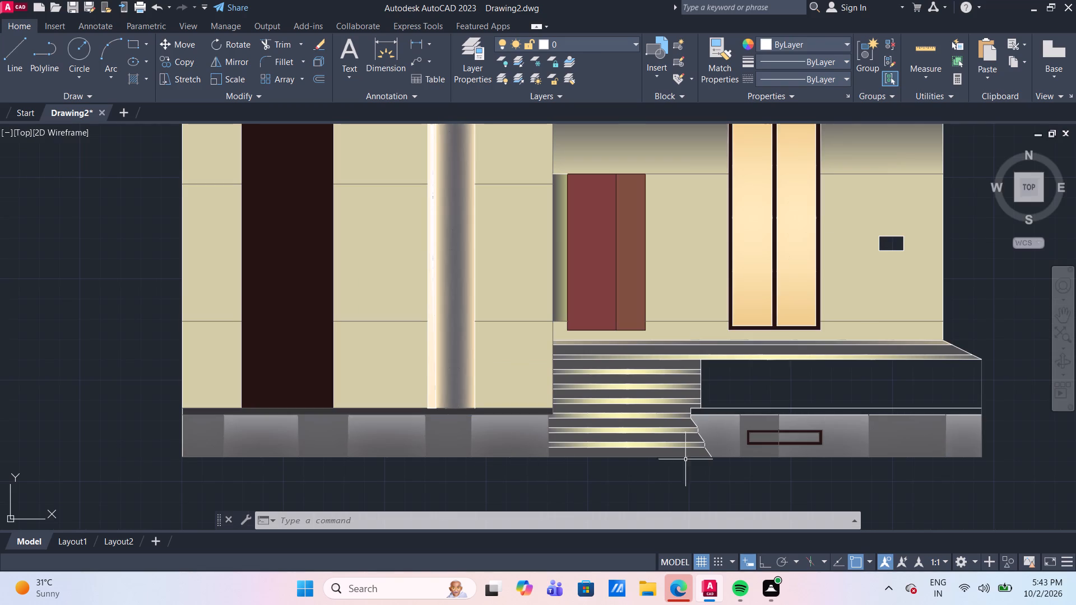
scroll(159, 444, up, 2)
scroll(265, 451, down, 2)
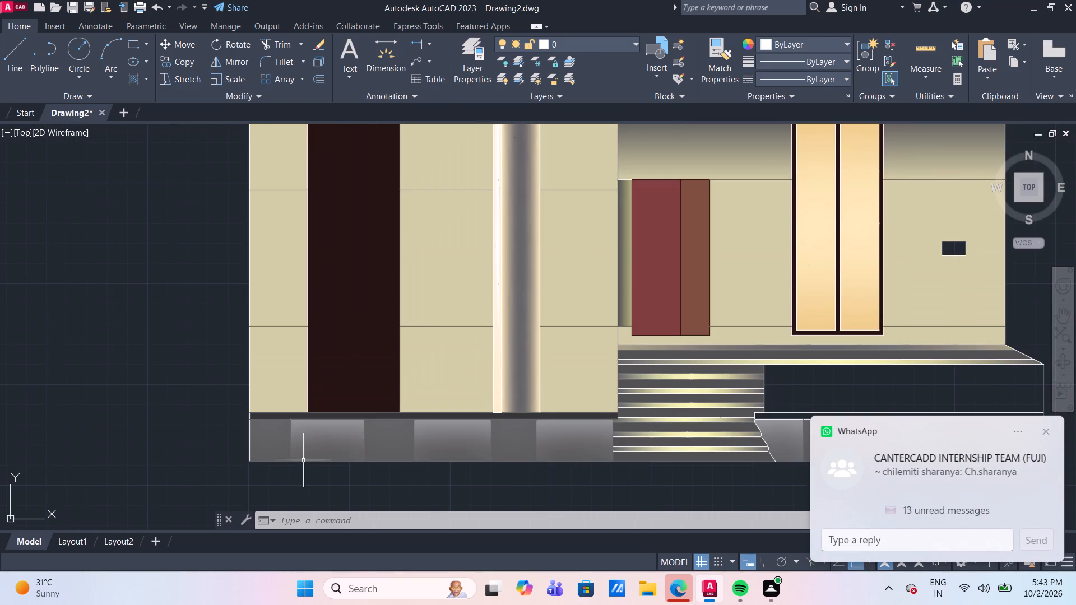
middle_drag(510, 471, 243, 457)
scroll(628, 403, up, 3)
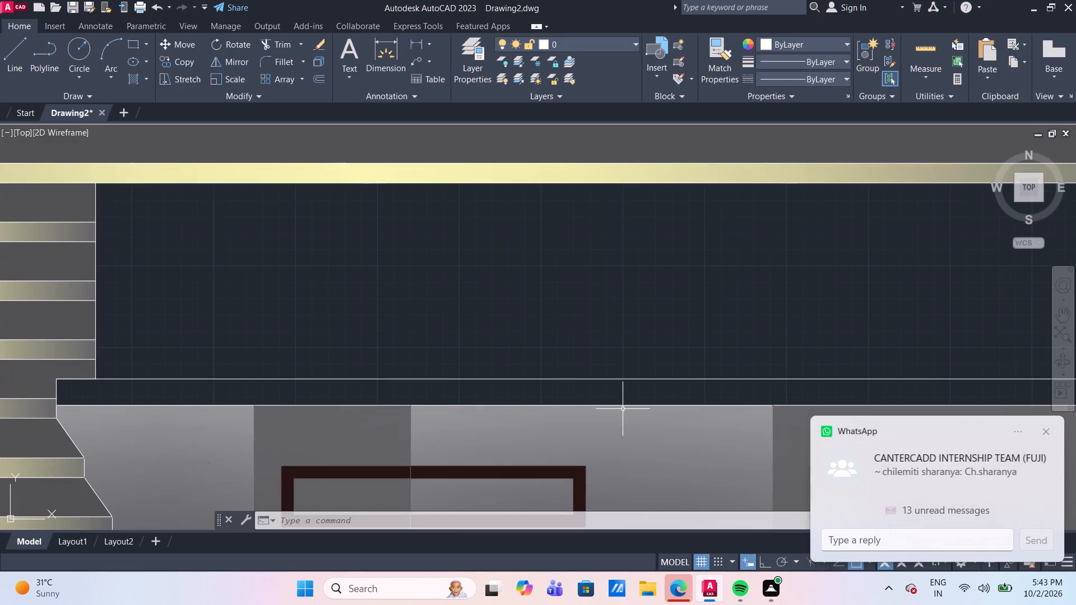
middle_click(622, 409)
scroll(619, 408, down, 3)
scroll(567, 376, up, 1)
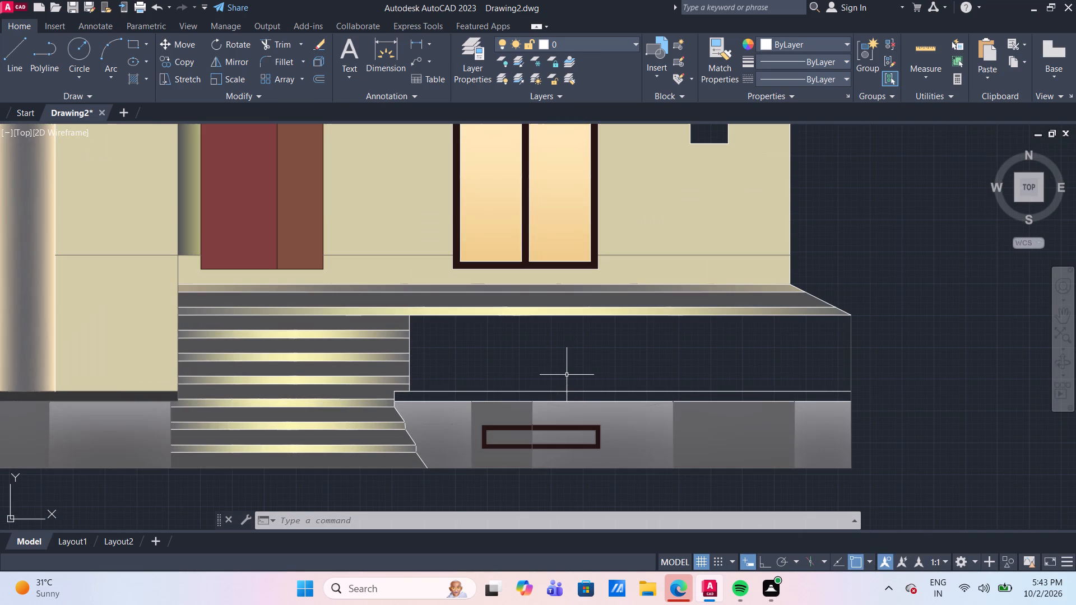
key(h)
key(Return)
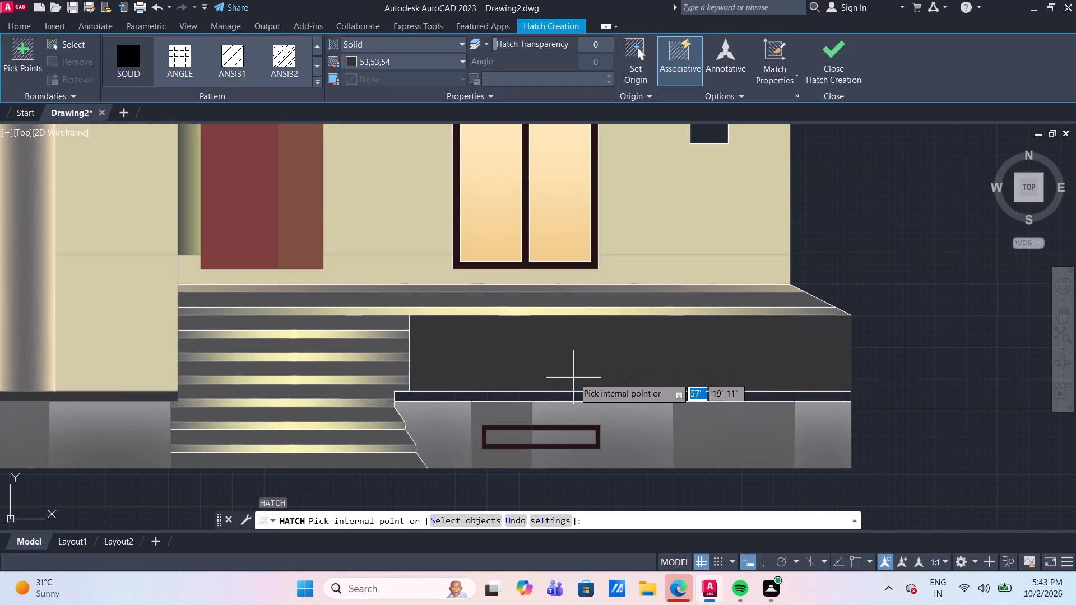
click(590, 397)
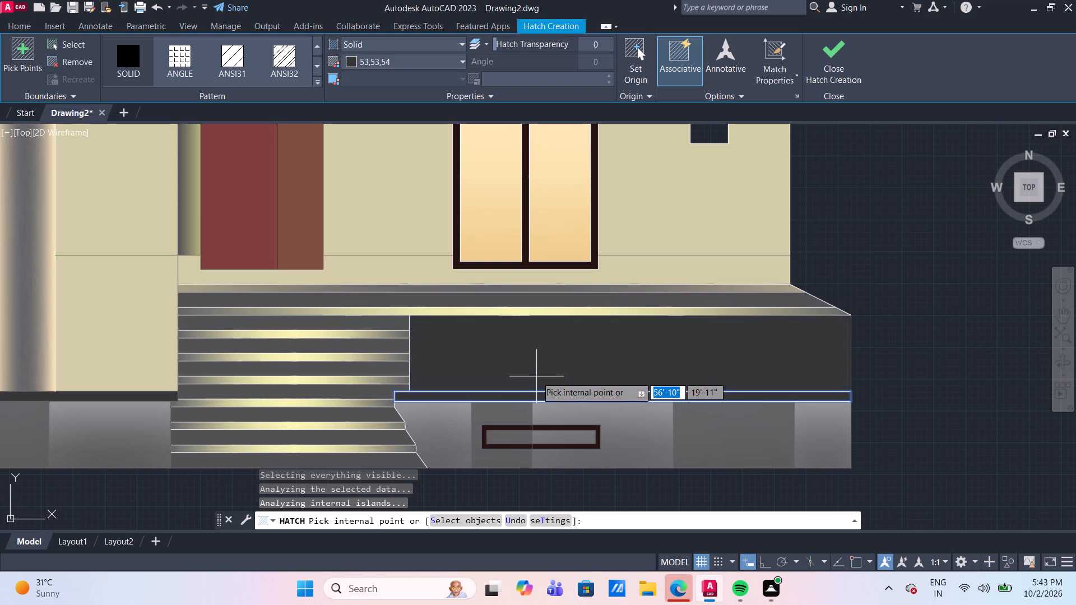
key(Escape)
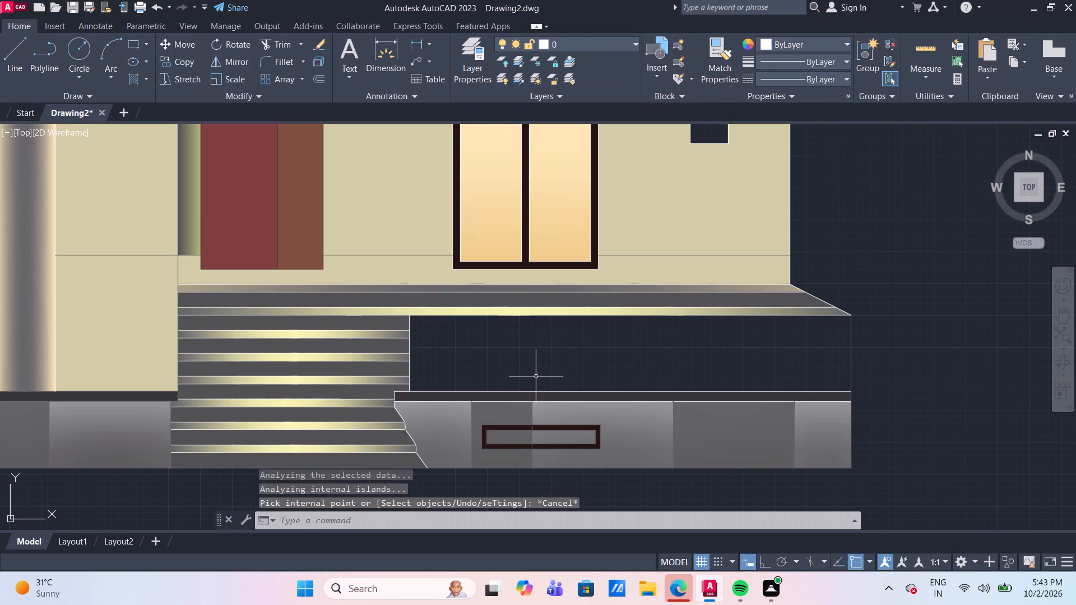
Change the upper and lower edge lines of the veranda-side thin band to colour 99,100,102.
click(537, 391)
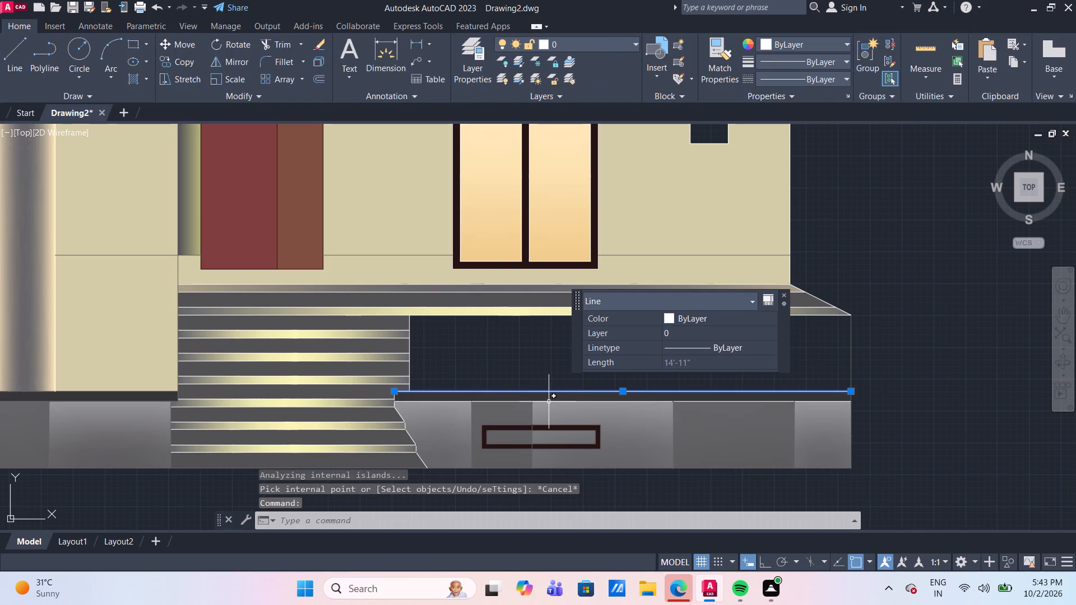
click(549, 402)
click(724, 325)
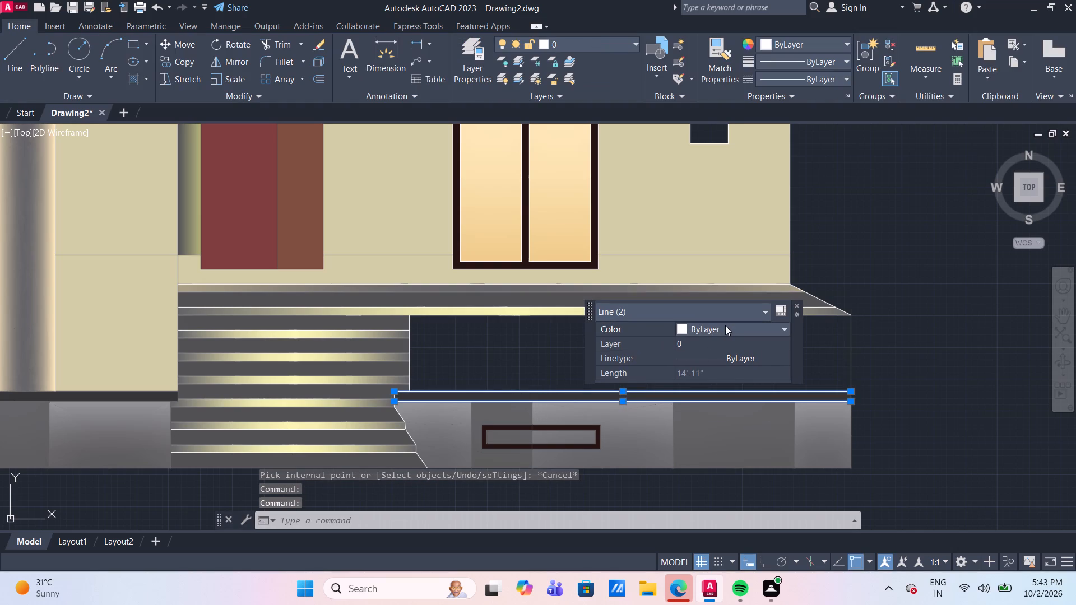
click(725, 325)
click(747, 448)
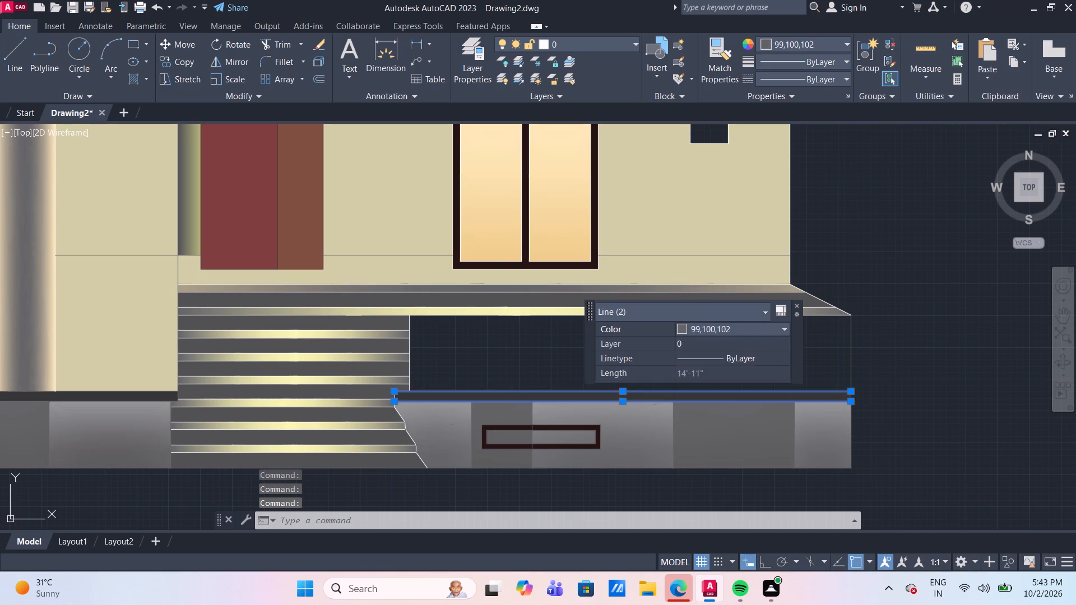
Fill the empty veranda wall panel beside the stairs, above the thin dark band, with a solid hatch in colour 99,100,102.
key(Escape)
middle_drag(864, 398, 831, 404)
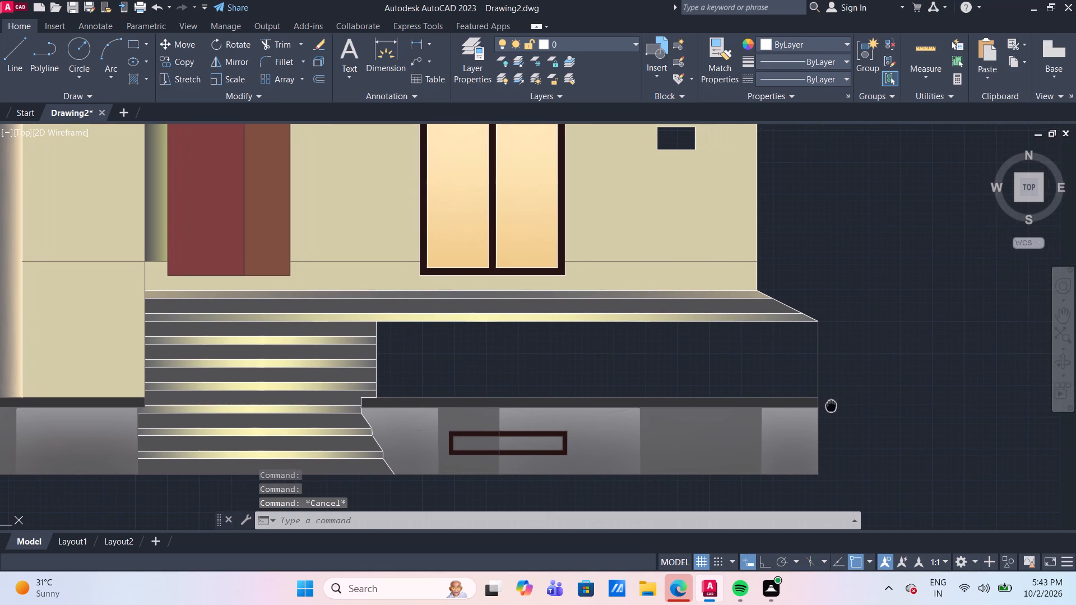
middle_drag(831, 404, 831, 405)
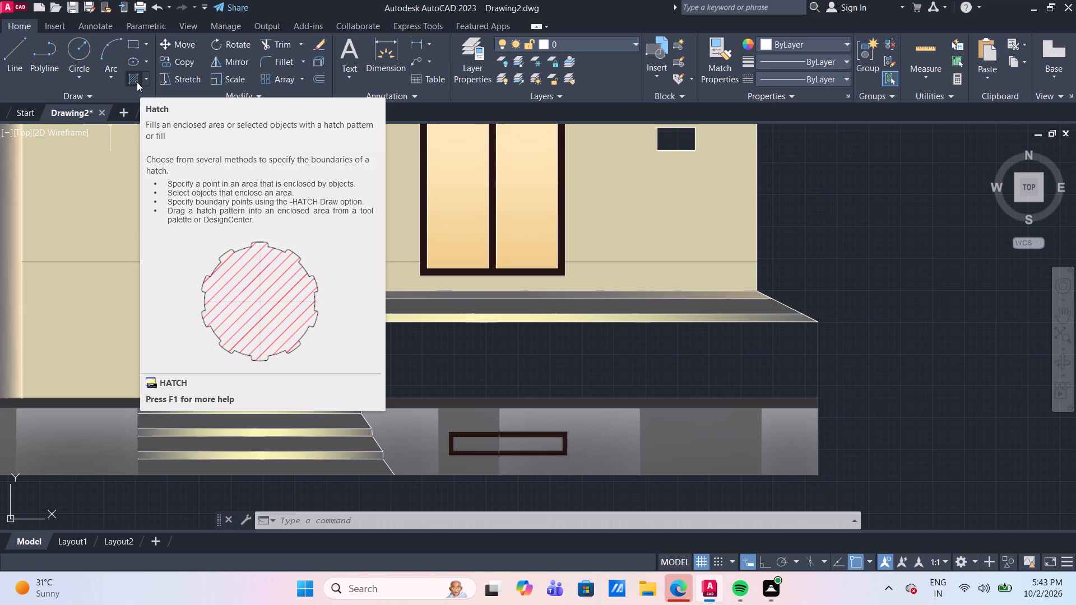
click(137, 82)
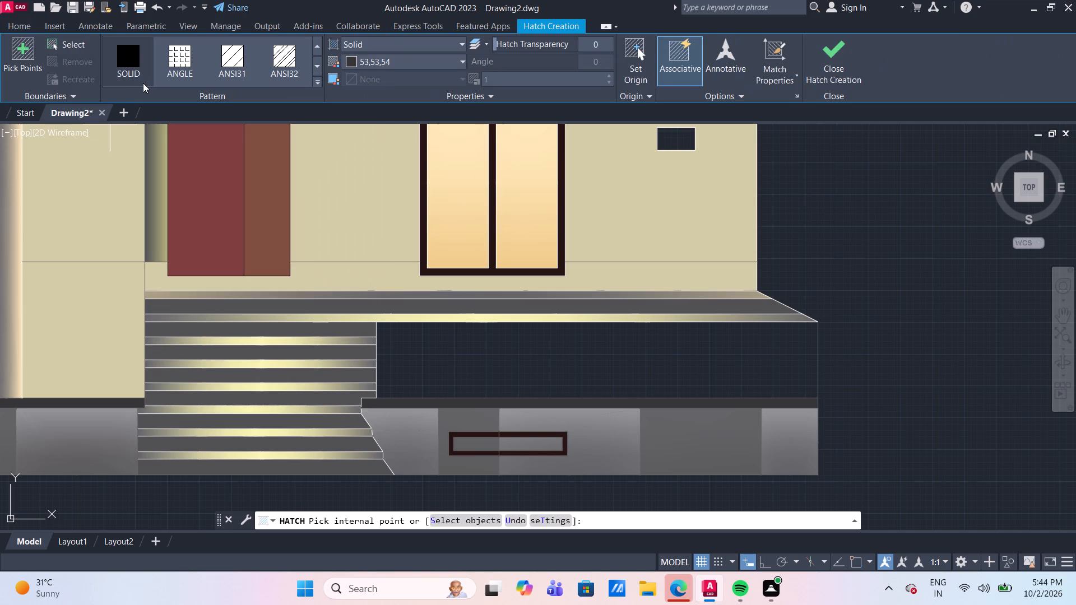
click(414, 60)
click(353, 138)
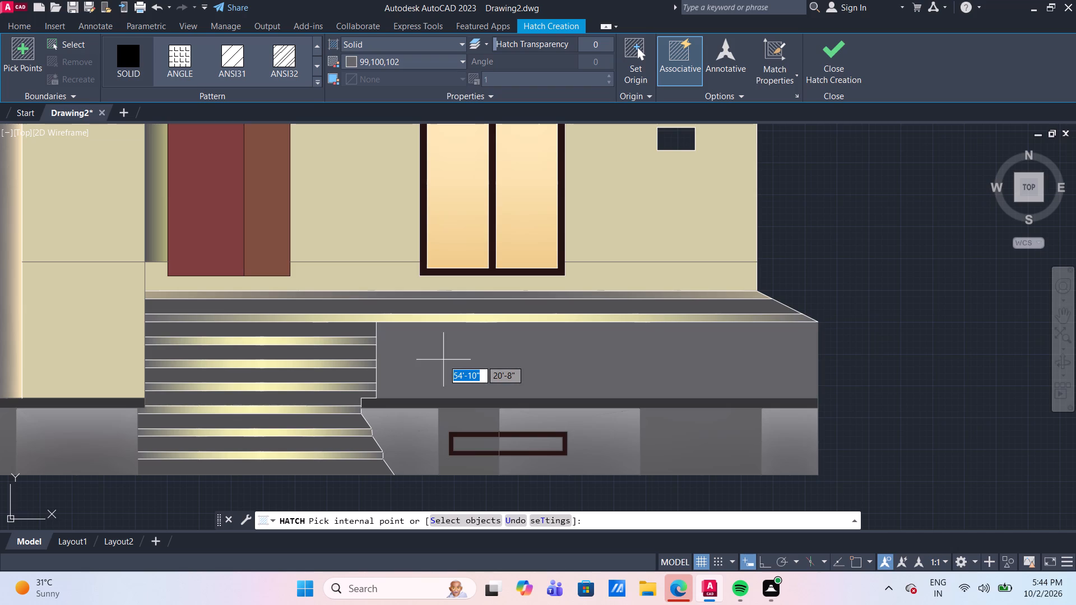
click(443, 360)
key(Escape)
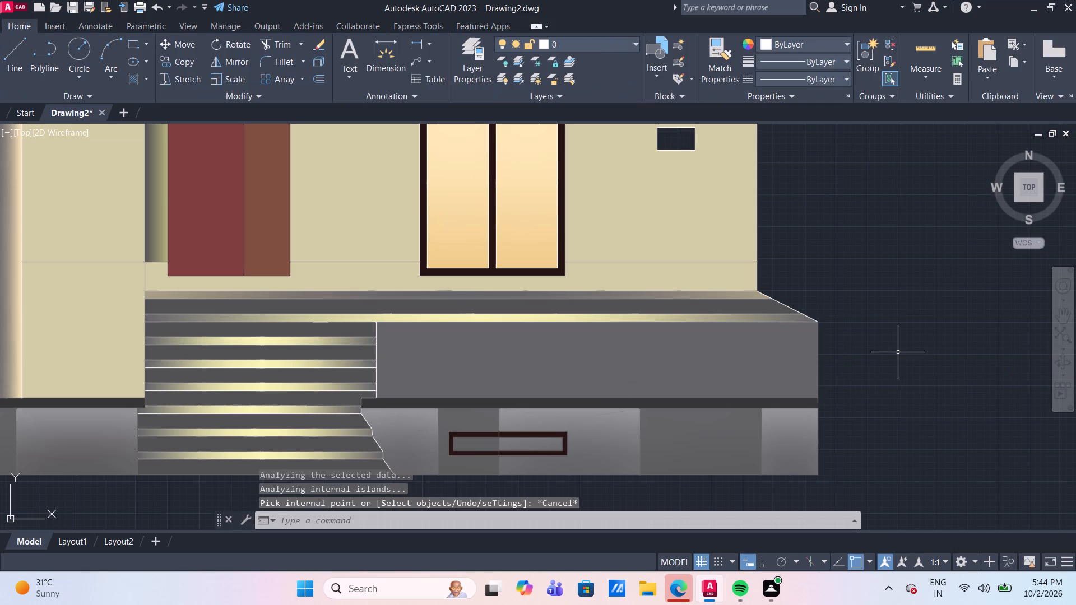
Change the nine white line segments of the stepped stair outline, from the veranda floor to the ground, to Color 251.
scroll(898, 352, down, 3)
scroll(858, 417, up, 2)
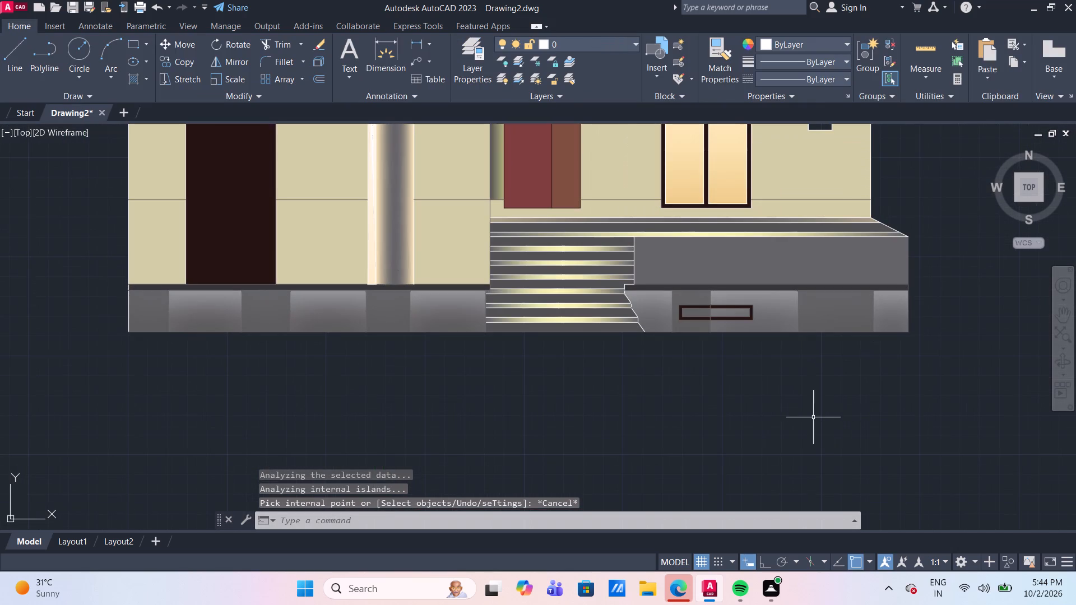
middle_drag(798, 417, 750, 437)
scroll(517, 322, up, 2)
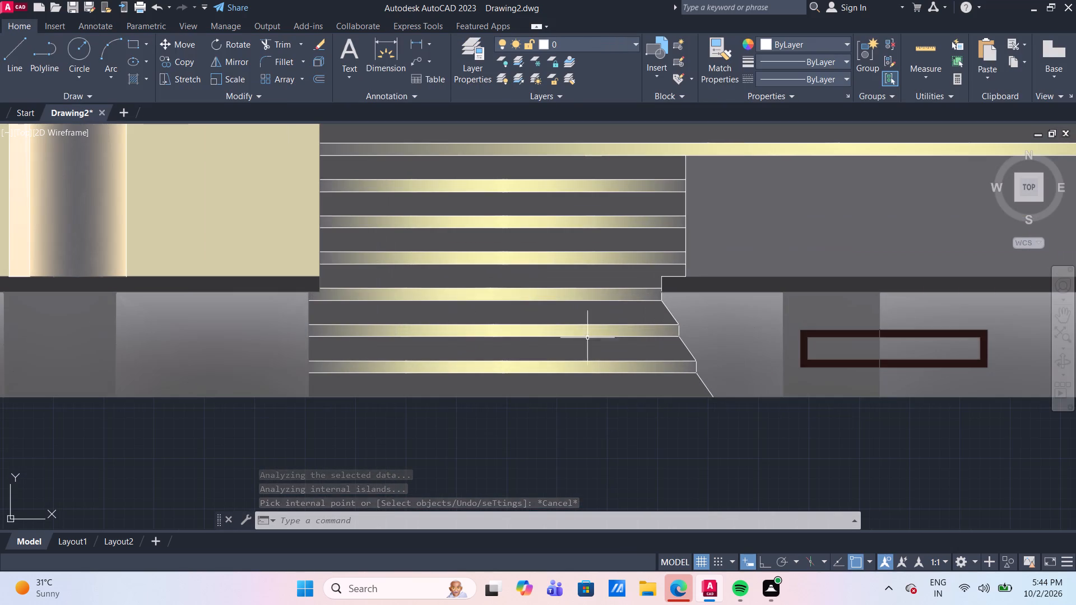
middle_drag(679, 244, 611, 269)
scroll(611, 269, down, 1)
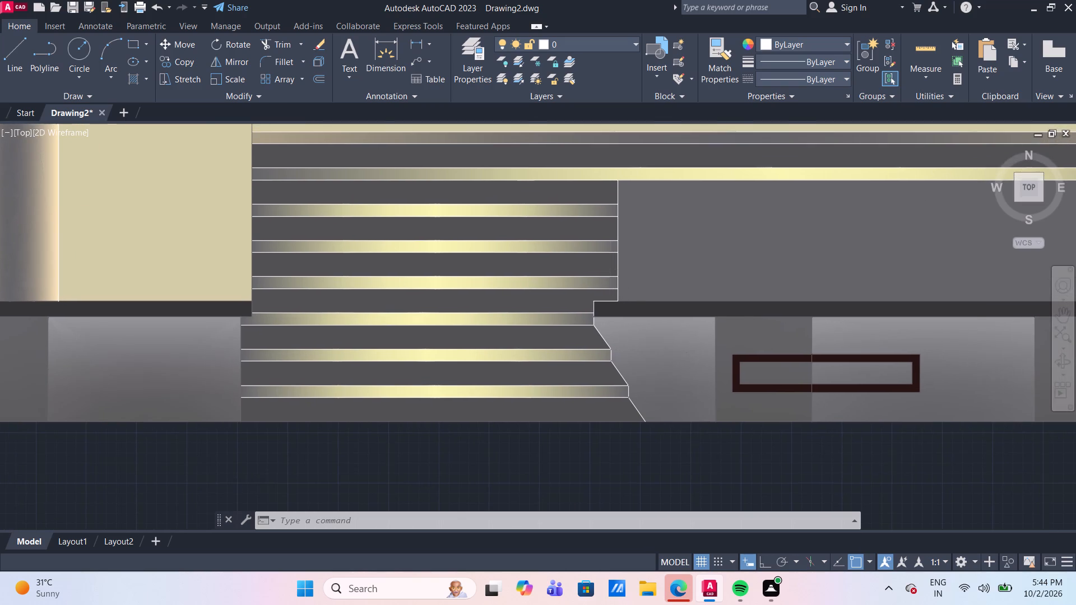
scroll(605, 253, down, 1)
scroll(602, 258, up, 3)
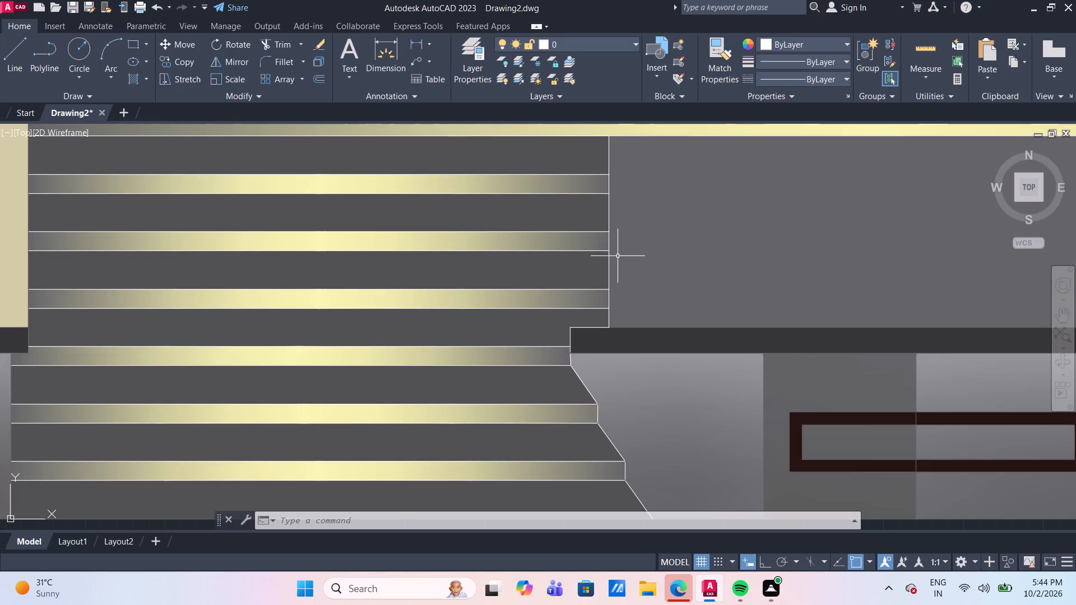
click(609, 262)
scroll(592, 323, up, 2)
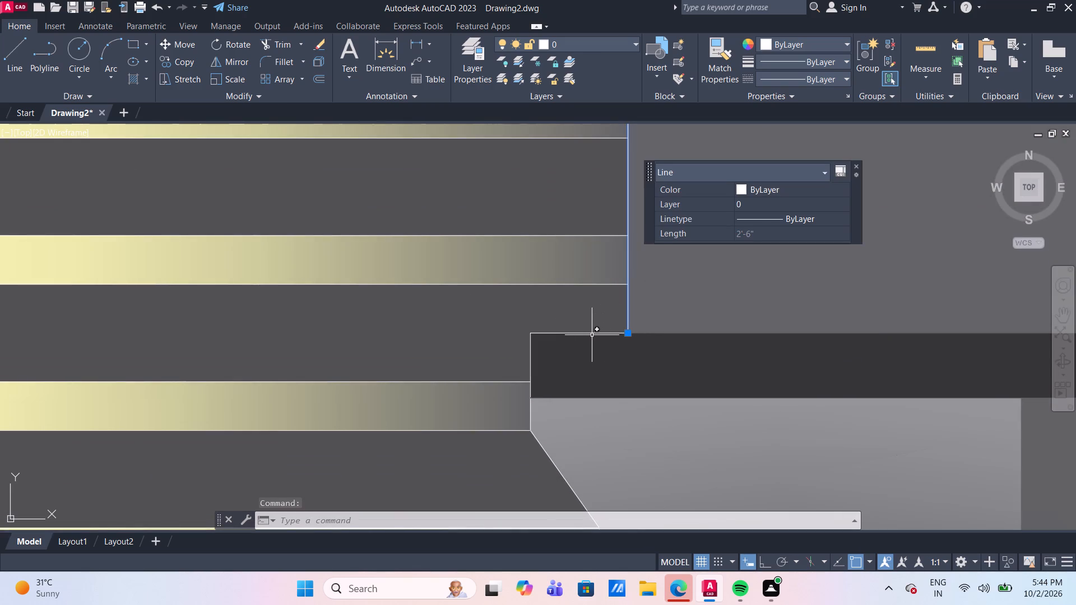
click(588, 333)
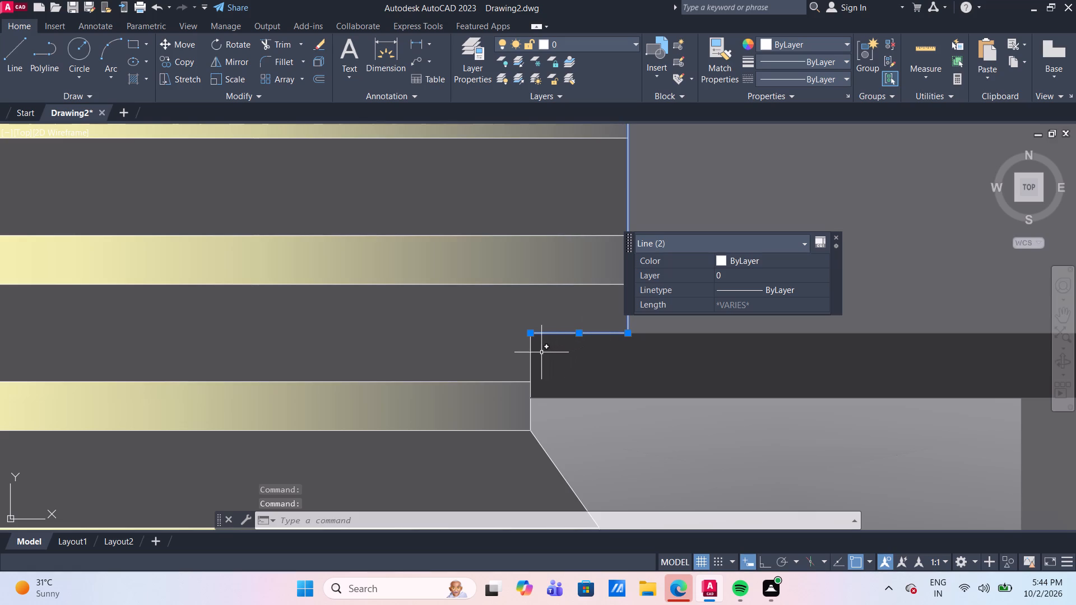
click(531, 355)
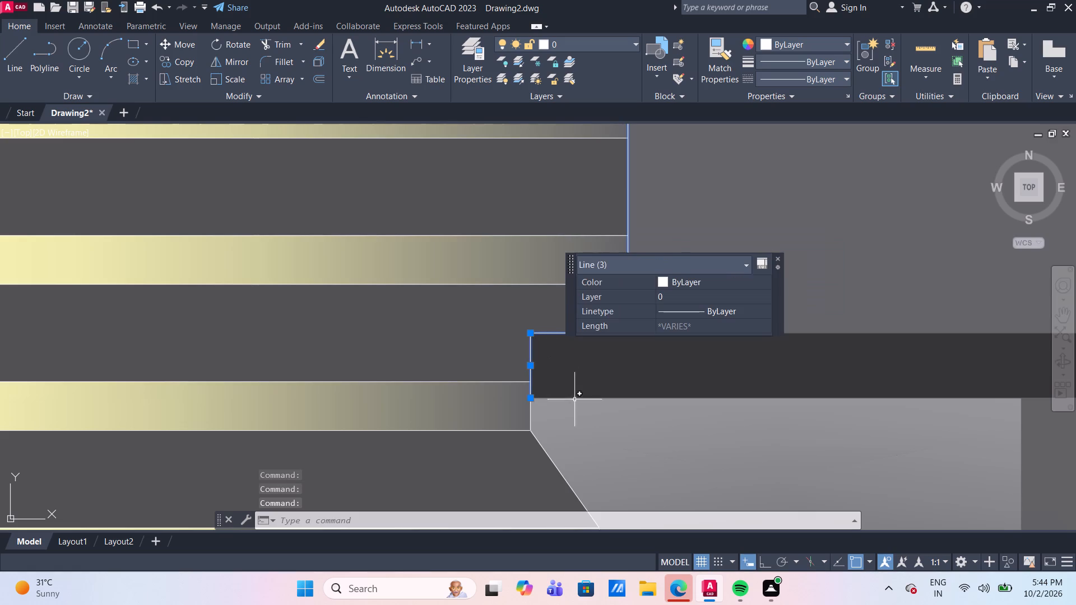
scroll(524, 421, up, 1)
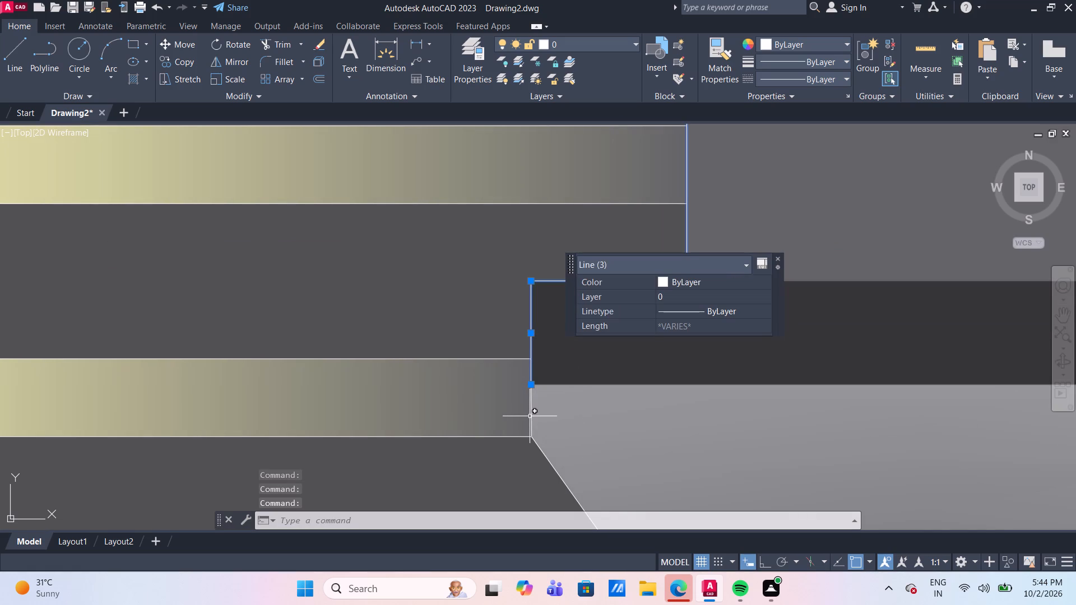
click(531, 418)
scroll(546, 435, down, 3)
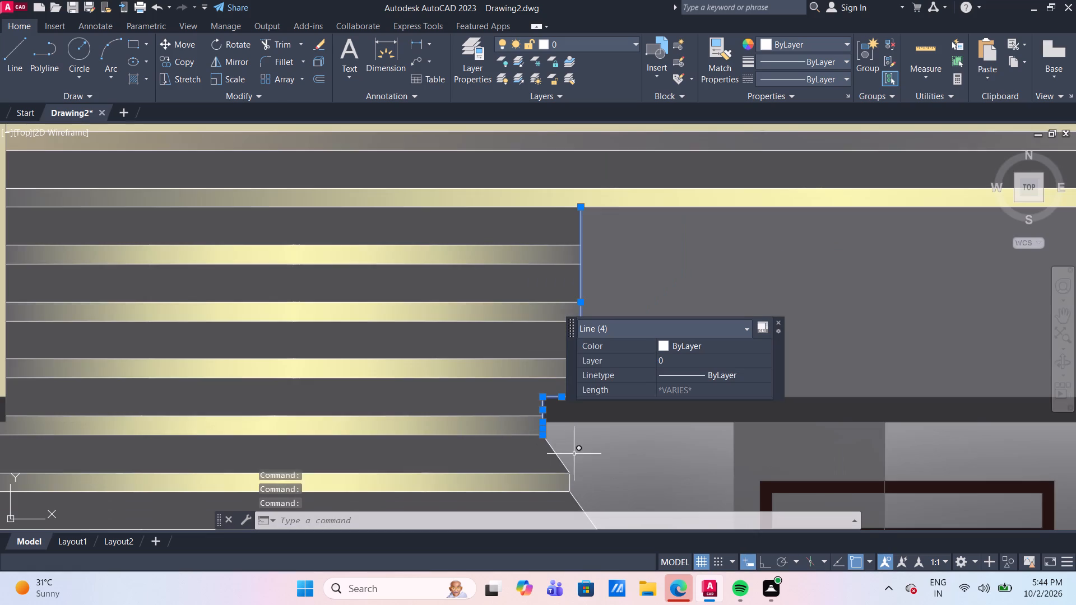
middle_drag(574, 454, 428, 378)
scroll(418, 389, up, 2)
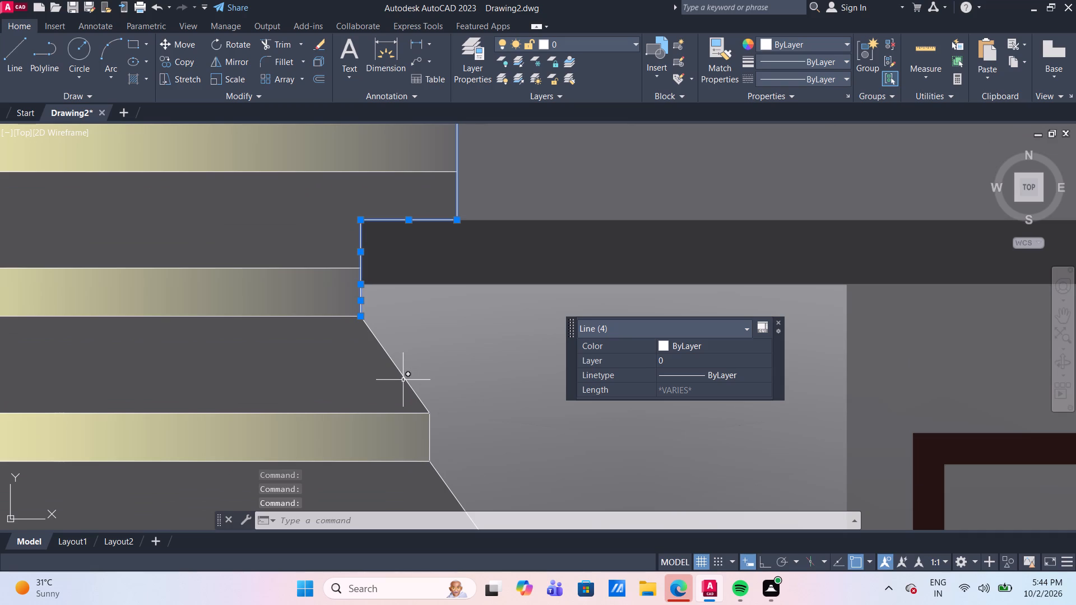
click(405, 382)
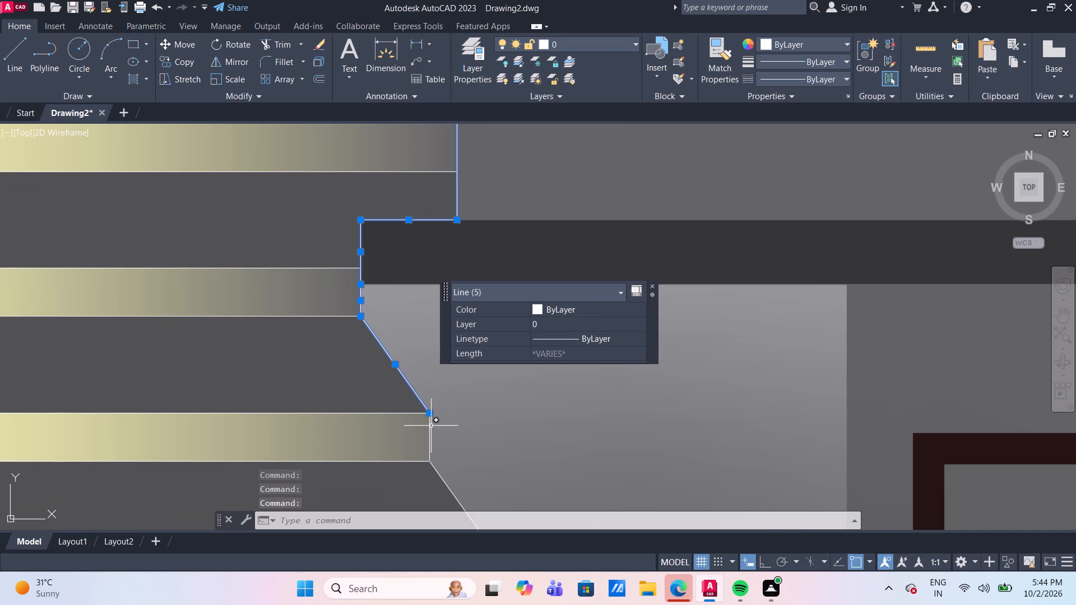
click(430, 426)
scroll(428, 427, down, 3)
scroll(452, 455, up, 2)
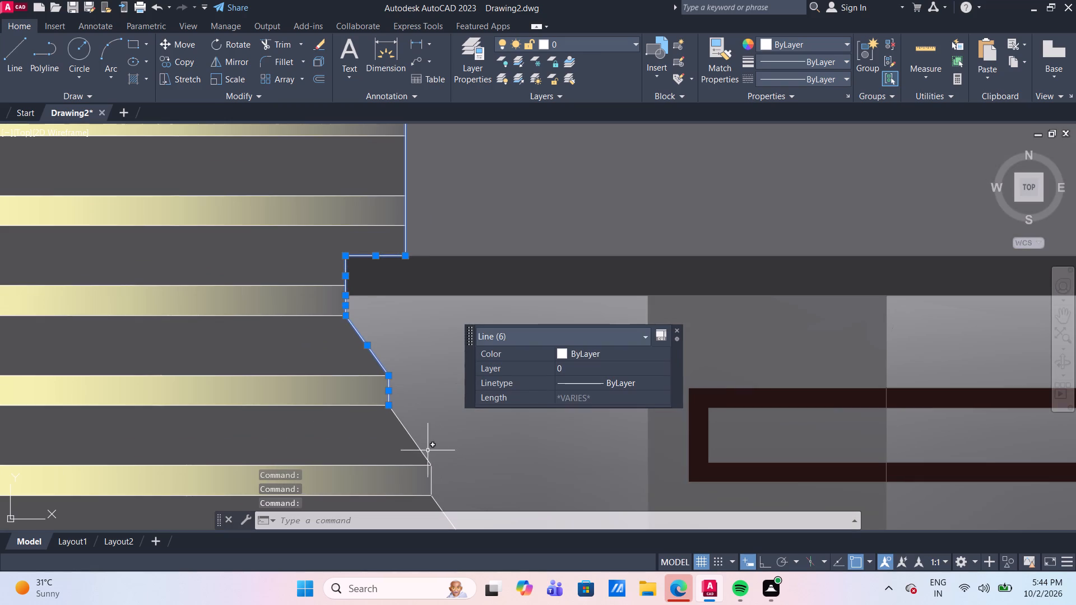
click(420, 449)
scroll(421, 449, down, 3)
scroll(425, 458, up, 3)
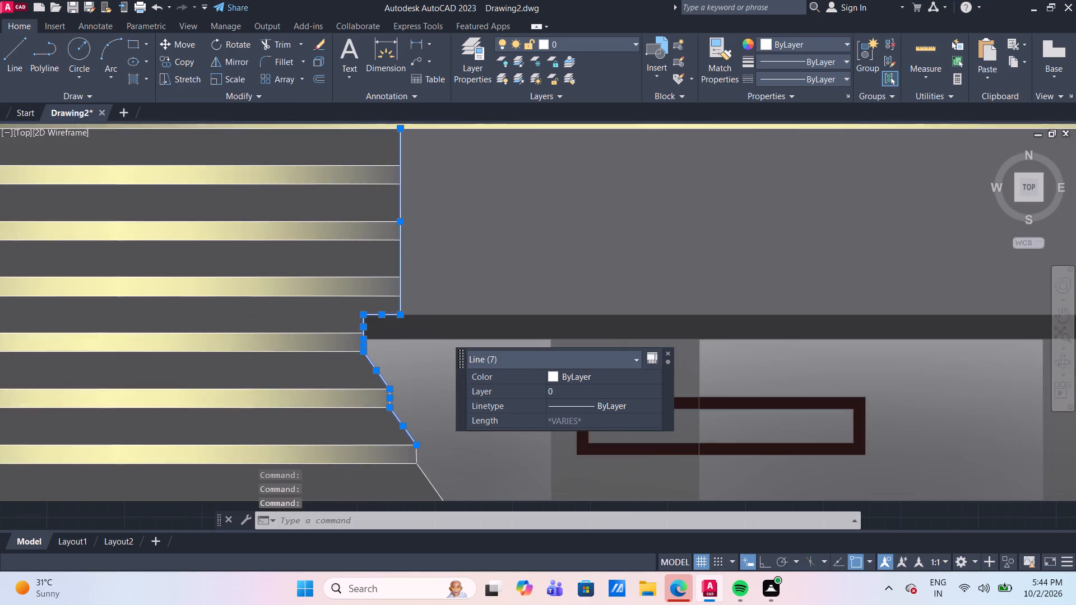
click(408, 458)
scroll(405, 457, down, 4)
scroll(412, 465, up, 1)
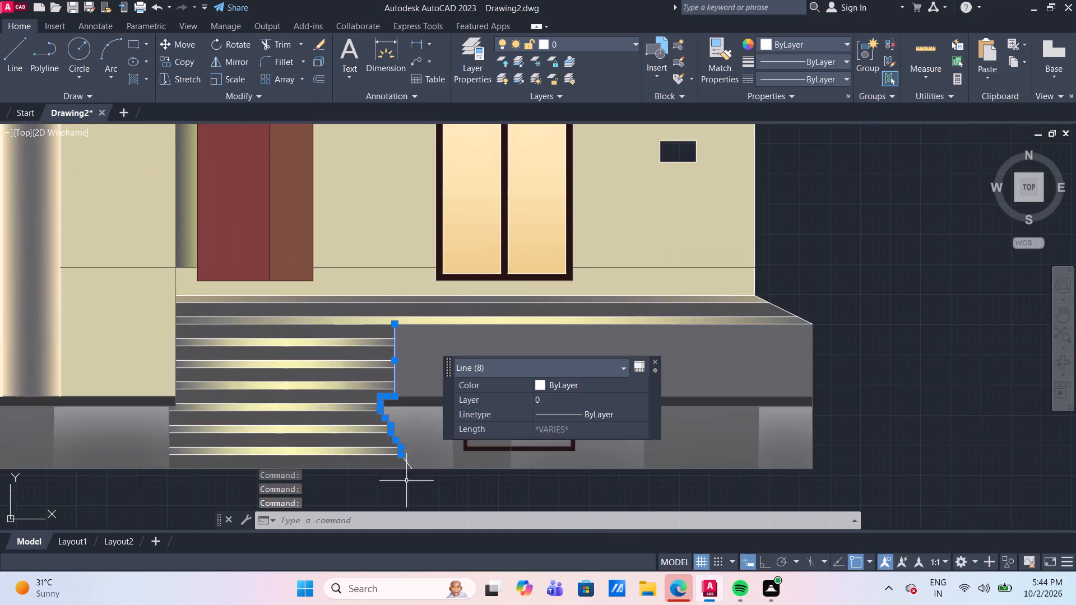
scroll(406, 482, up, 5)
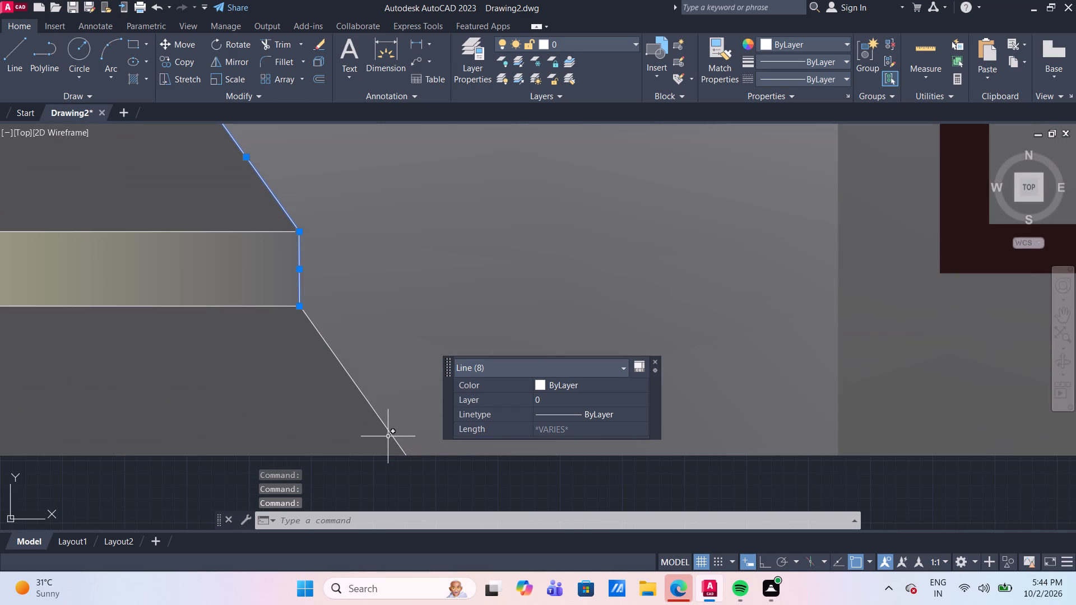
click(392, 437)
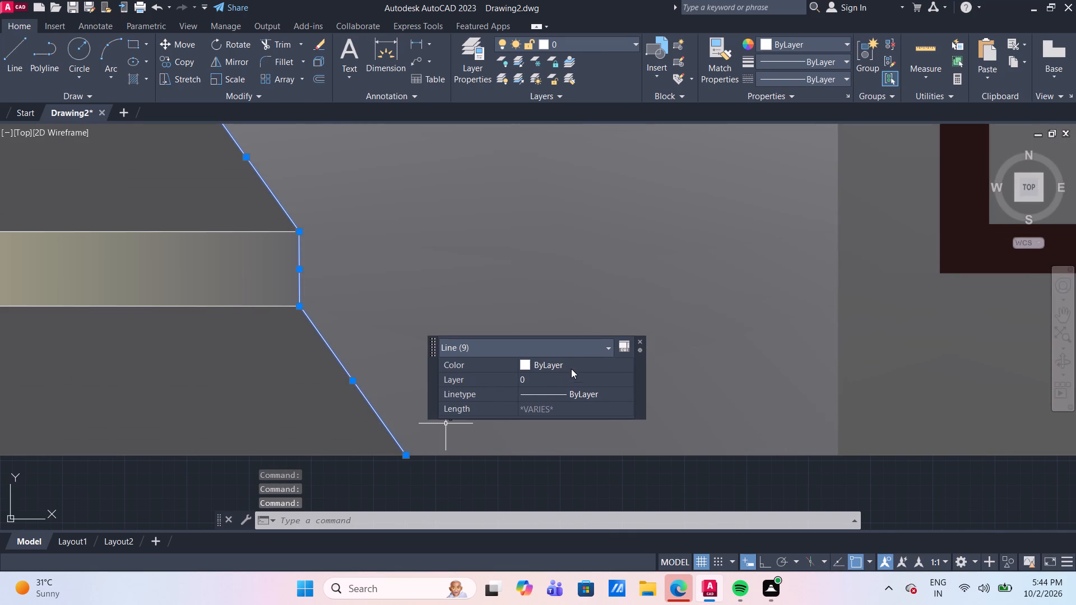
click(572, 366)
click(572, 366)
scroll(590, 434, down, 4)
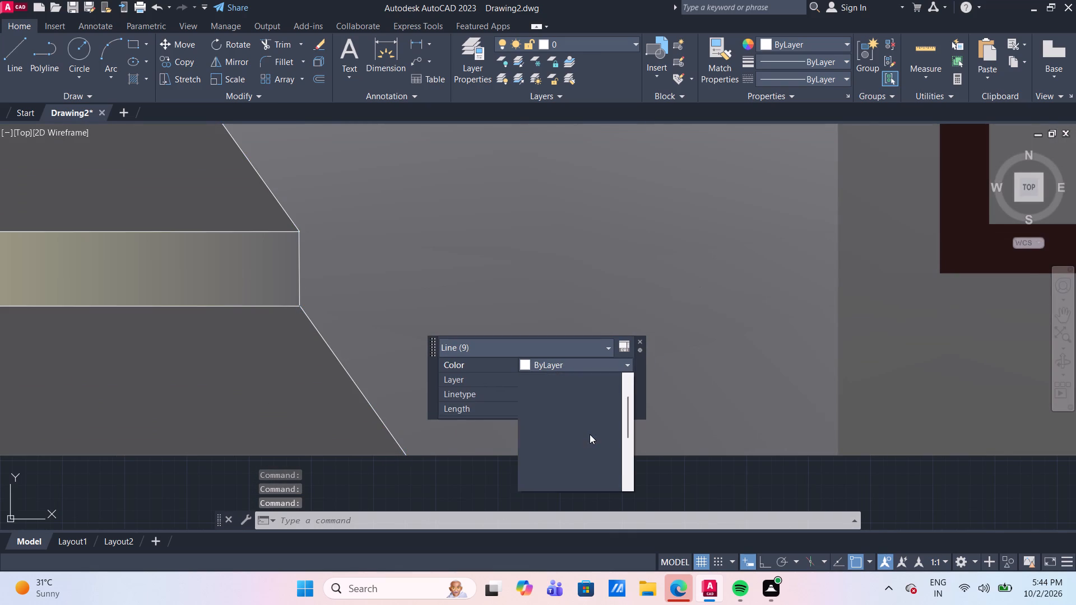
scroll(588, 434, down, 1)
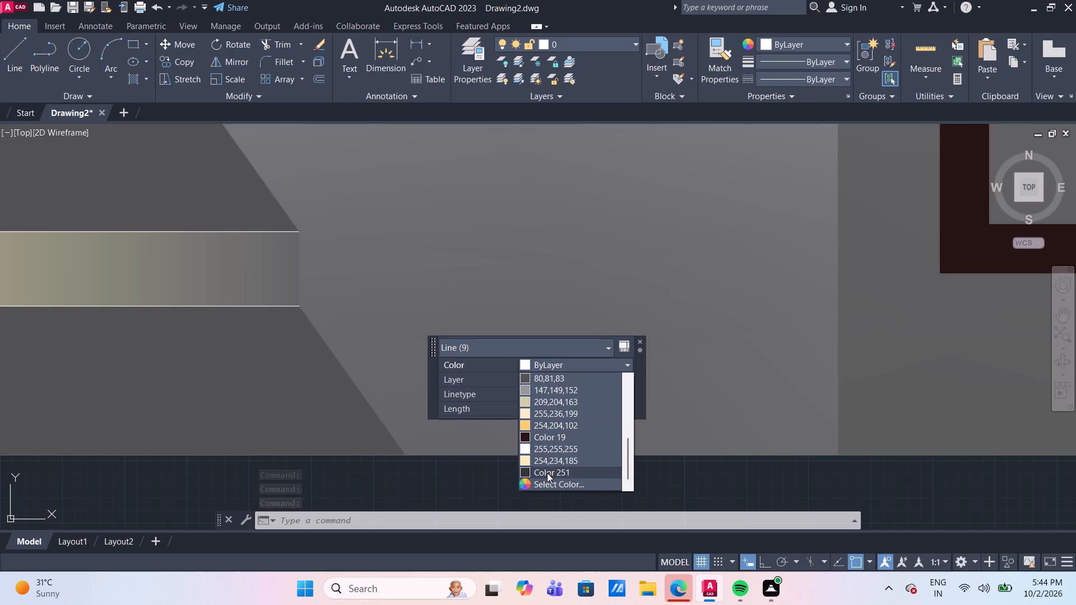
click(547, 473)
key(Escape)
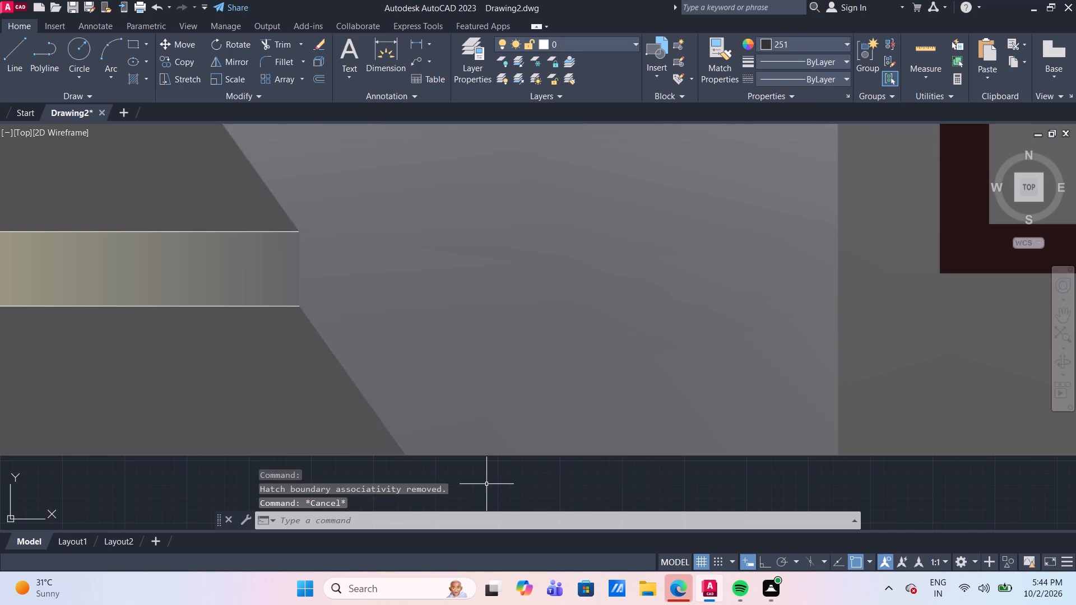
Change the sixteen white horizontal edge lines of the two veranda floor bands and six stair tread bands to Color 251.
scroll(486, 484, down, 4)
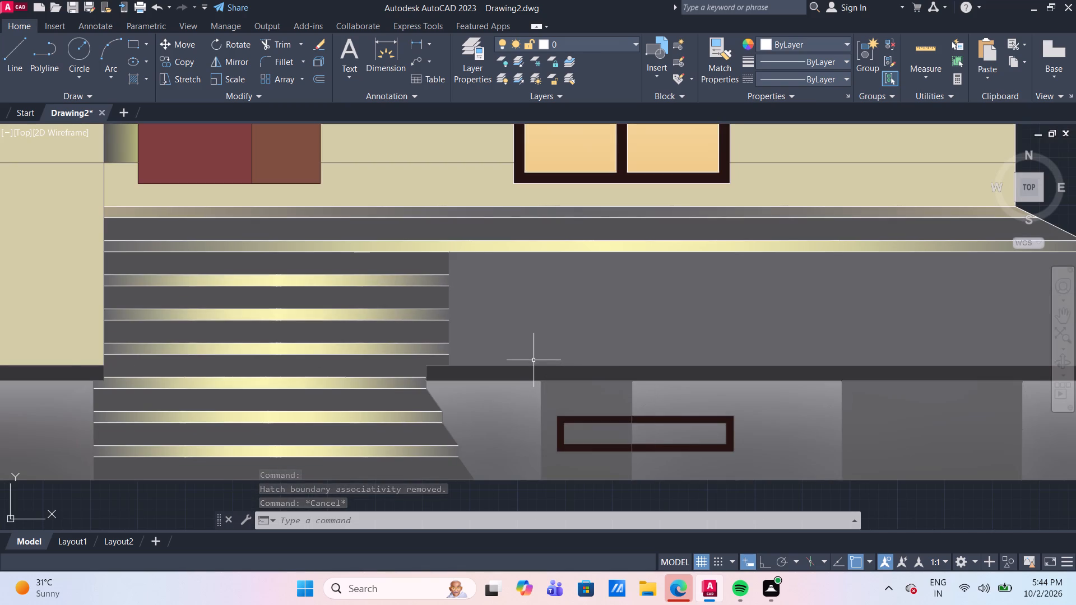
scroll(534, 360, down, 2)
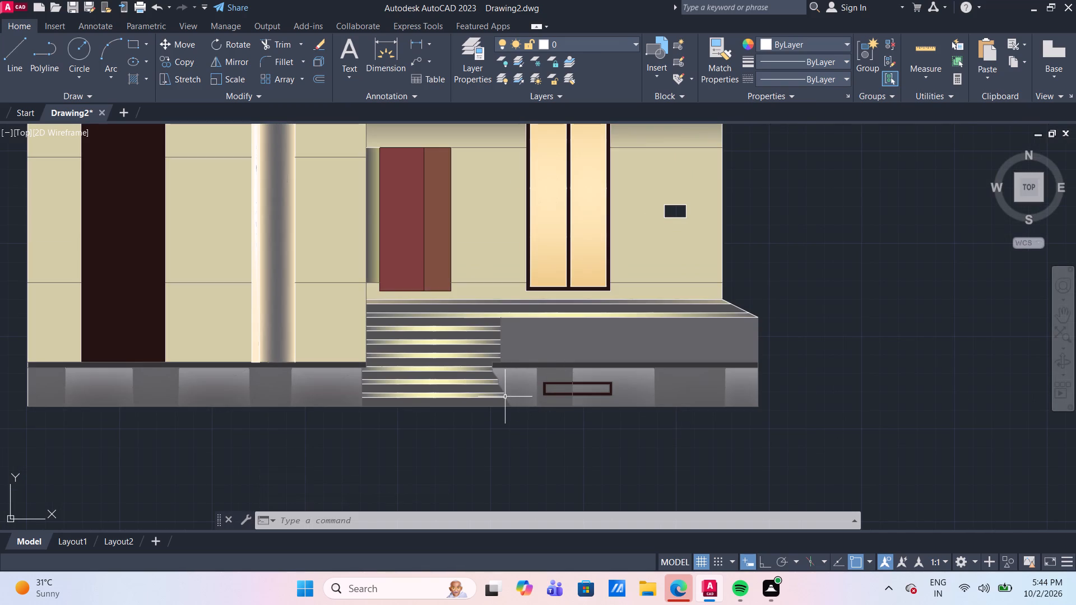
scroll(504, 326, up, 3)
scroll(490, 229, up, 3)
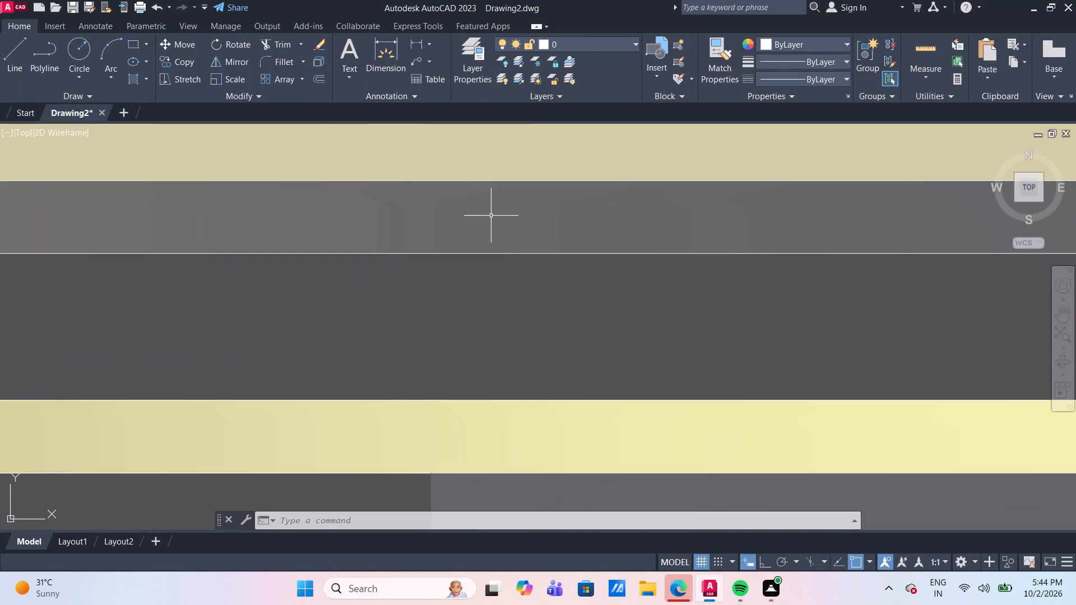
click(471, 181)
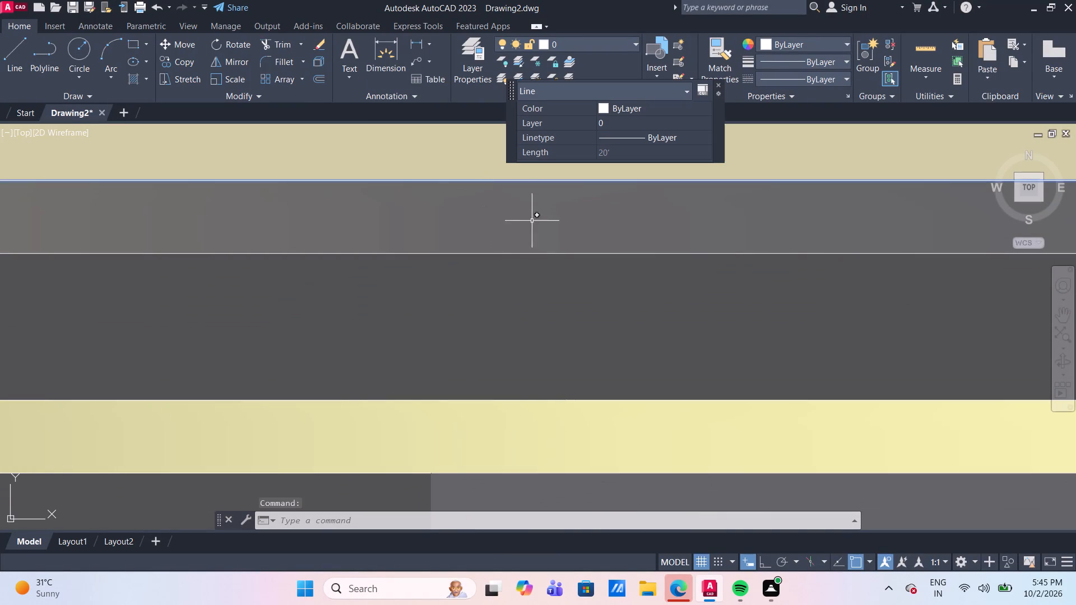
click(518, 253)
scroll(510, 300, down, 2)
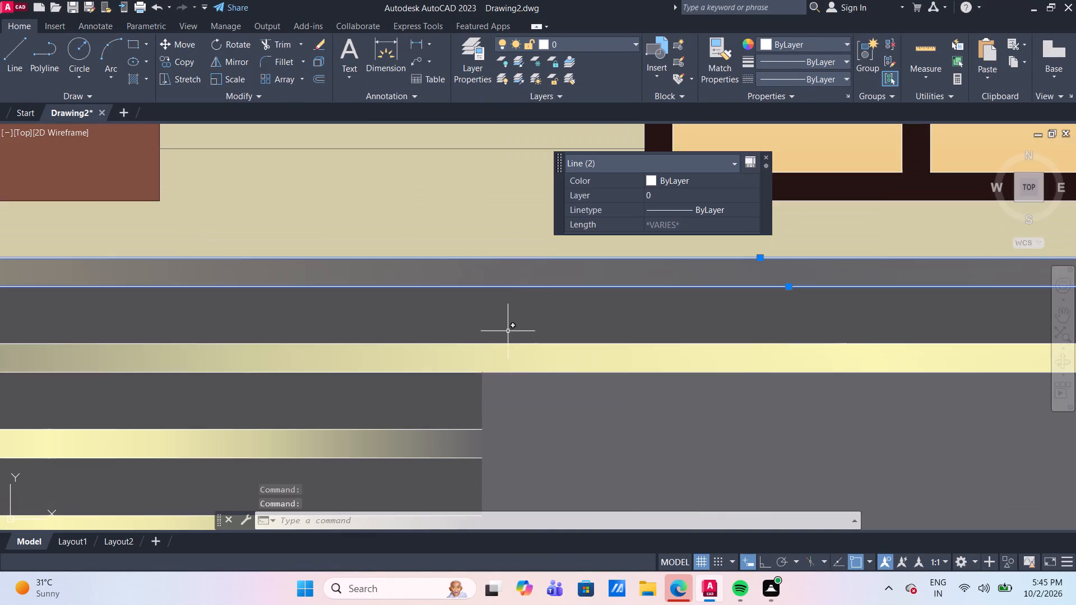
scroll(498, 342, up, 1)
click(503, 346)
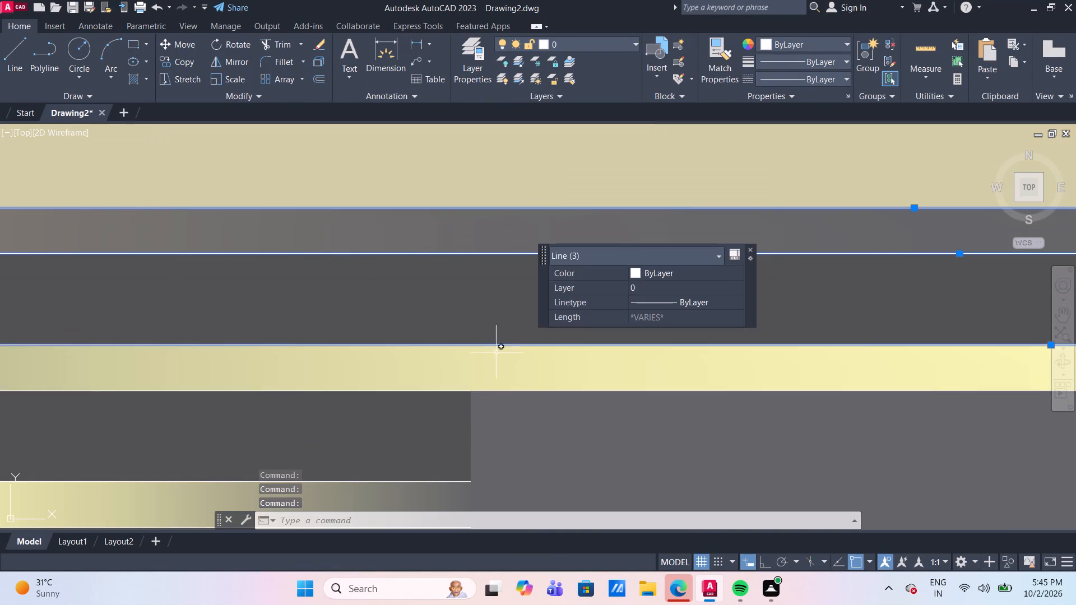
click(500, 390)
scroll(500, 391, down, 3)
scroll(470, 423, up, 2)
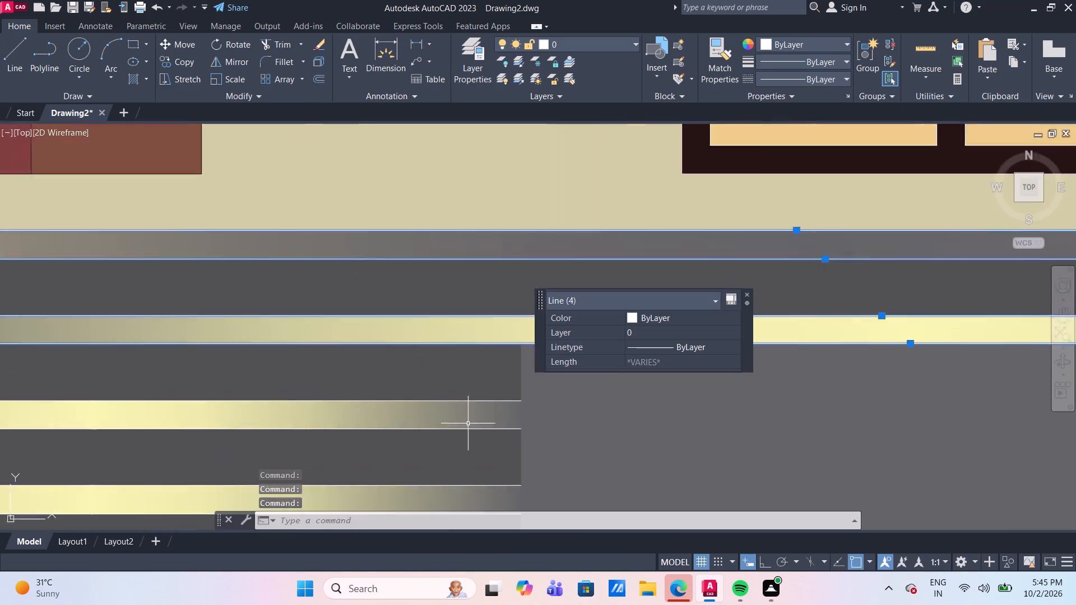
scroll(468, 424, up, 1)
click(464, 388)
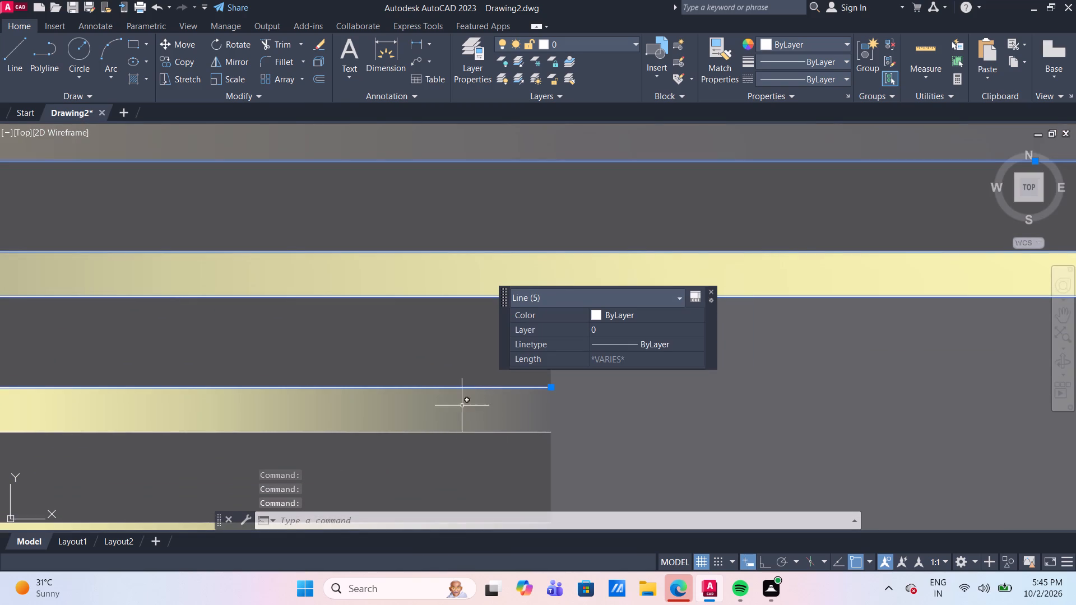
scroll(457, 416, down, 1)
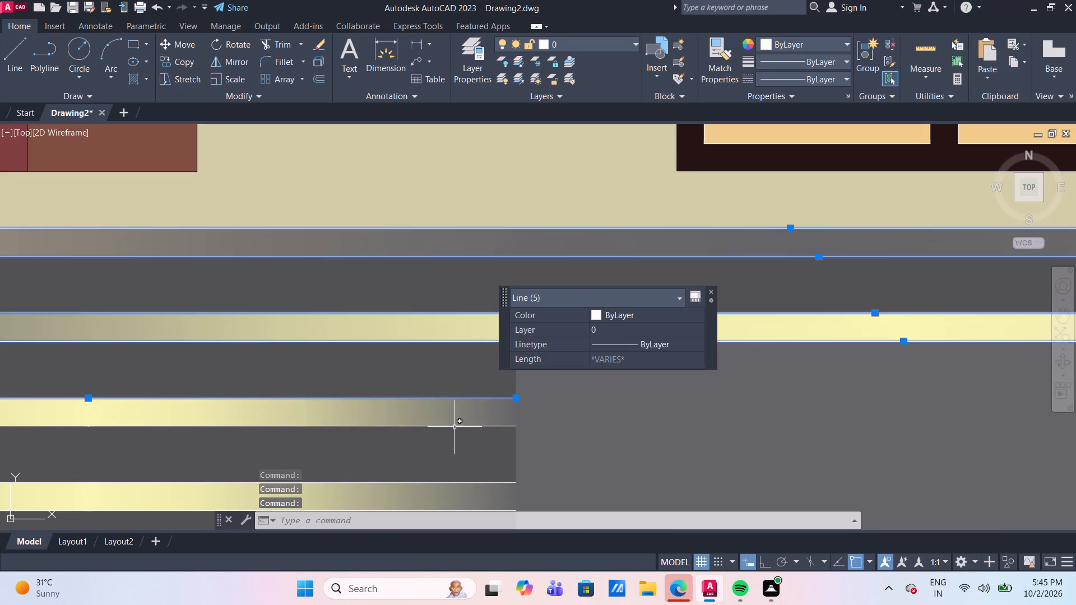
click(454, 427)
scroll(454, 427, down, 2)
scroll(452, 435, up, 2)
scroll(451, 441, down, 3)
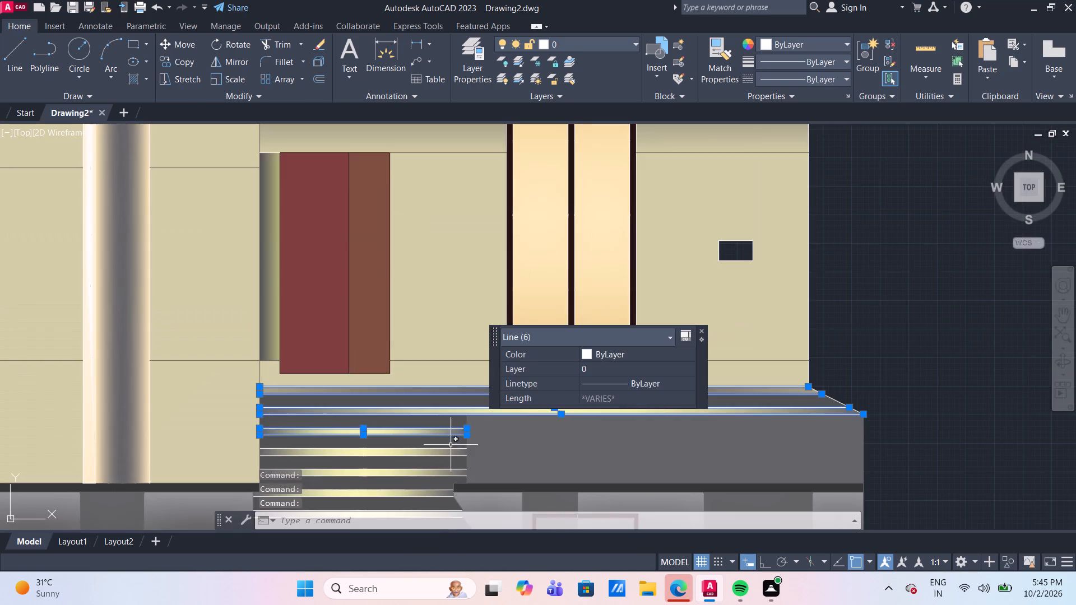
middle_drag(448, 452, 394, 291)
scroll(396, 301, up, 1)
scroll(373, 429, up, 2)
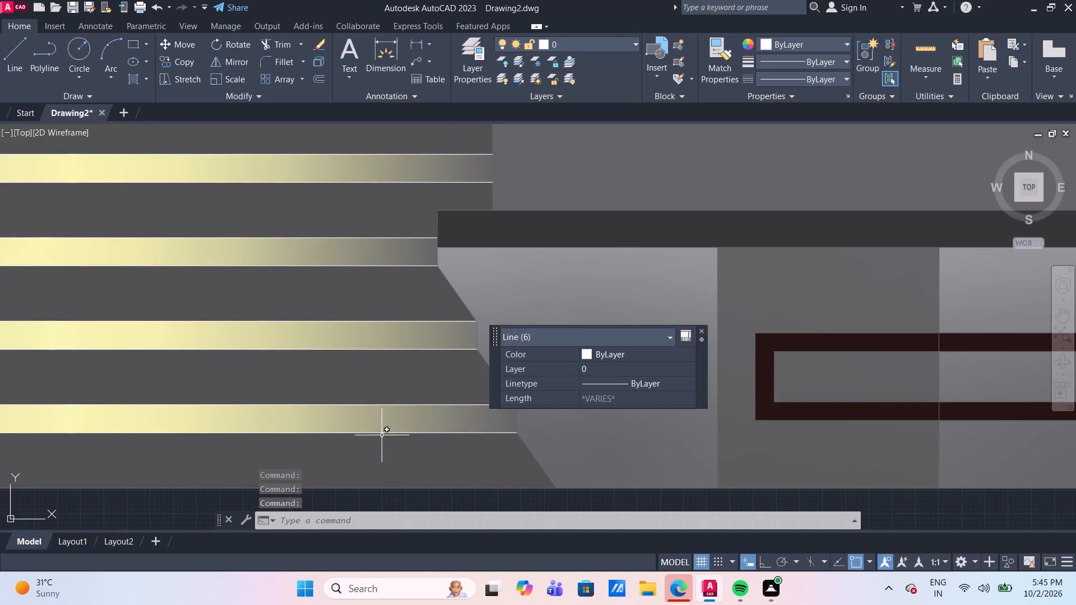
click(380, 434)
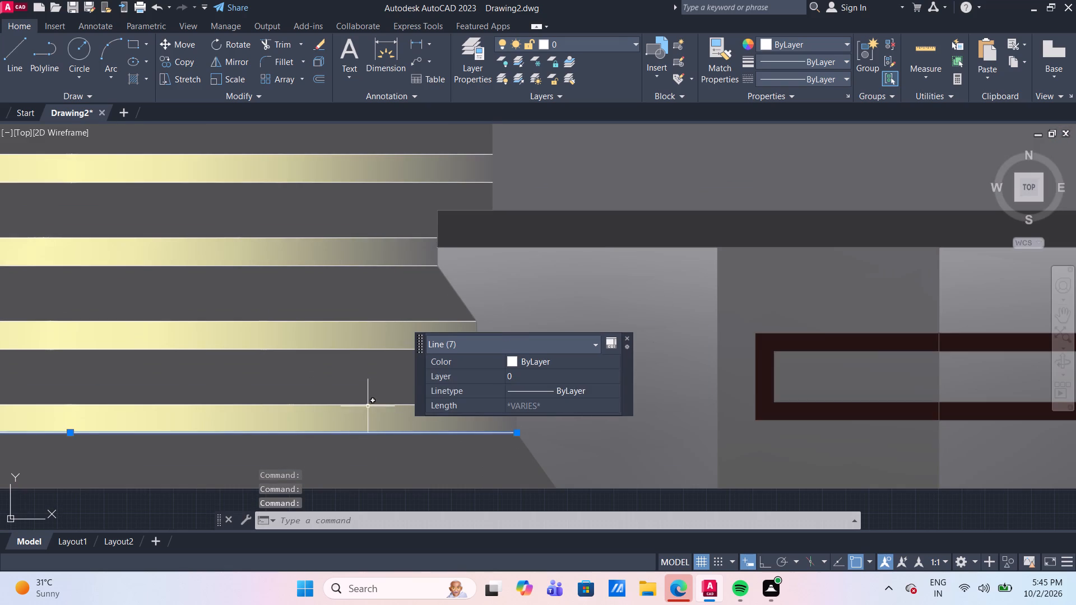
click(368, 404)
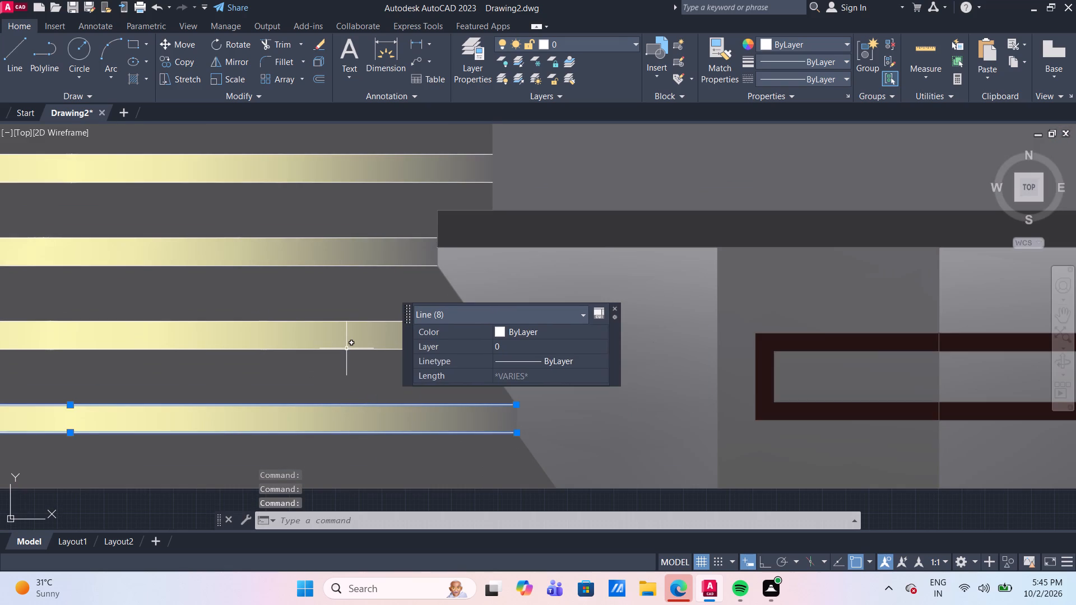
click(346, 350)
click(353, 322)
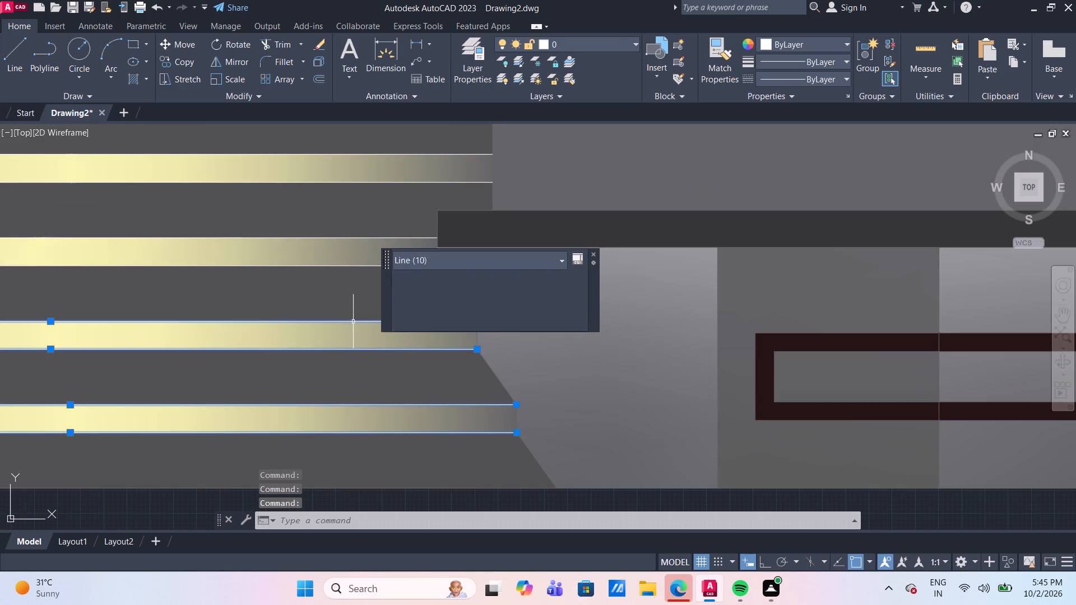
click(323, 266)
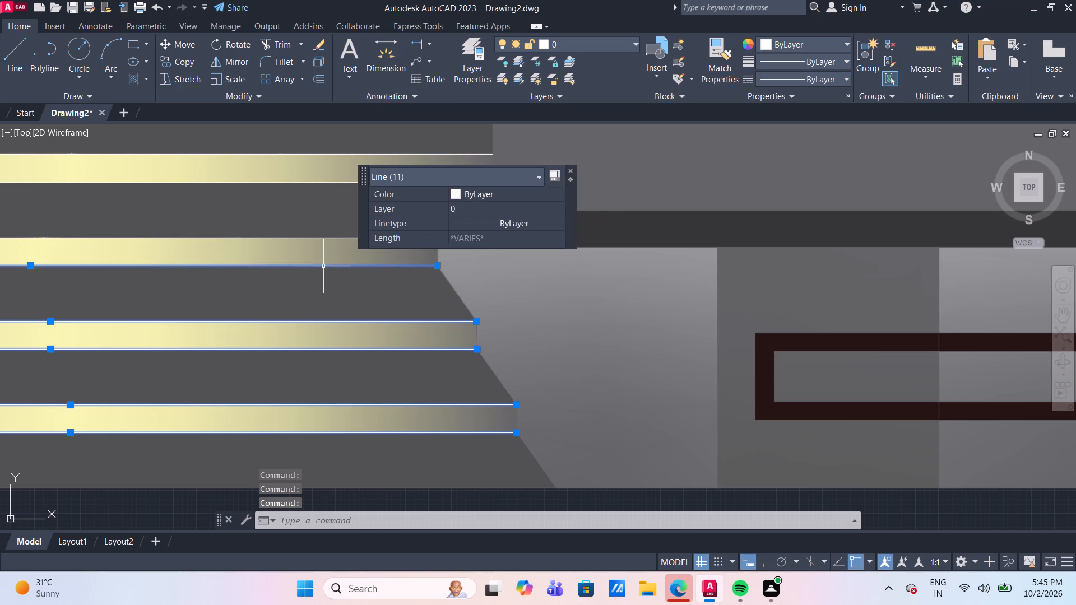
click(327, 238)
scroll(327, 236, down, 2)
middle_drag(322, 218, 325, 221)
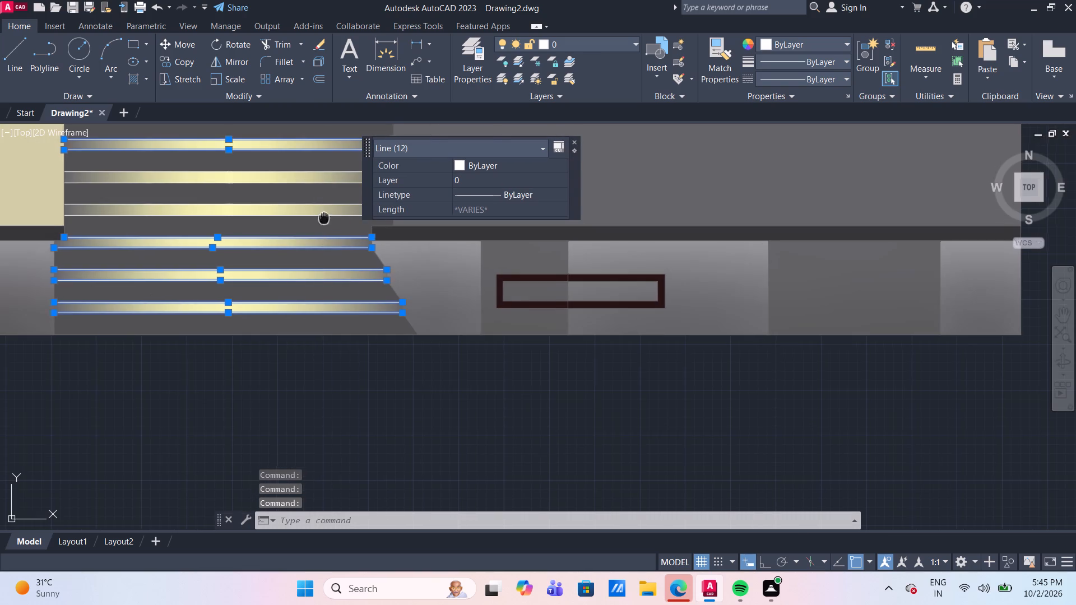
middle_drag(325, 221, 329, 355)
scroll(307, 342, up, 3)
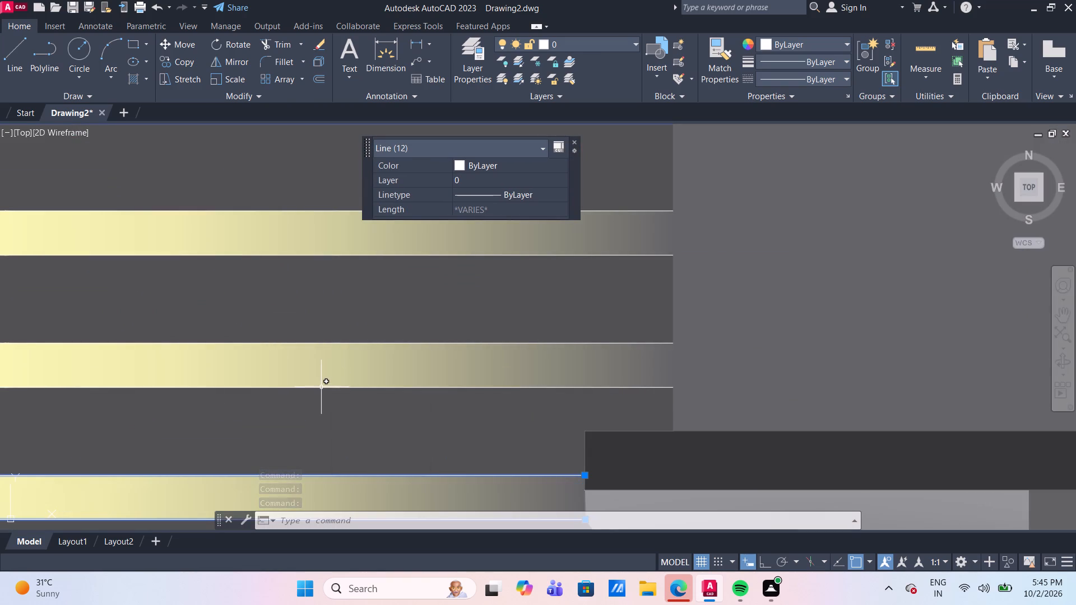
click(321, 387)
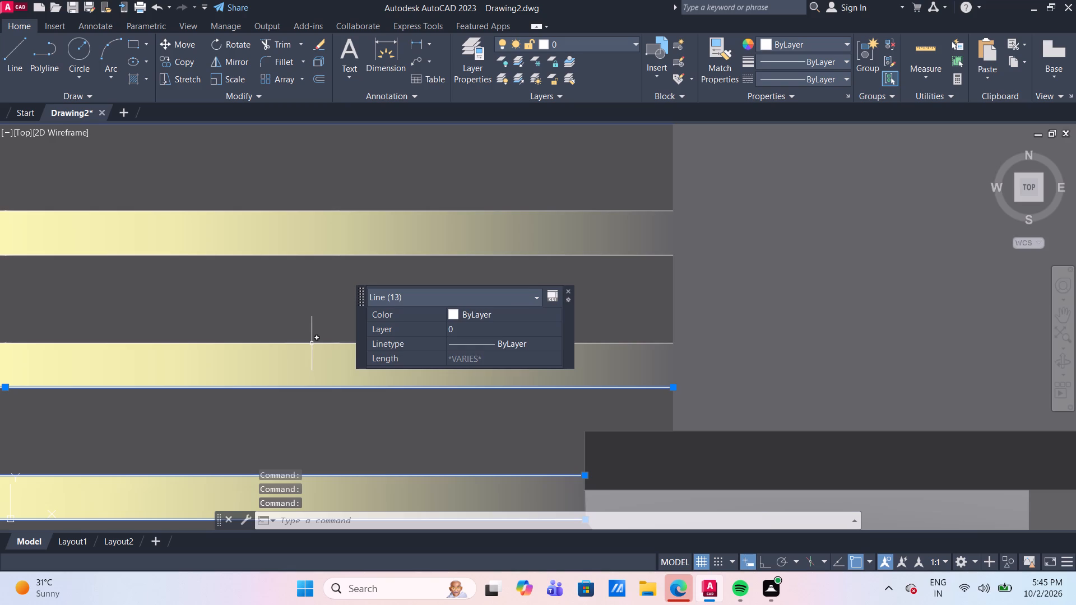
click(312, 343)
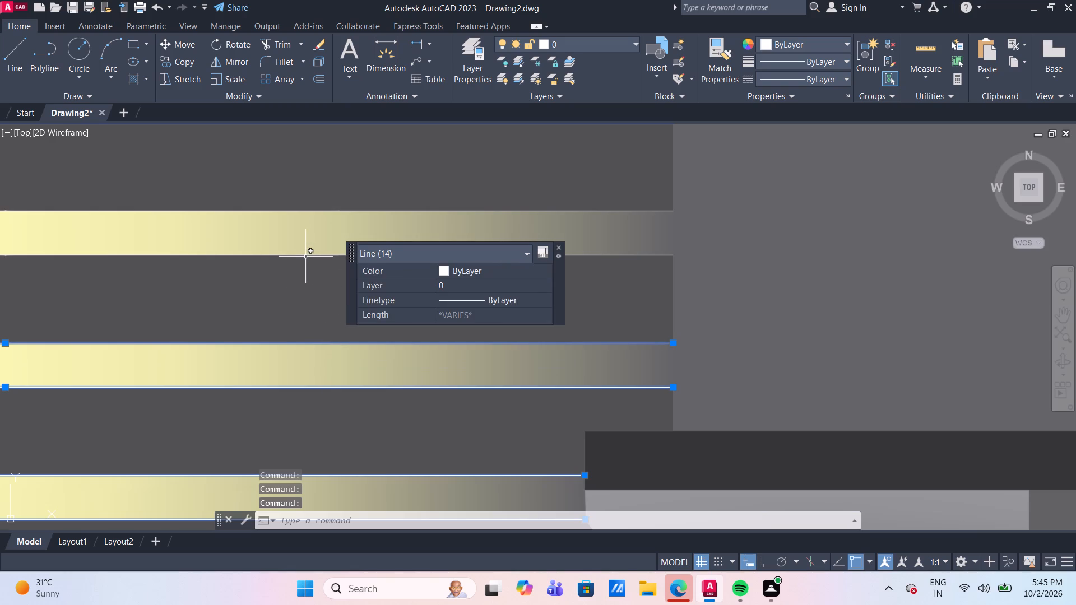
click(305, 256)
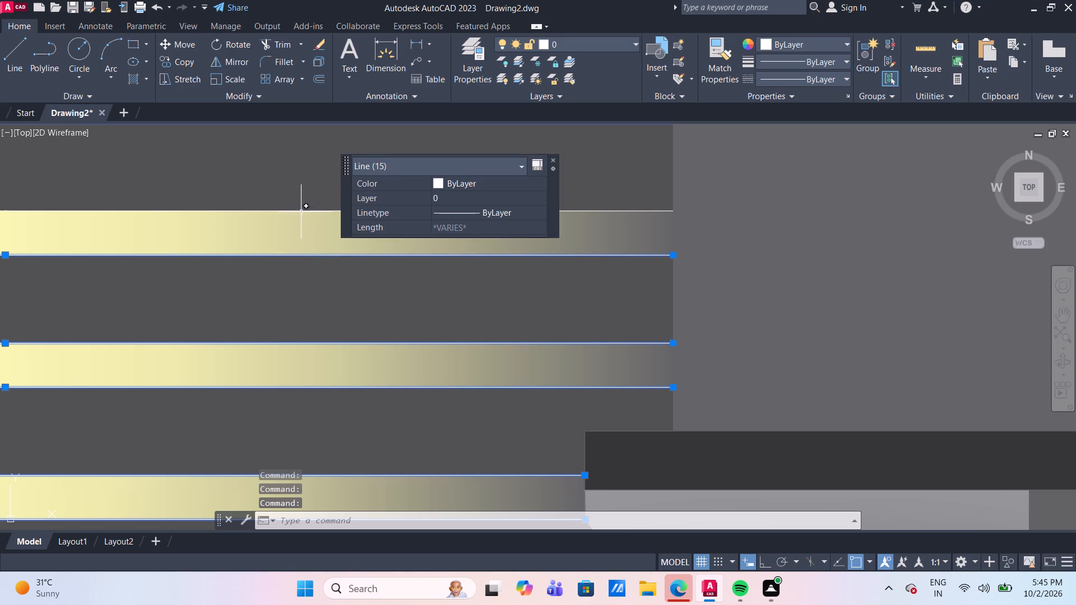
click(300, 211)
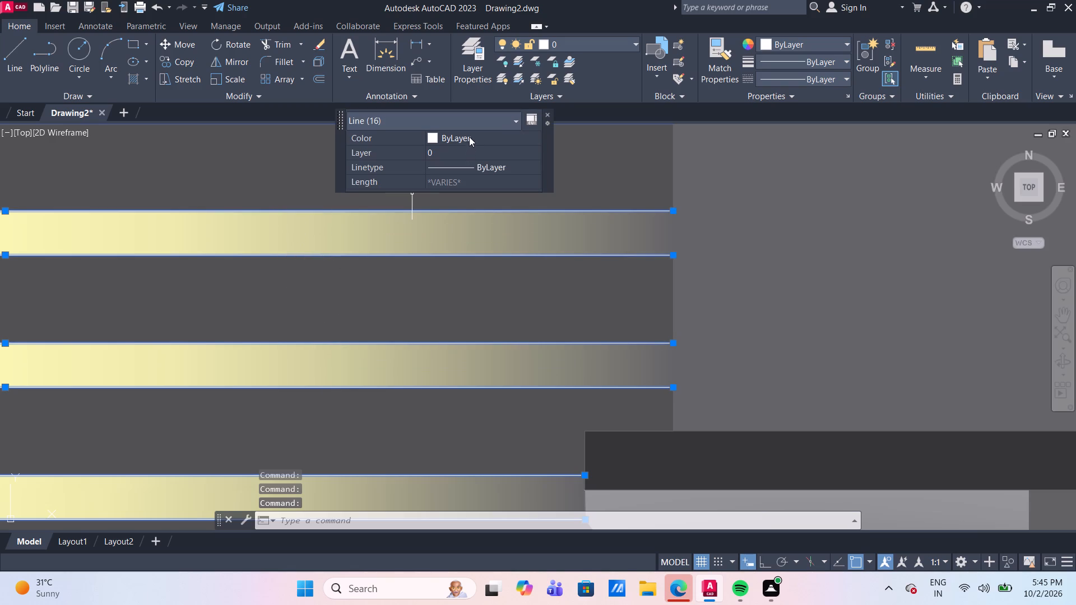
click(470, 136)
click(470, 136)
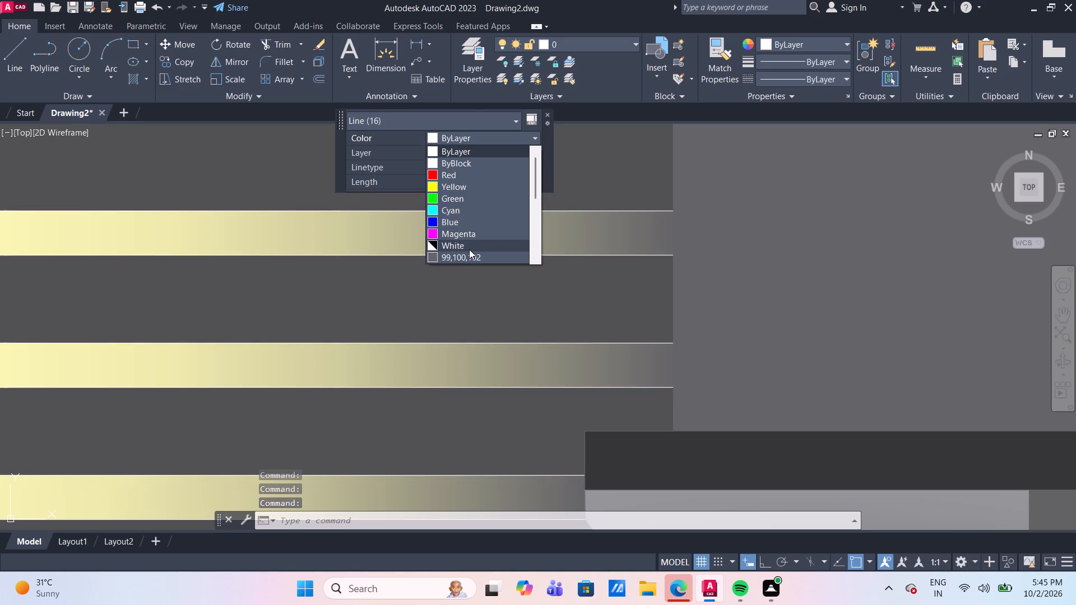
scroll(469, 249, down, 6)
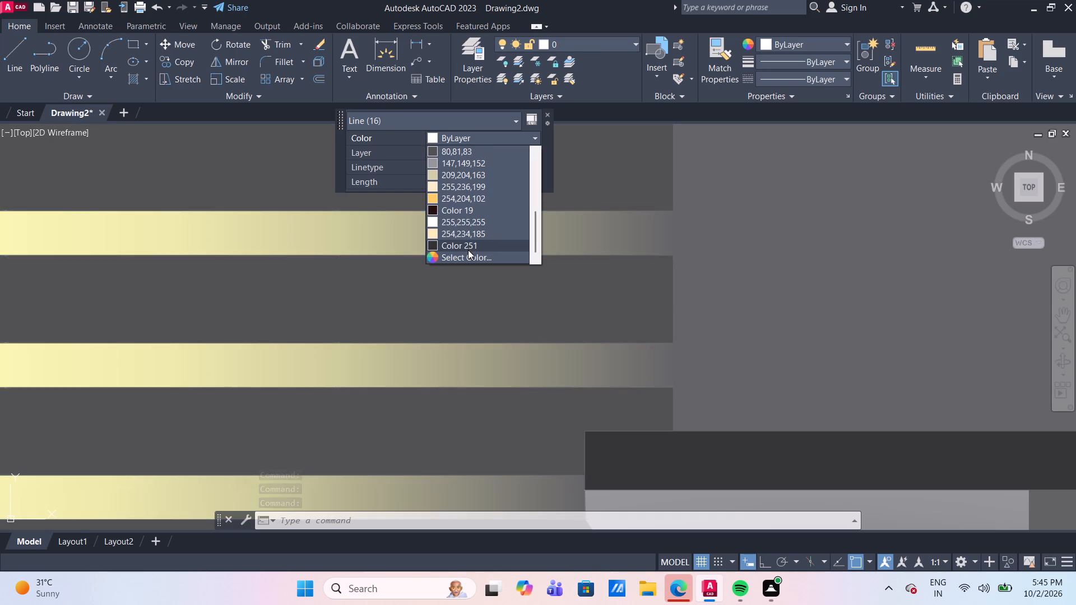
click(456, 245)
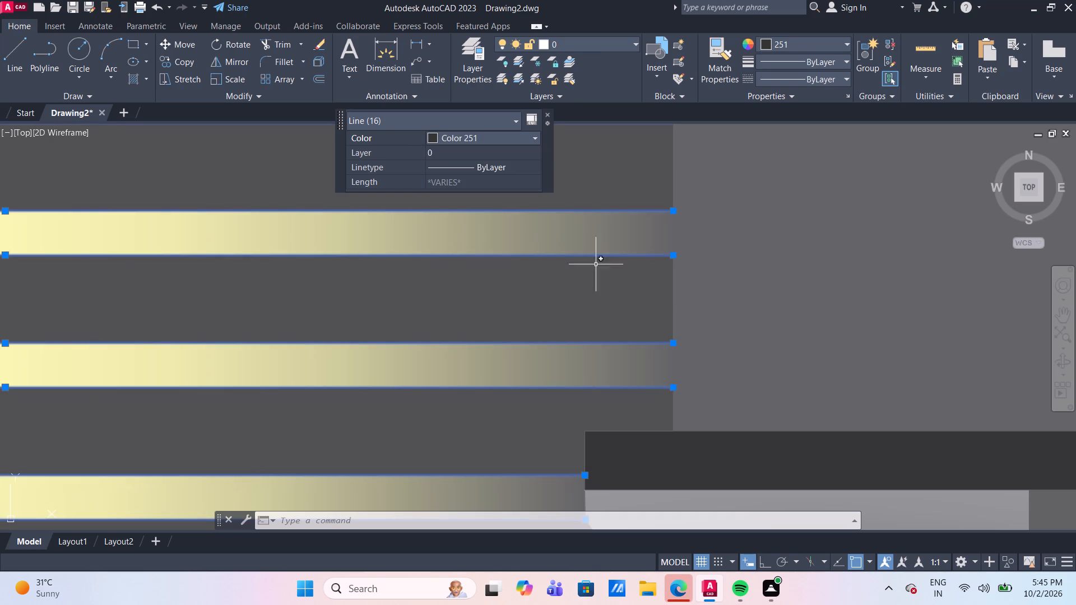
key(Escape)
Change the white slanted line at the veranda floor's outer end to colour 99,100,102.
scroll(625, 292, down, 4)
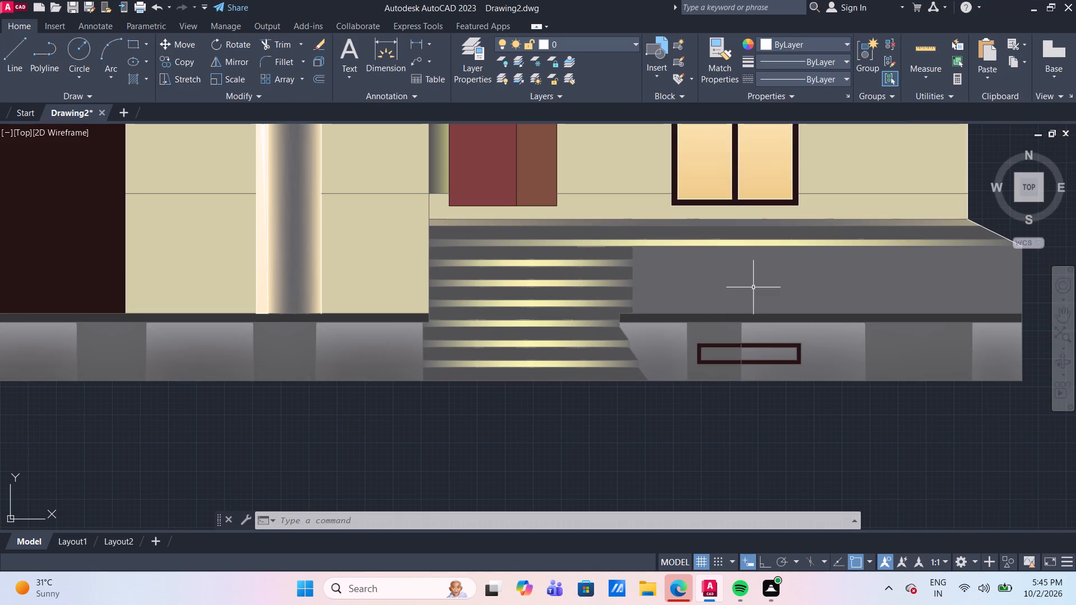
scroll(753, 287, down, 2)
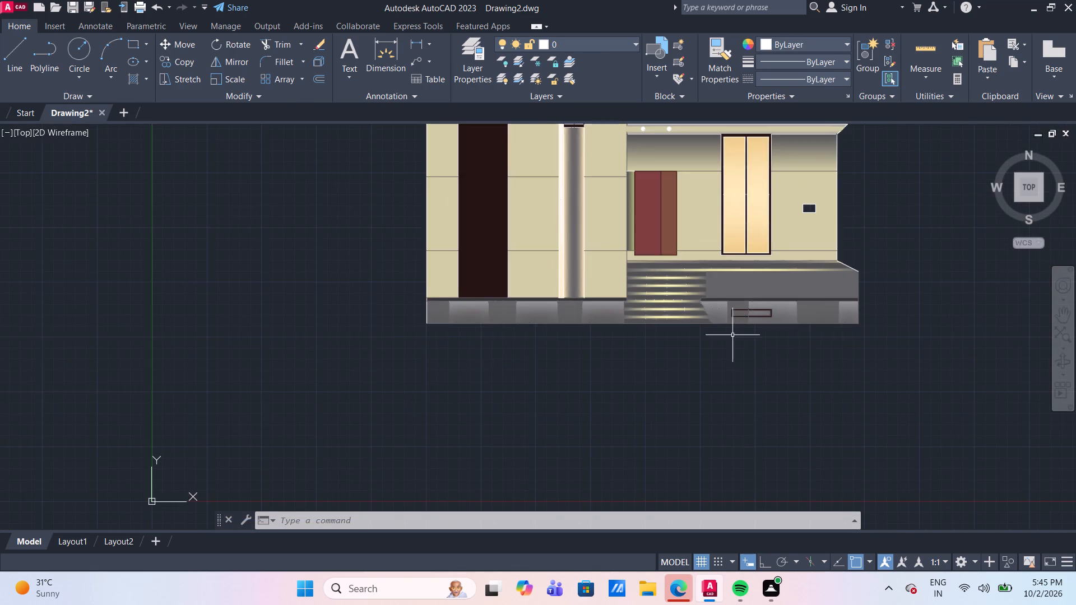
scroll(646, 348, up, 1)
scroll(623, 359, down, 1)
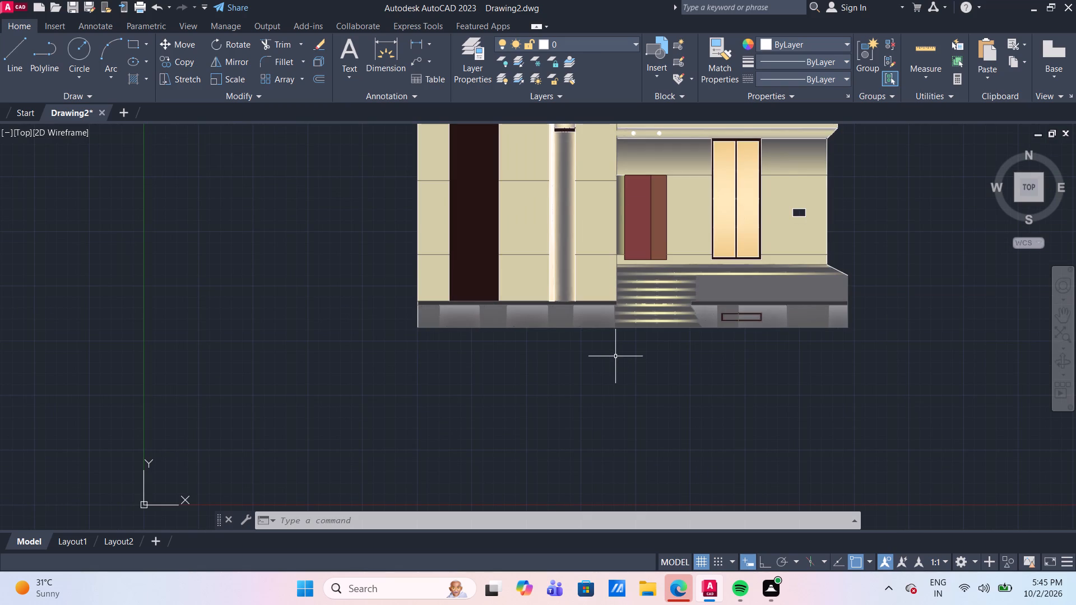
scroll(955, 277, up, 2)
scroll(785, 272, up, 2)
middle_drag(703, 288, 667, 338)
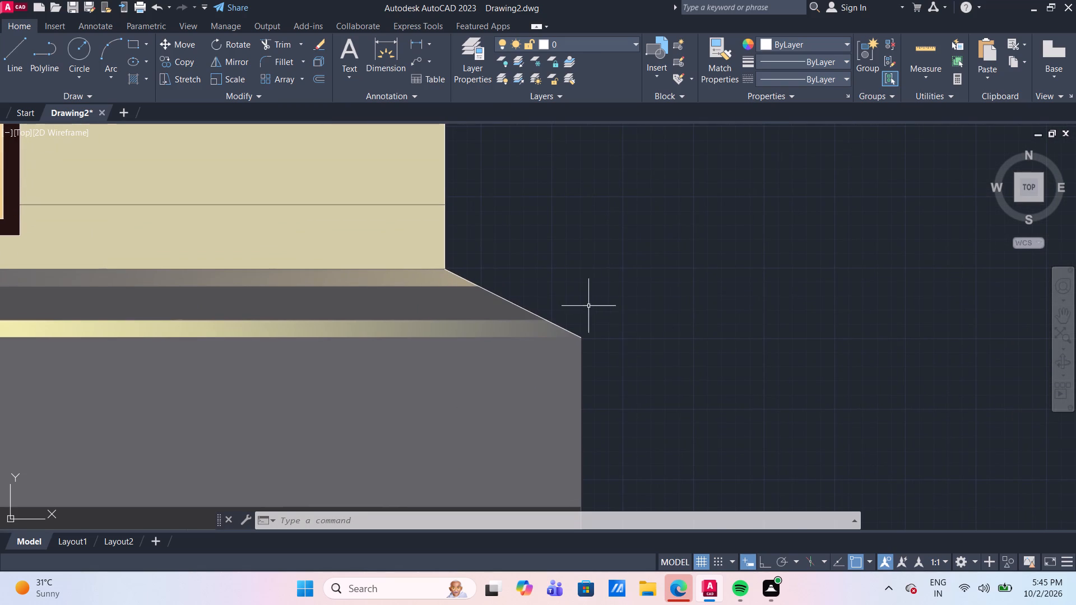
click(538, 316)
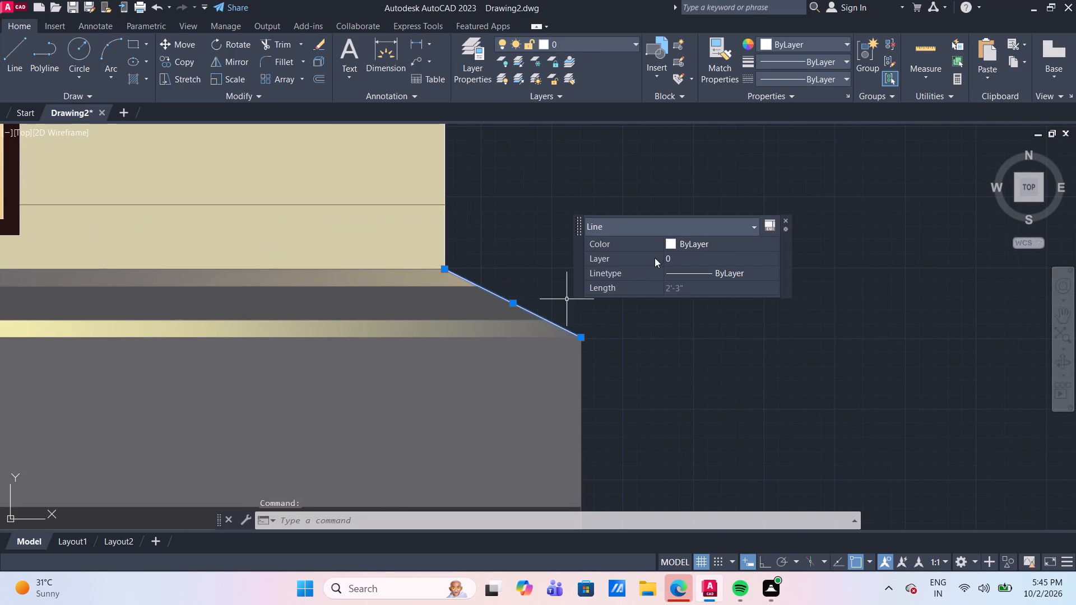
click(713, 243)
click(719, 244)
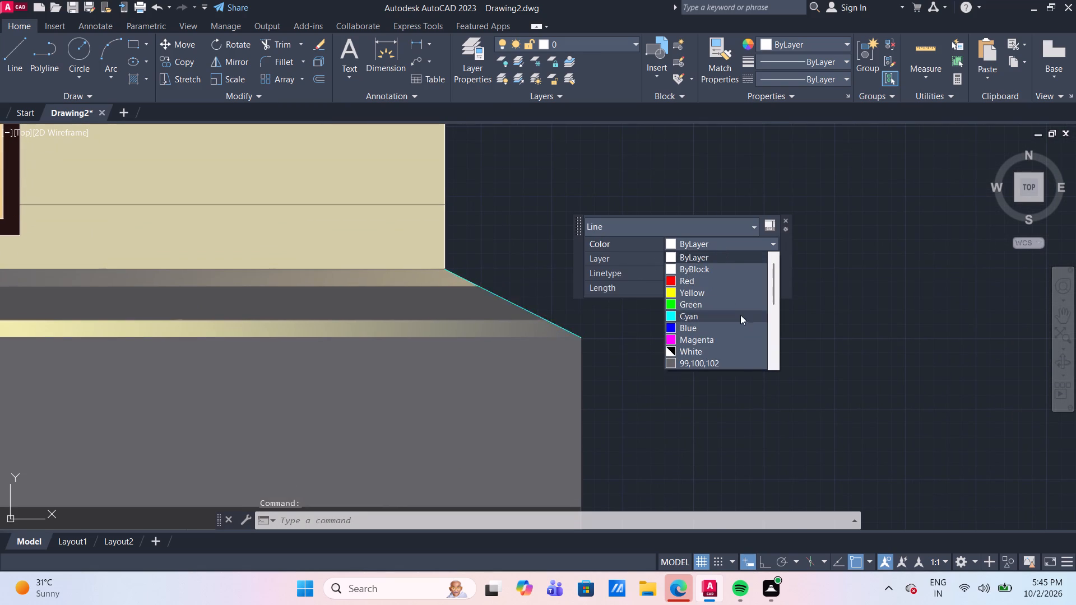
click(747, 362)
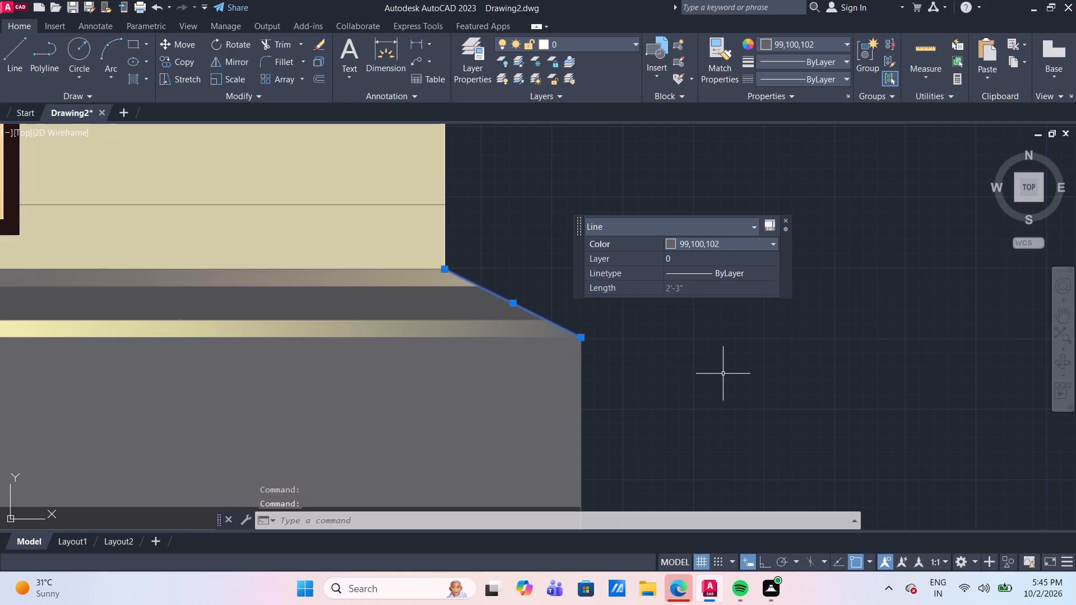
key(Escape)
Trim away the part of the long white vertical edge line below the dark band at the plinth's left end.
scroll(728, 374, down, 3)
scroll(214, 381, up, 1)
scroll(184, 382, down, 2)
scroll(82, 409, up, 1)
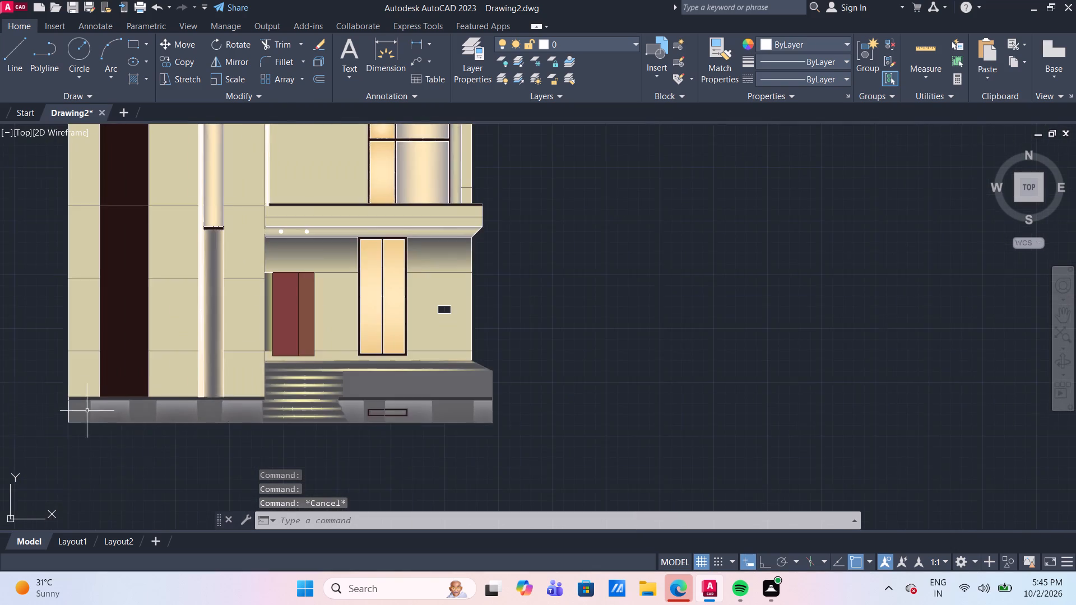
scroll(82, 409, up, 1)
scroll(13, 402, up, 1)
middle_drag(36, 403, 81, 395)
scroll(80, 394, up, 2)
middle_drag(98, 381, 93, 379)
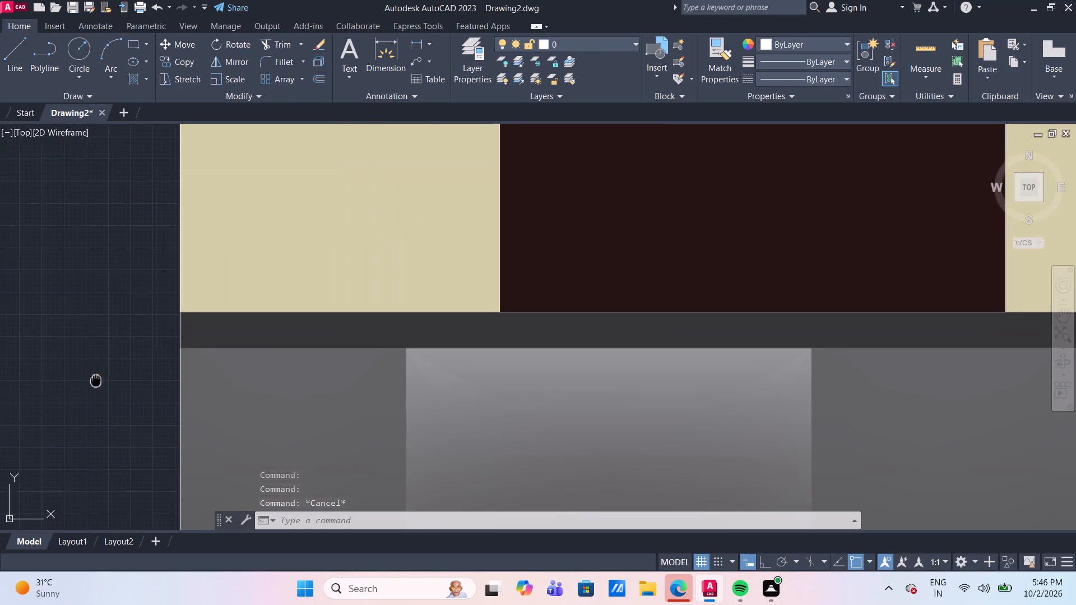
middle_drag(93, 379, 104, 338)
middle_drag(188, 310, 185, 246)
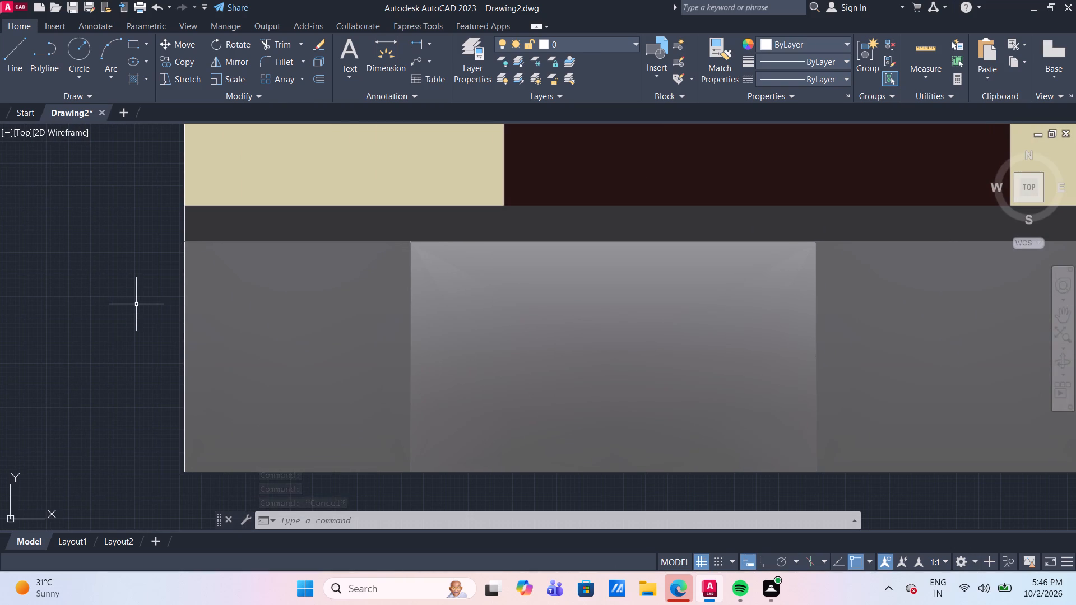
text(tr)
key(Return)
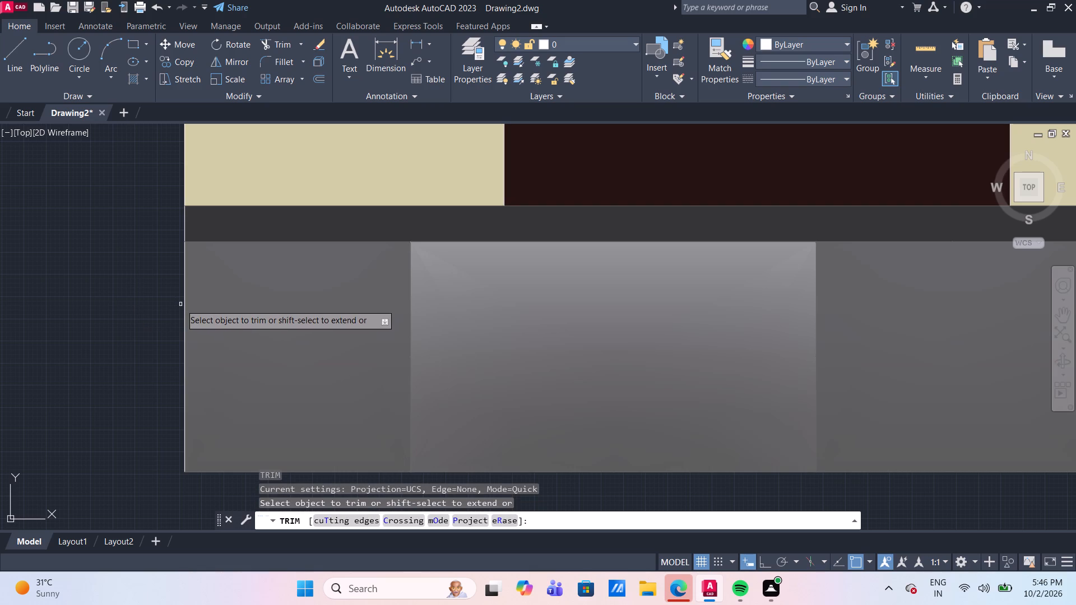
click(182, 304)
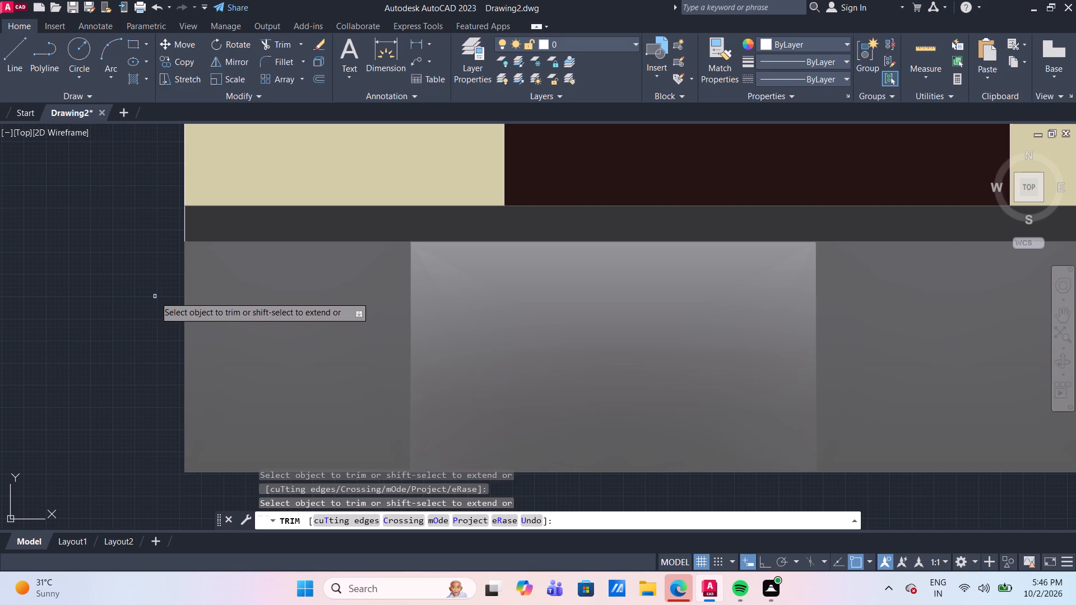
key(Escape)
Draw a vertical line about 2'-2" long on the plinth's left edge, from the dark band's underside to the ground.
key(l)
key(Return)
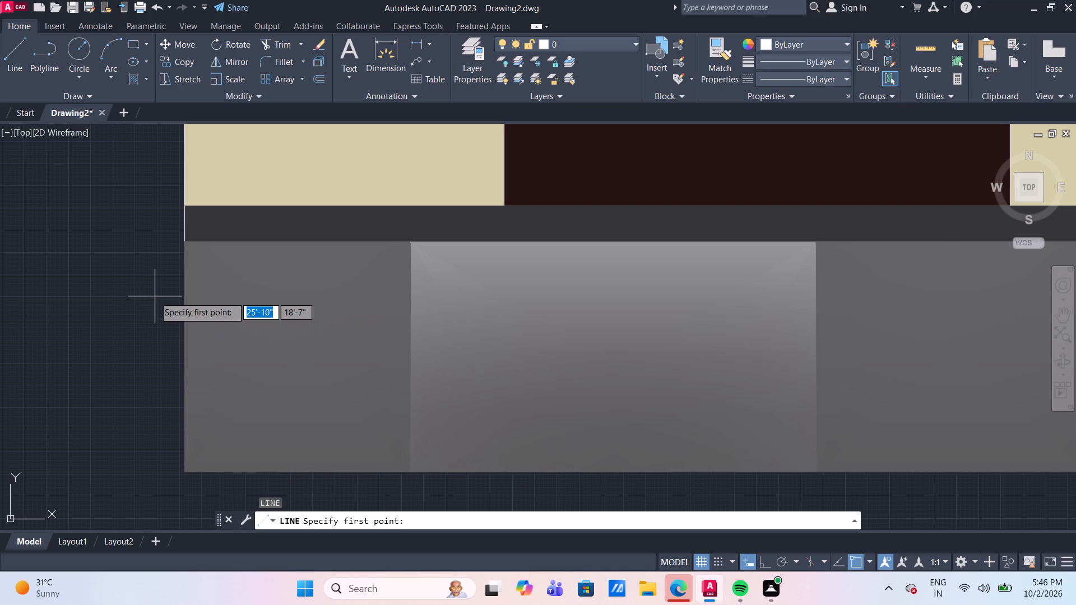
click(185, 243)
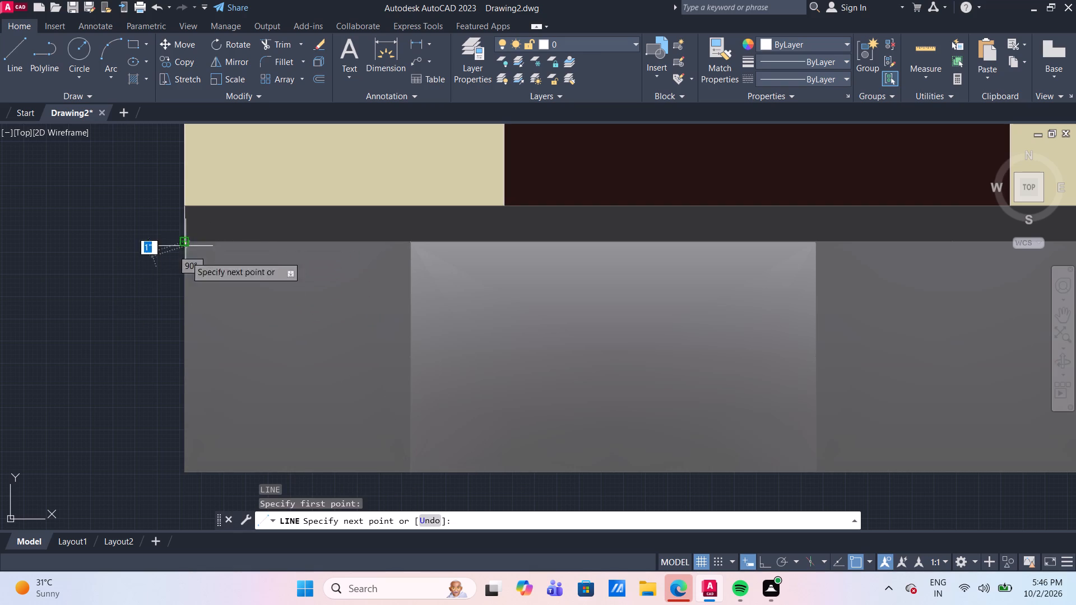
click(183, 474)
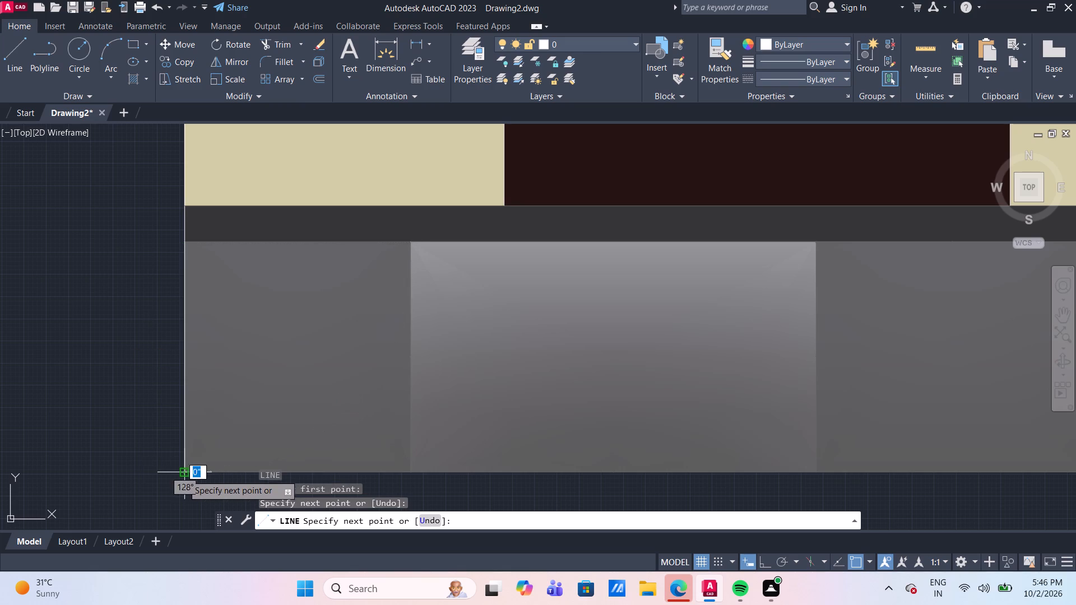
key(Escape)
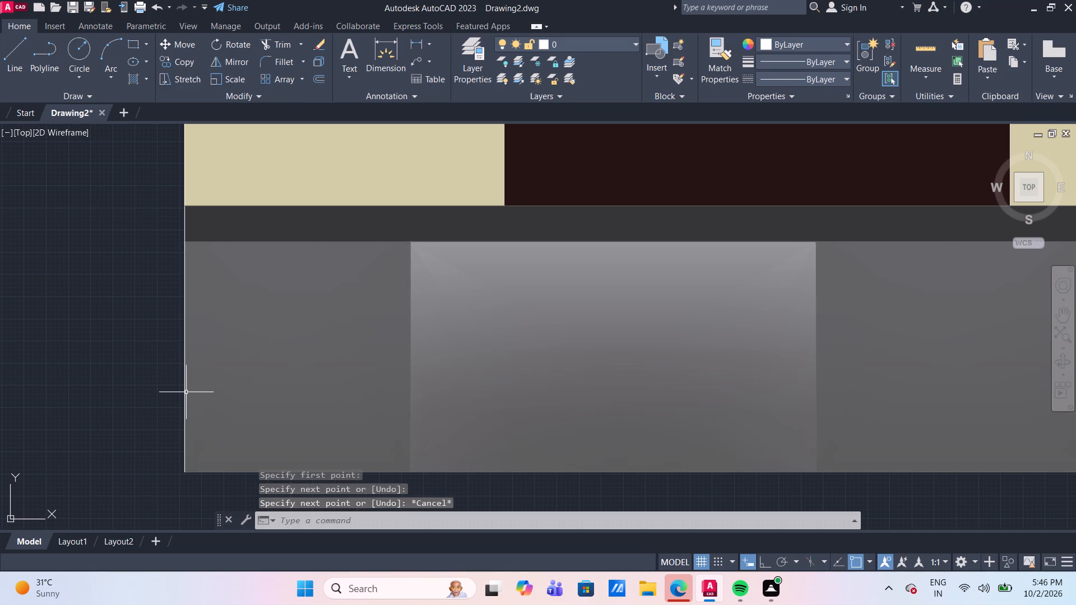
Change the new vertical line on the plinth's left edge to colour 99,100,102.
click(184, 393)
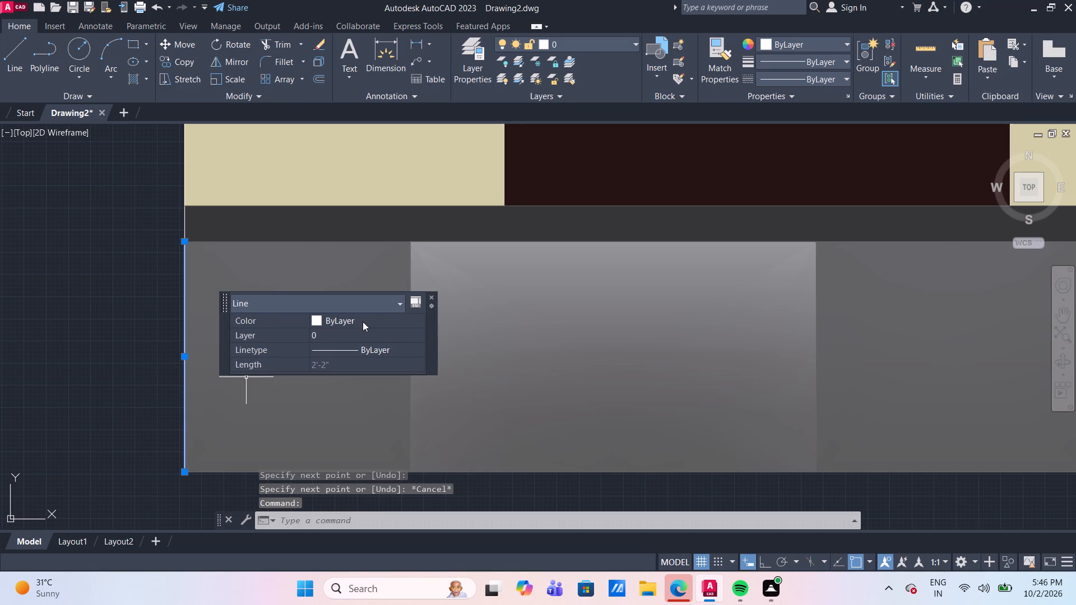
click(369, 312)
click(368, 319)
click(368, 320)
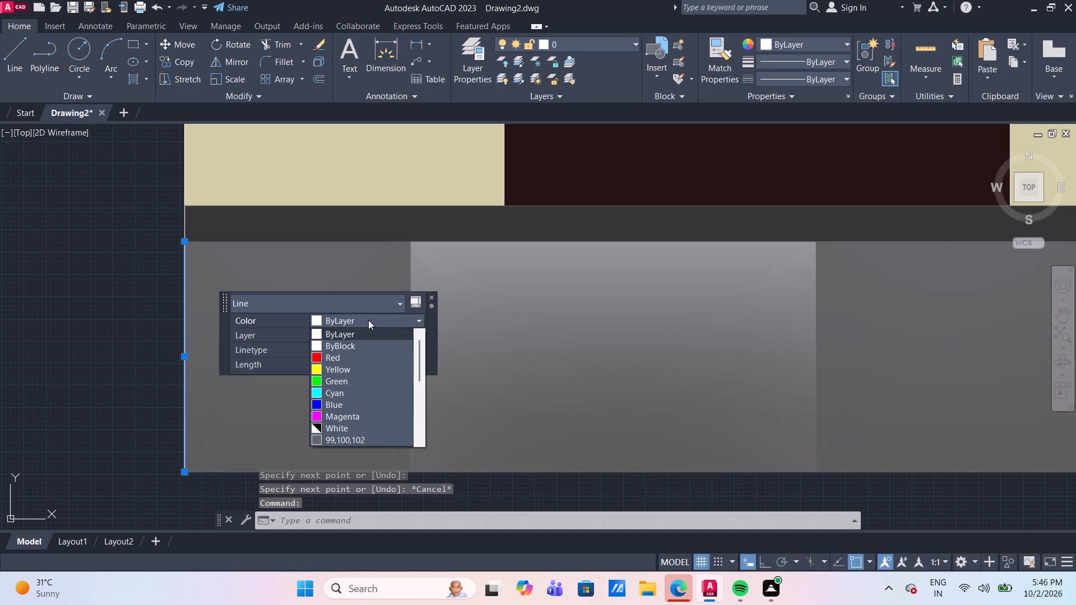
click(346, 440)
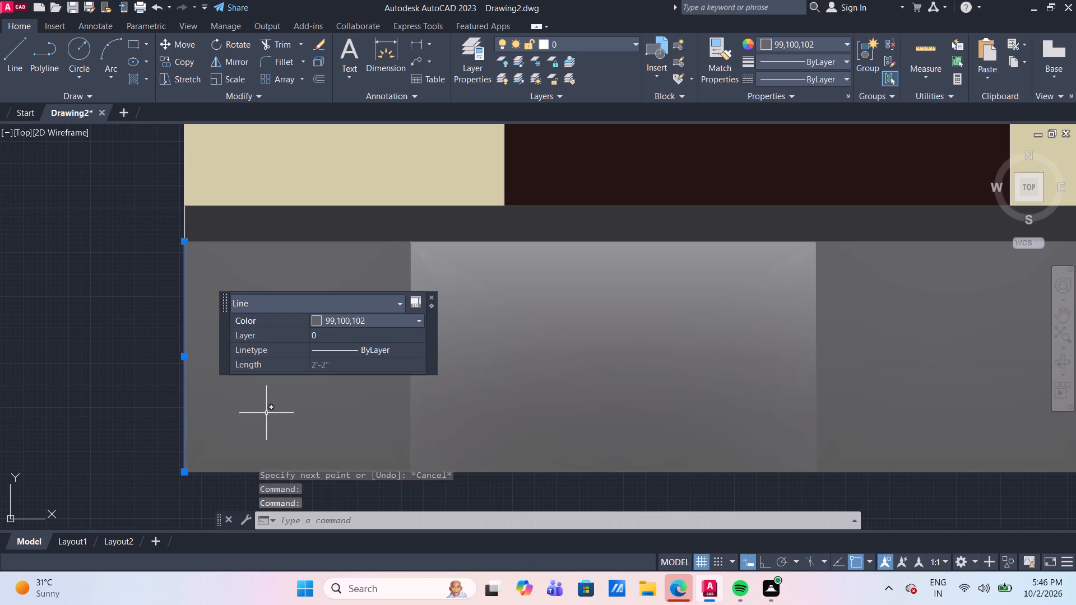
key(Escape)
Shorten the long white line on the building's left edge by 4", moving its lower end to the dark band's top.
scroll(152, 367, down, 3)
scroll(169, 334, up, 3)
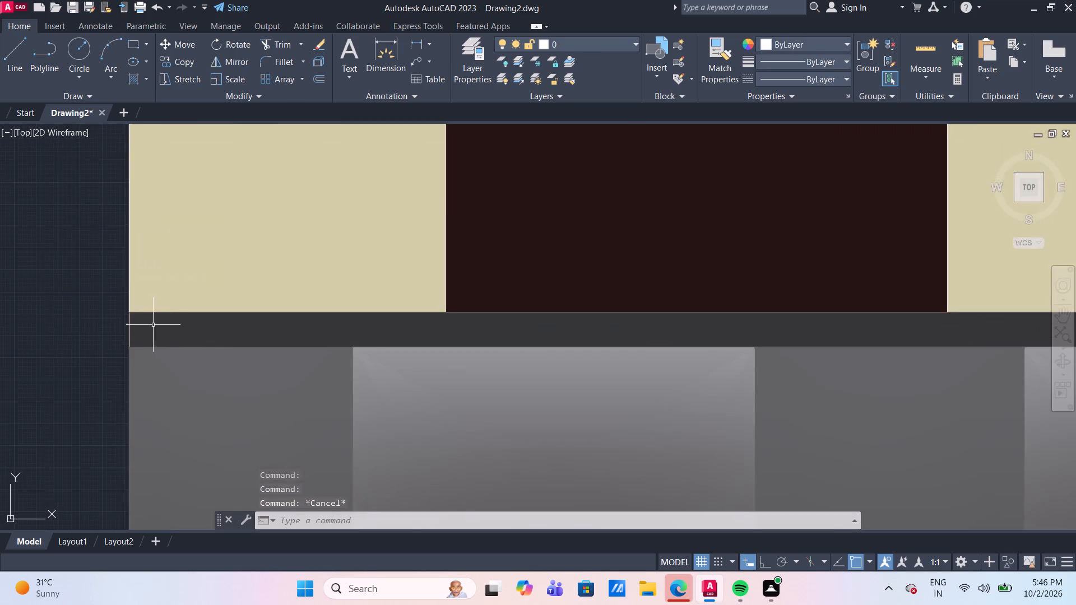
scroll(137, 324, up, 2)
middle_drag(147, 328, 167, 336)
click(134, 346)
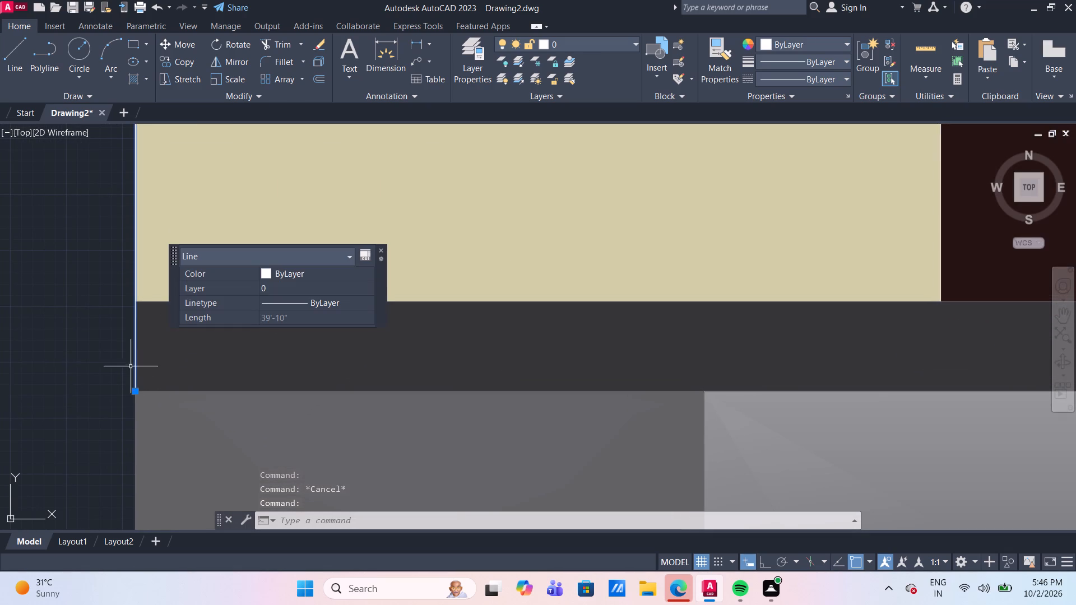
drag(133, 392, 136, 365)
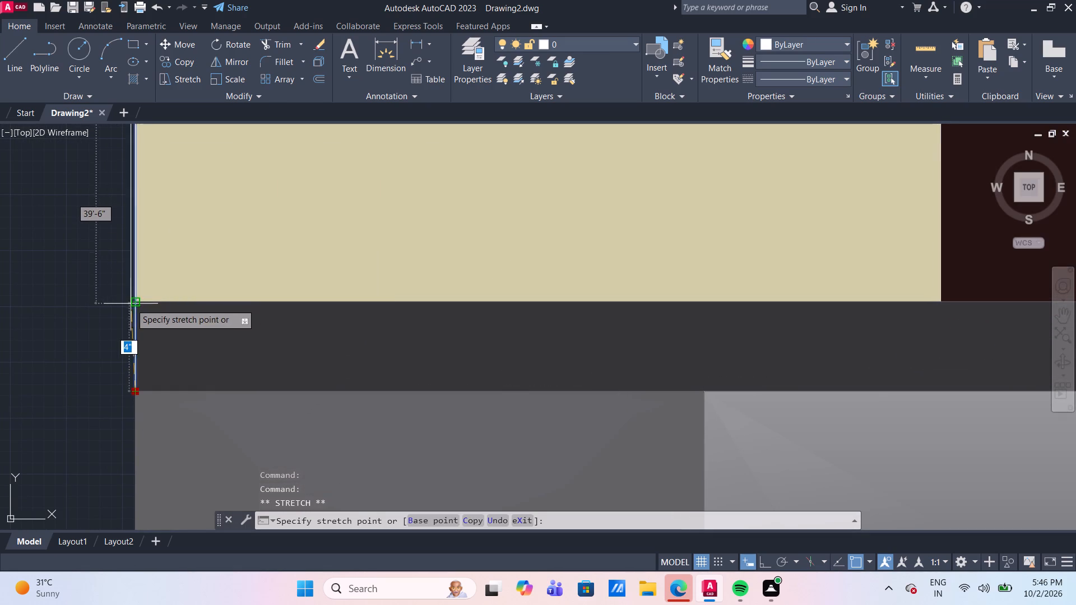
click(134, 301)
key(Escape)
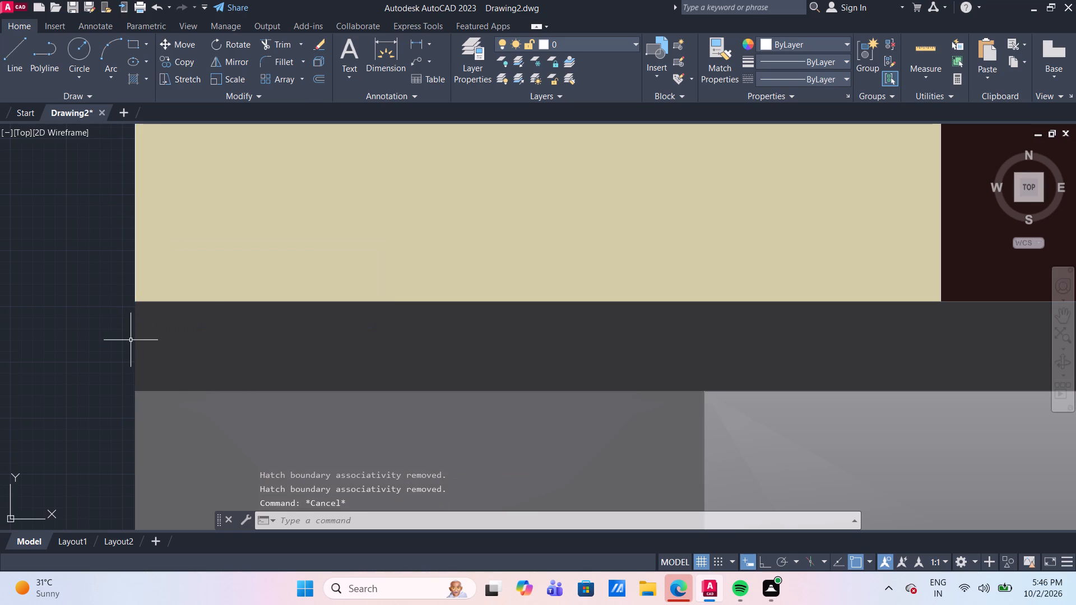
Draw a 4" vertical line closing the left end of the dark band above the plinth.
scroll(131, 340, up, 1)
key(l)
key(Return)
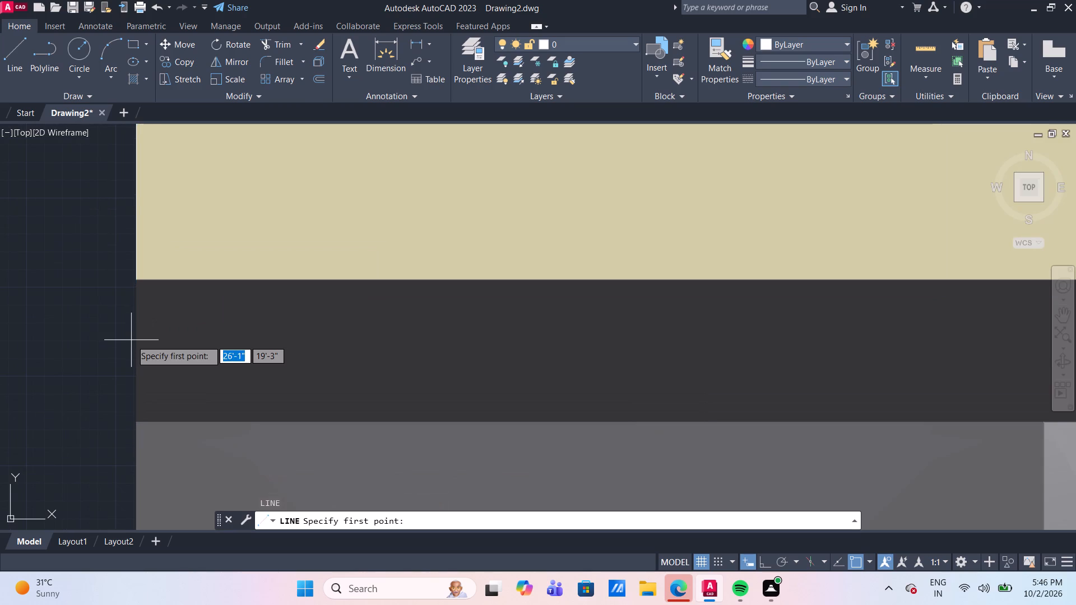
click(137, 278)
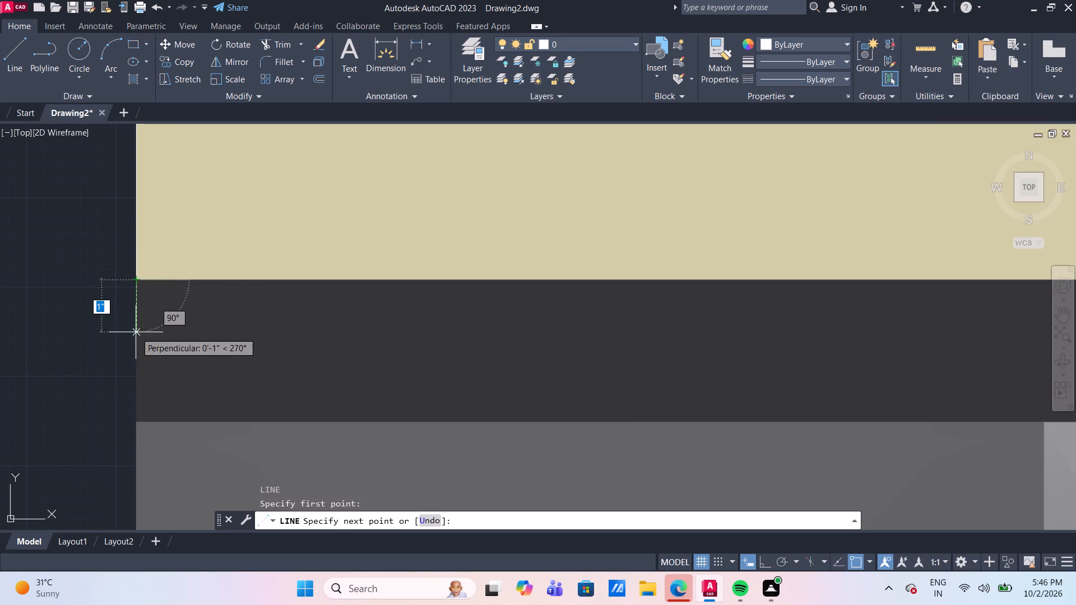
click(138, 425)
key(Escape)
Change the 4" line at the dark band's left end to Color 251.
click(136, 370)
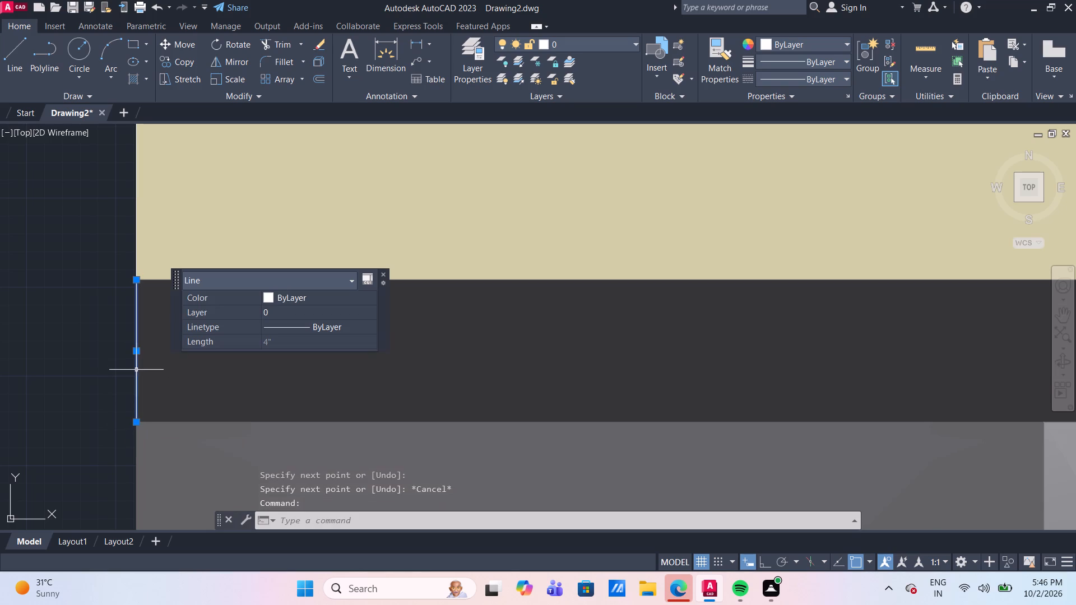
click(333, 300)
click(333, 300)
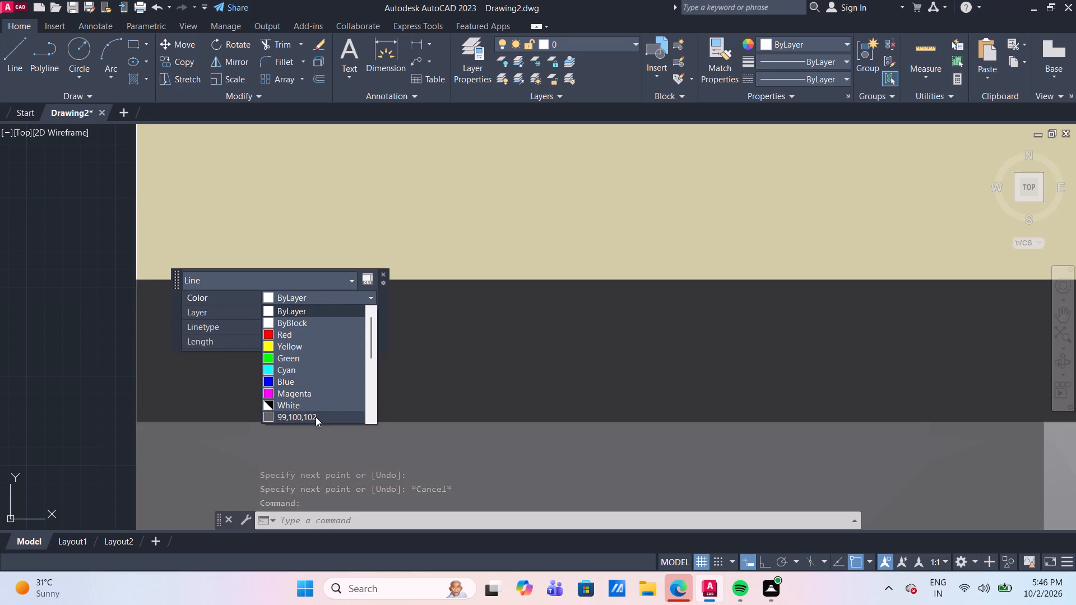
scroll(312, 393, down, 3)
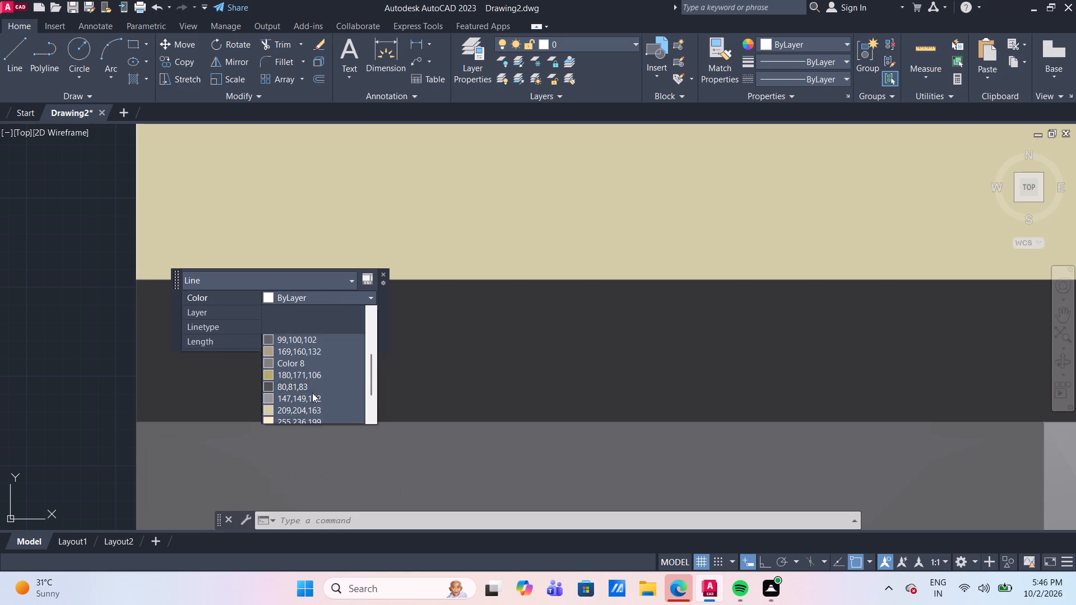
scroll(312, 393, down, 1)
click(304, 414)
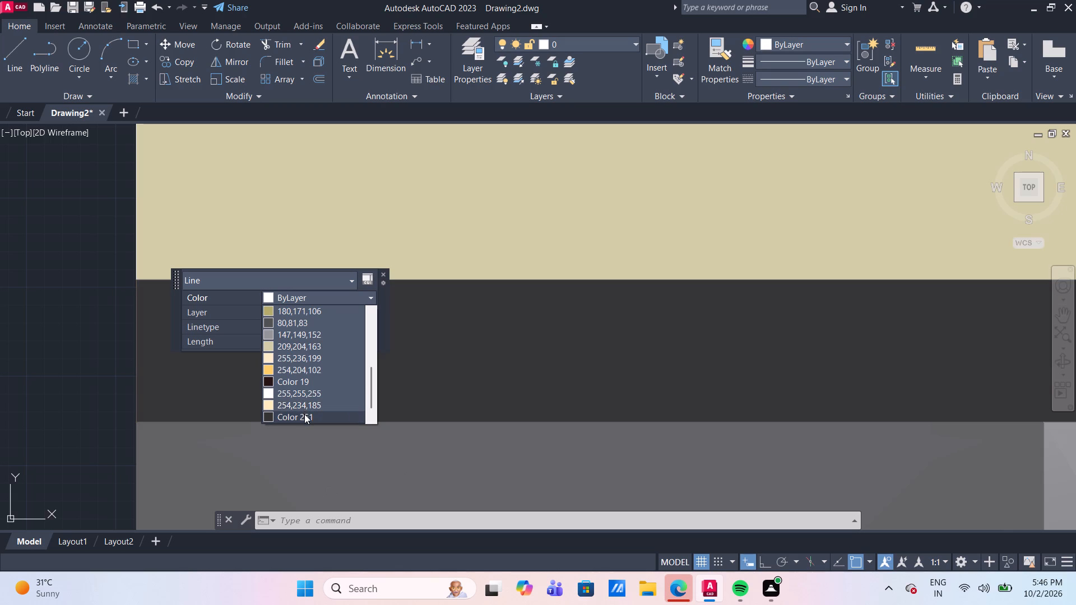
key(Escape)
Fill the small empty rectangle on the ground-floor wall beside the tall window with a solid hatch in colour 251.
scroll(115, 370, down, 5)
scroll(483, 442, down, 2)
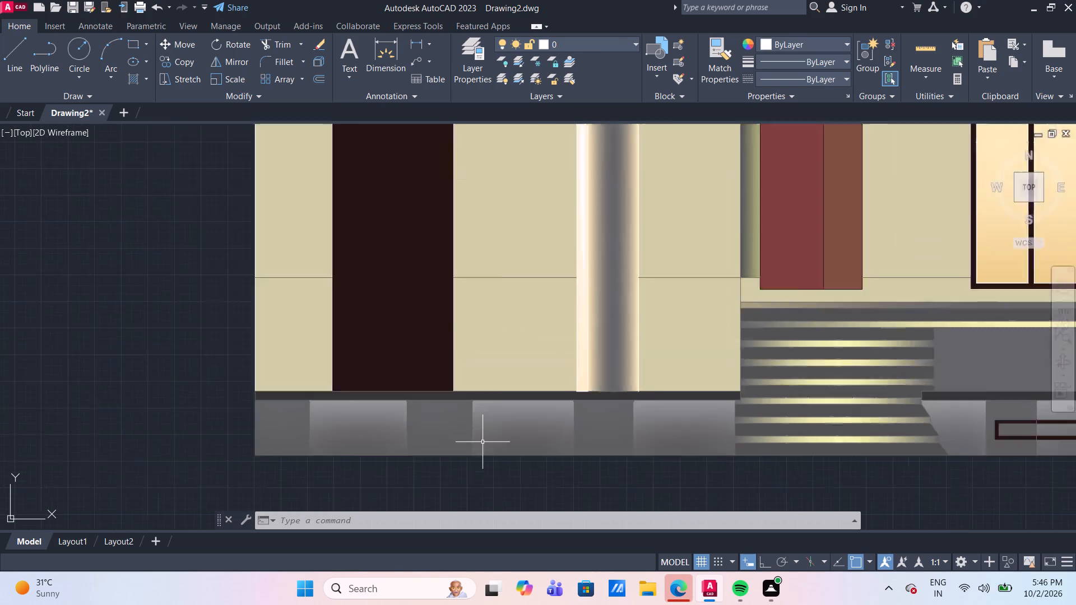
middle_drag(619, 474, 526, 460)
scroll(604, 468, down, 1)
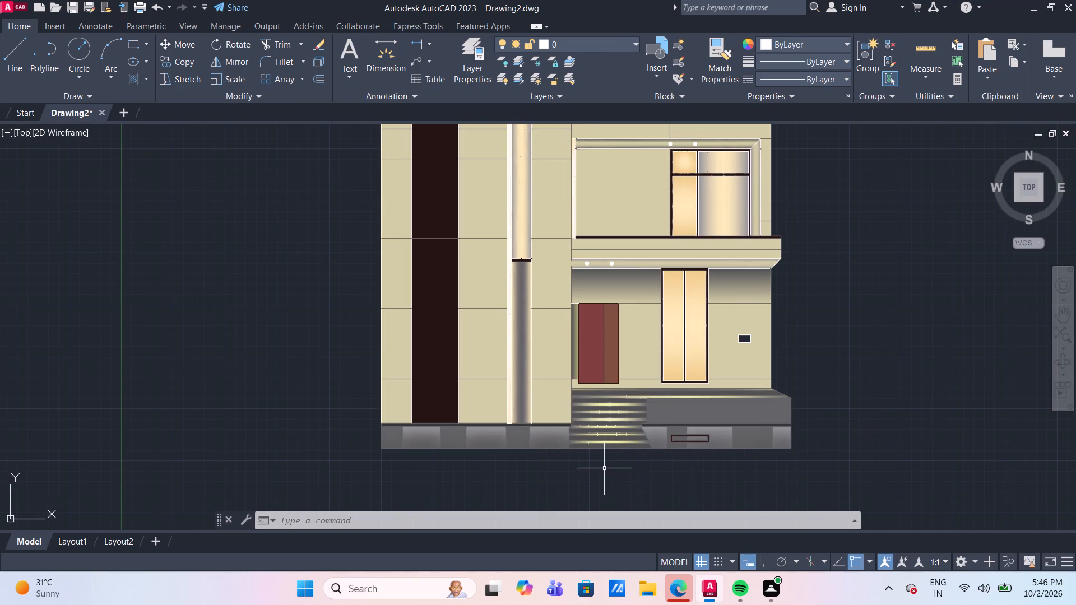
middle_drag(798, 468, 718, 464)
middle_drag(745, 297, 745, 297)
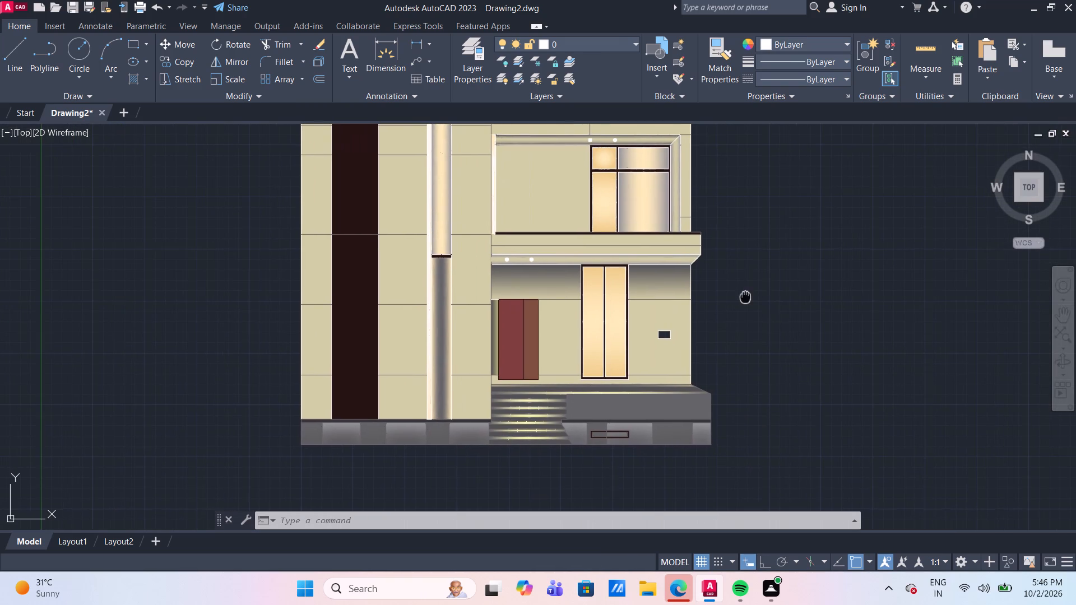
middle_drag(745, 297, 725, 327)
scroll(660, 371, up, 3)
scroll(564, 334, up, 1)
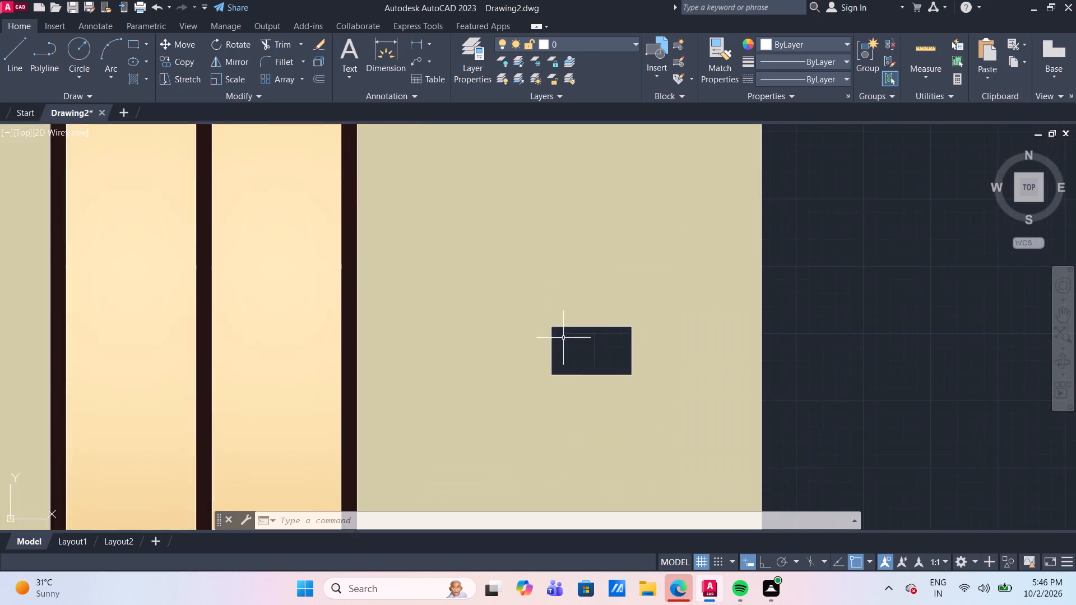
scroll(563, 338, up, 1)
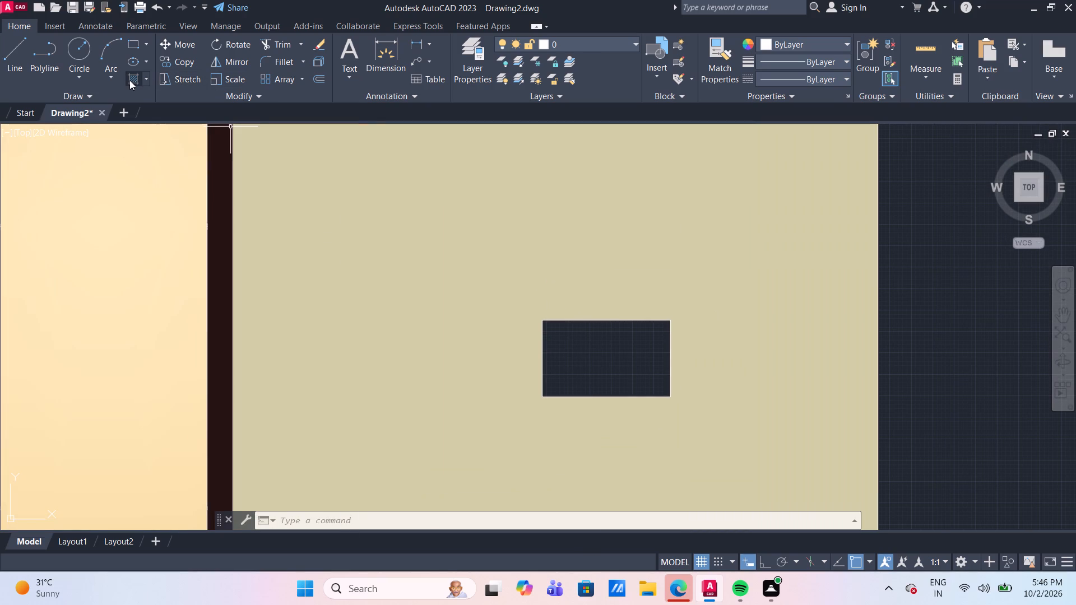
click(131, 81)
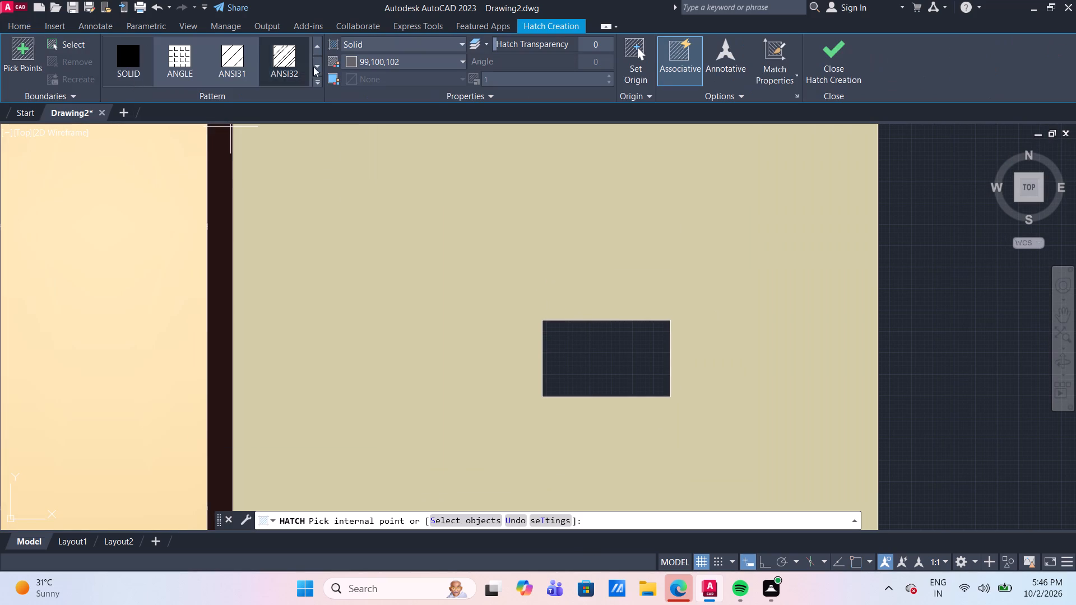
click(411, 57)
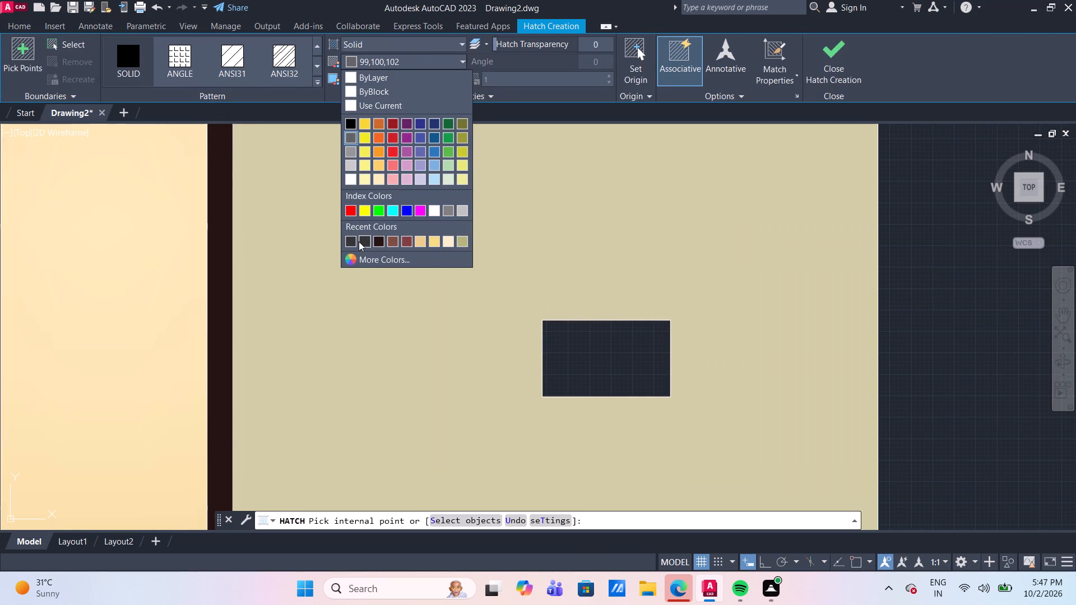
click(364, 243)
click(648, 352)
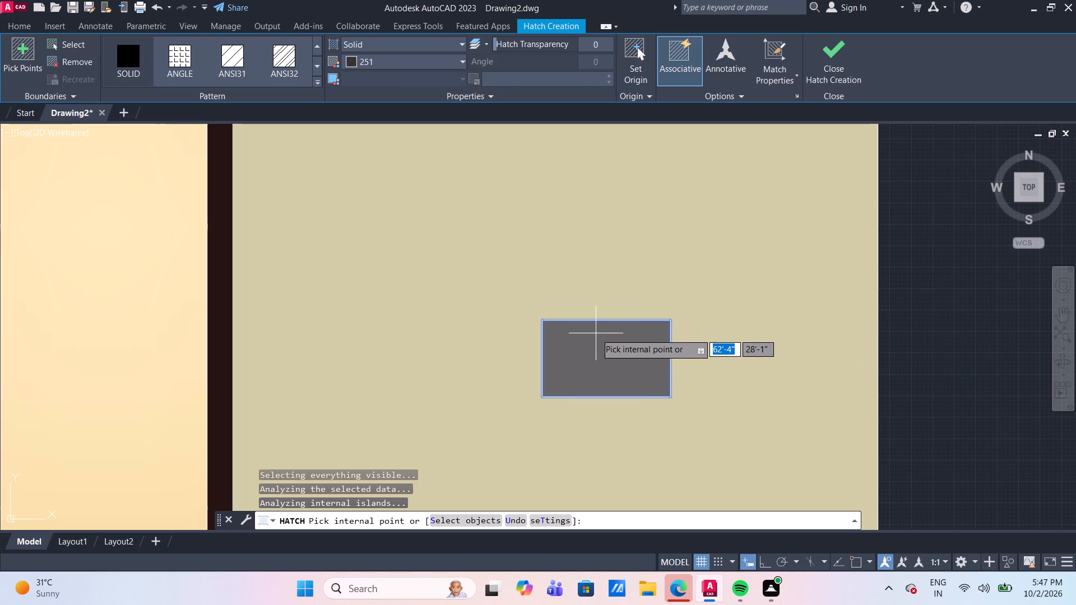
Change the solid hatch of the small wall rectangle to true colour 61,61,61 and finish the hatch.
click(436, 59)
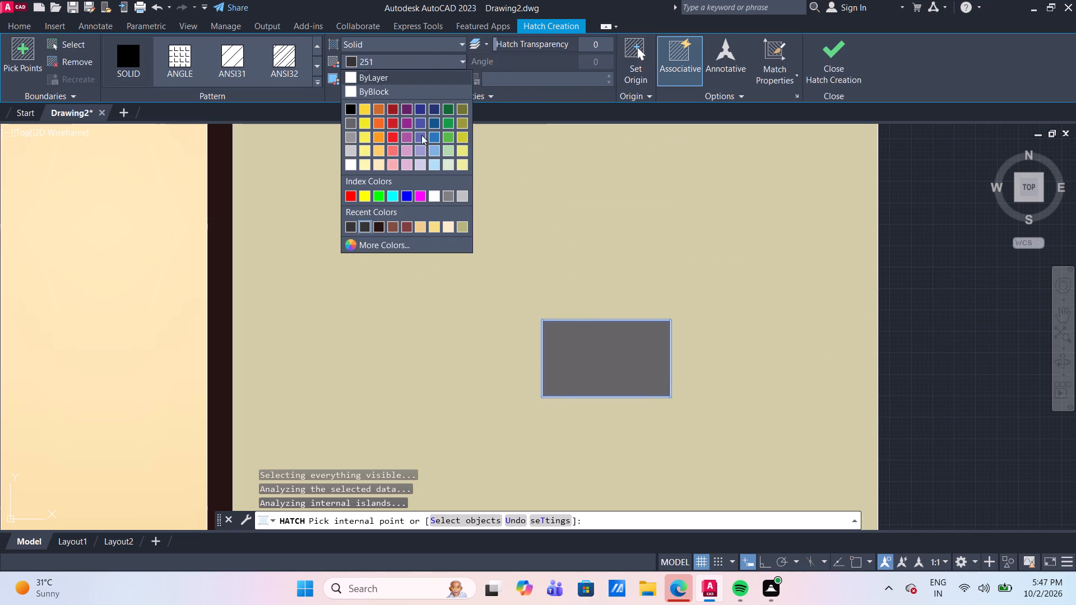
click(403, 245)
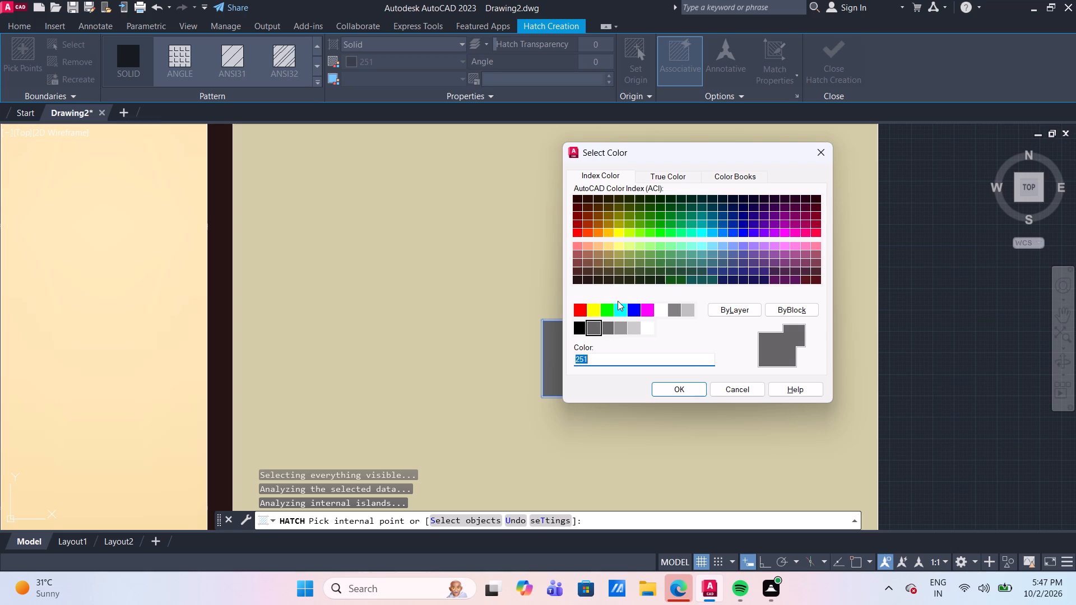
click(681, 174)
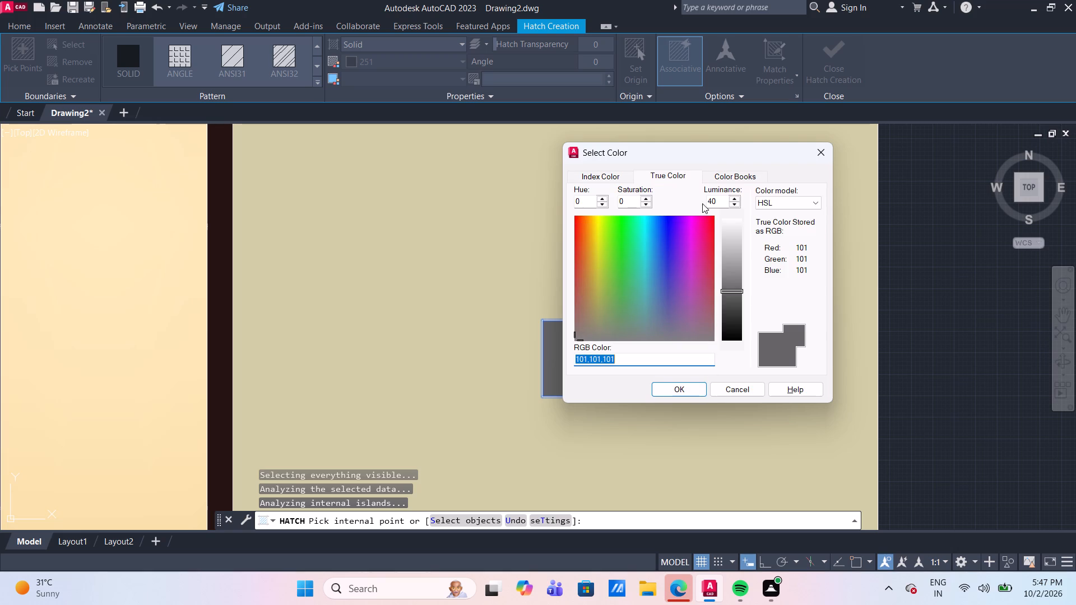
click(730, 311)
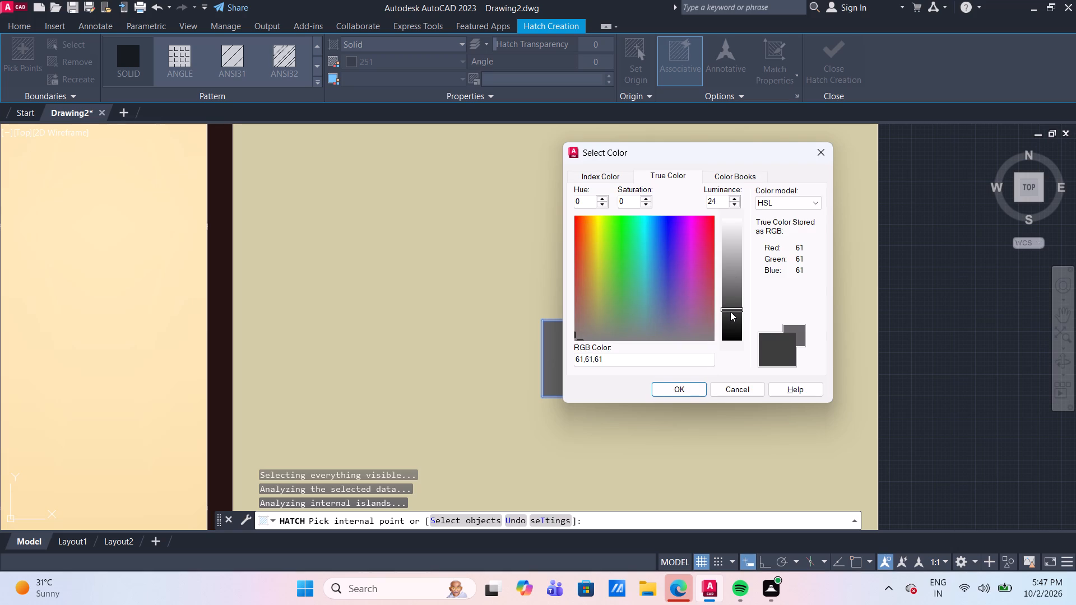
click(738, 319)
click(737, 325)
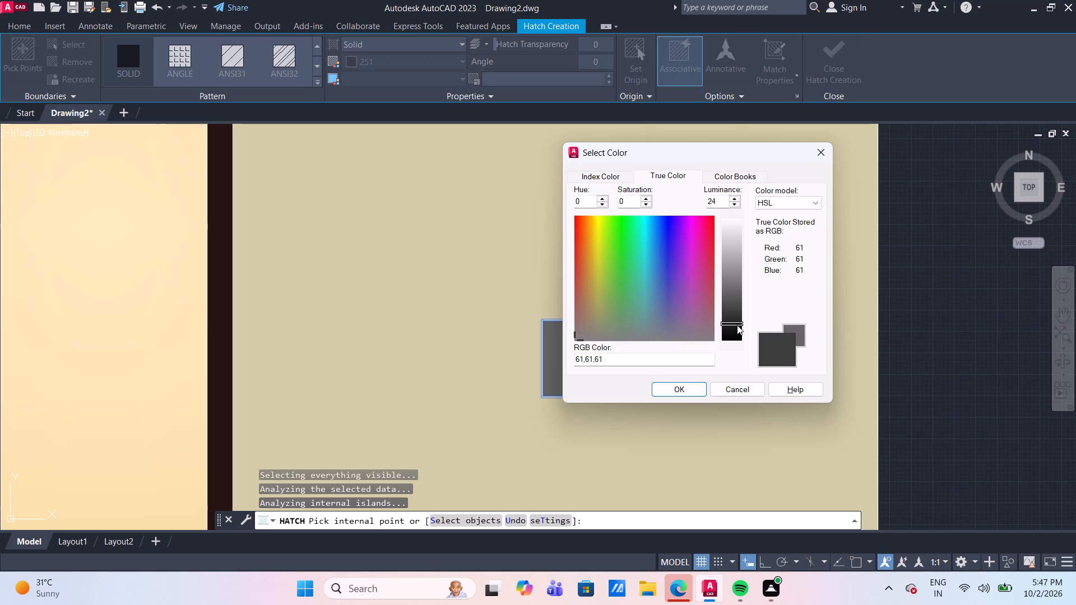
click(737, 328)
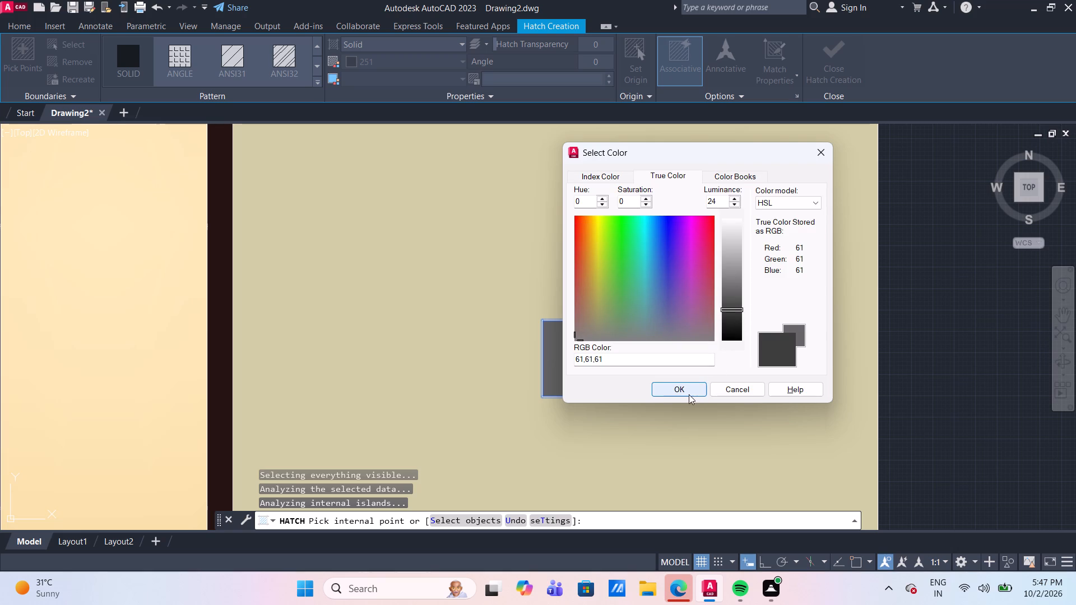
click(687, 388)
key(Escape)
Fill the two narrow horizontal strips at the top of the tower's light column recess with solid hatch in colour 61,61,61.
scroll(759, 356, down, 4)
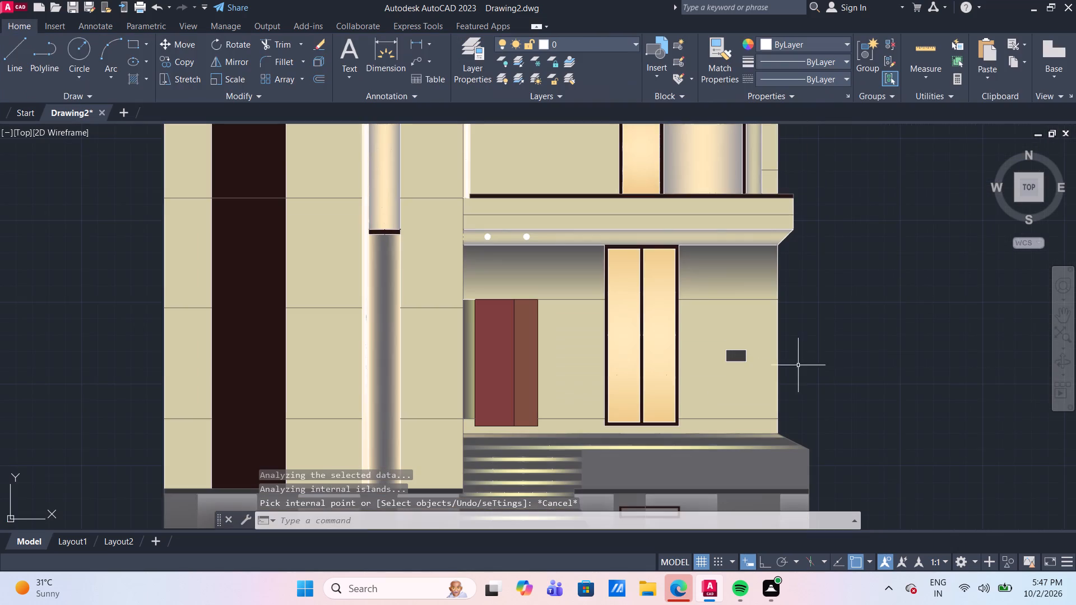
scroll(829, 367, down, 1)
middle_drag(831, 367, 676, 384)
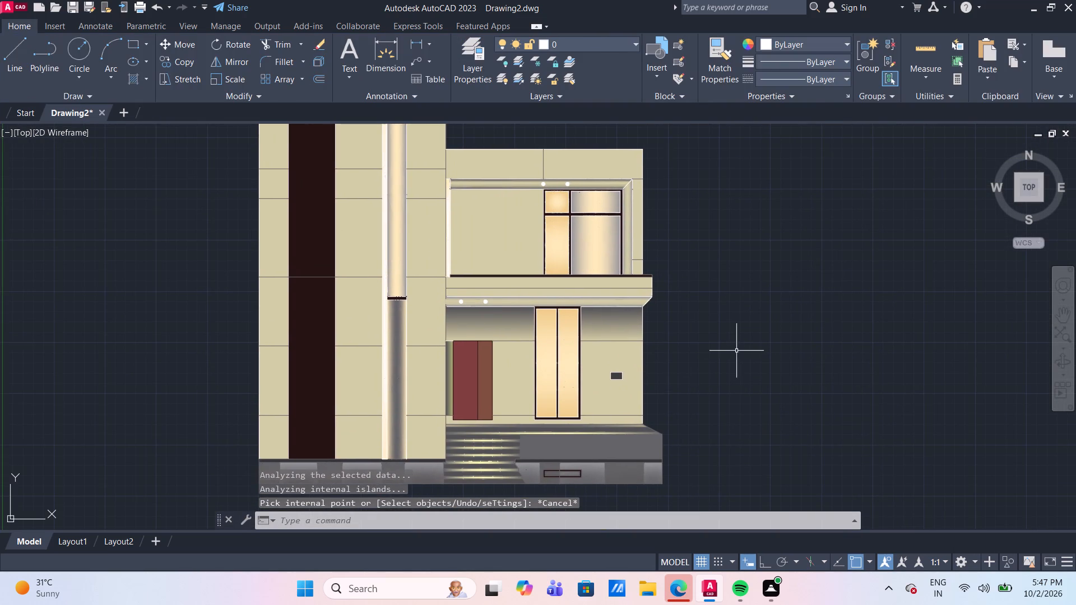
middle_drag(738, 351, 726, 361)
scroll(730, 359, down, 1)
middle_drag(739, 362, 685, 360)
scroll(454, 189, up, 4)
middle_drag(465, 171, 562, 207)
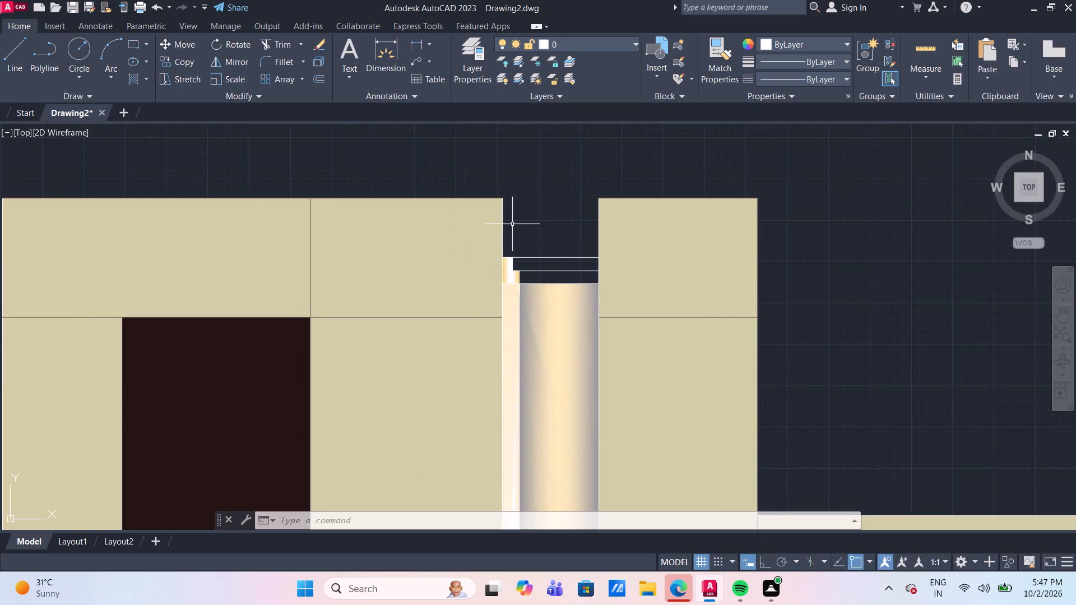
click(133, 76)
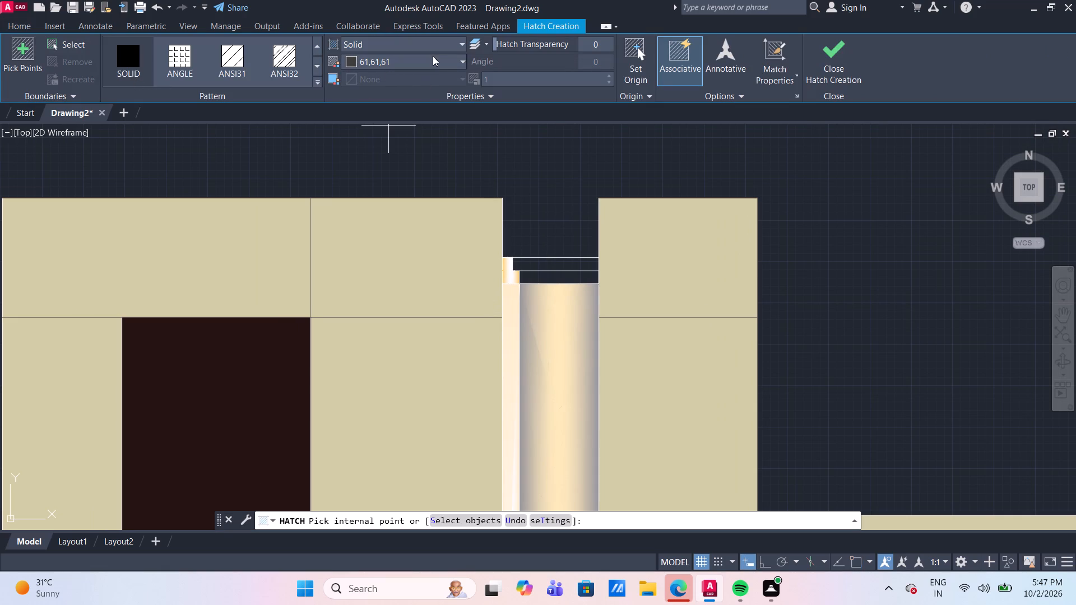
click(556, 264)
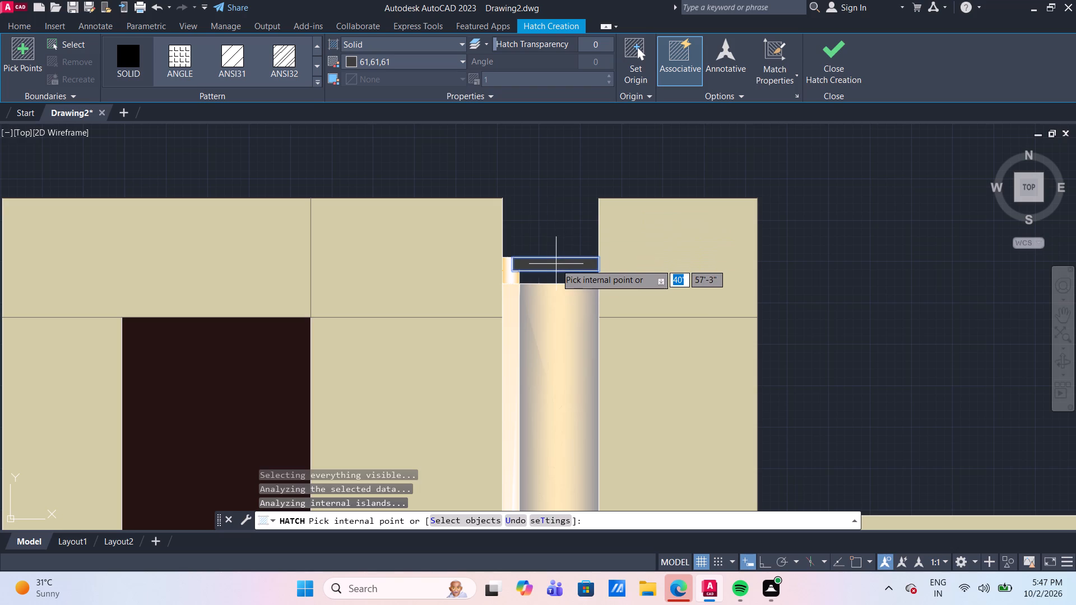
click(567, 283)
key(Escape)
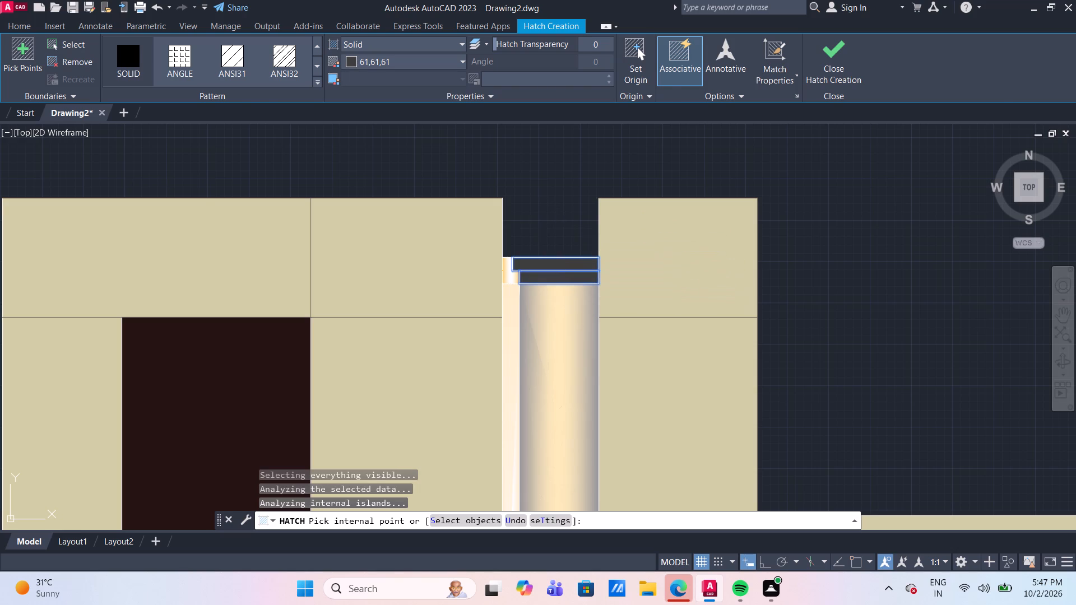
Examine the whole coloured front elevation for areas that still need filling.
scroll(546, 227, down, 4)
scroll(667, 258, up, 1)
middle_drag(664, 257, 654, 188)
scroll(653, 188, up, 1)
scroll(653, 188, down, 1)
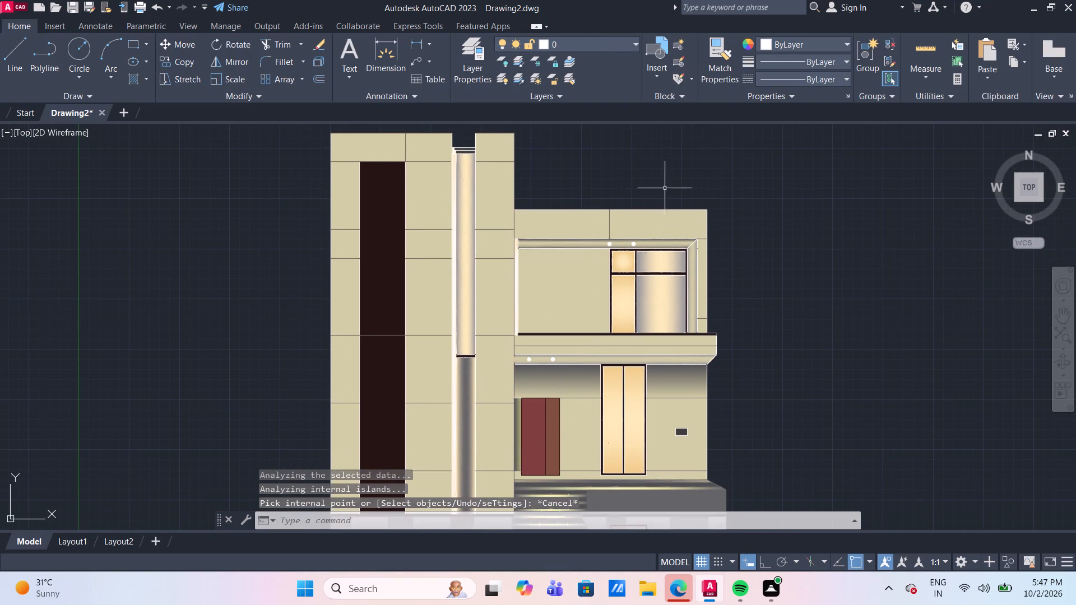
scroll(713, 212, down, 1)
scroll(824, 264, down, 1)
middle_drag(828, 267, 745, 283)
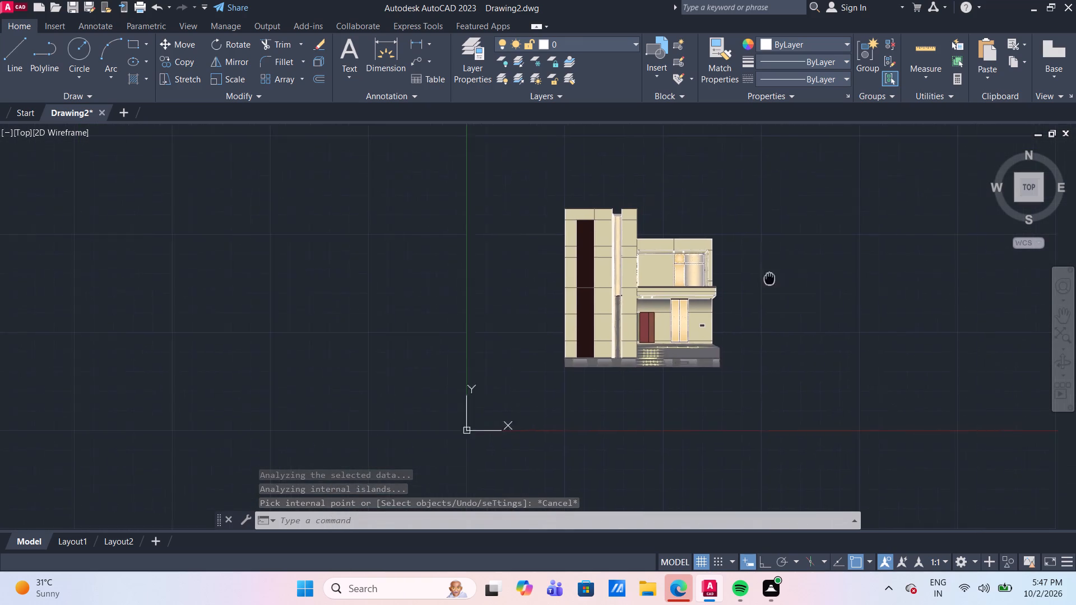
middle_drag(745, 283, 720, 285)
scroll(726, 291, up, 1)
middle_drag(726, 291, 715, 285)
scroll(715, 285, up, 1)
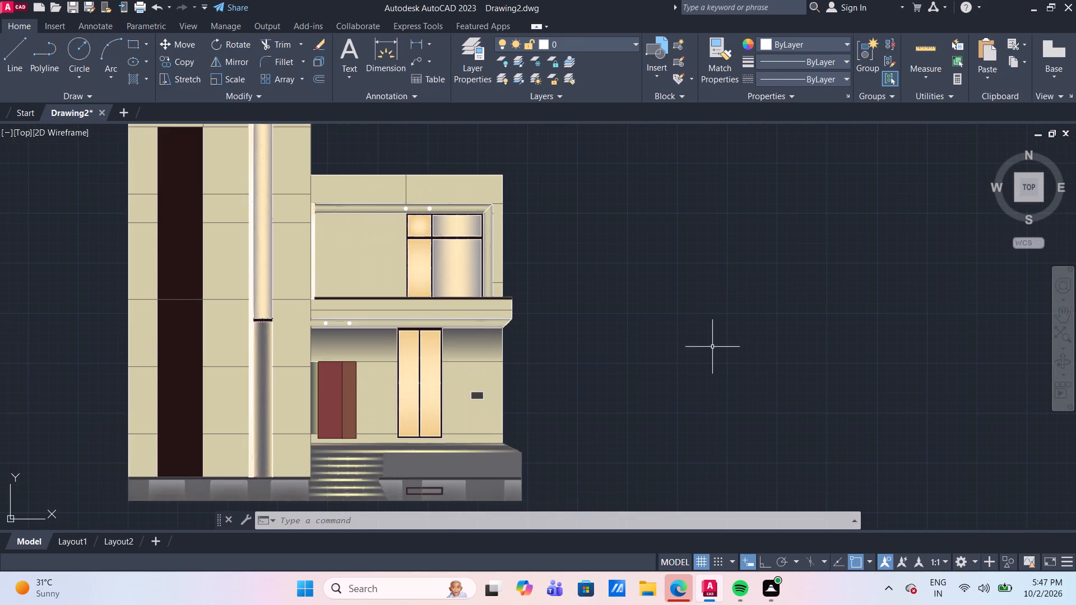
middle_drag(713, 347, 684, 281)
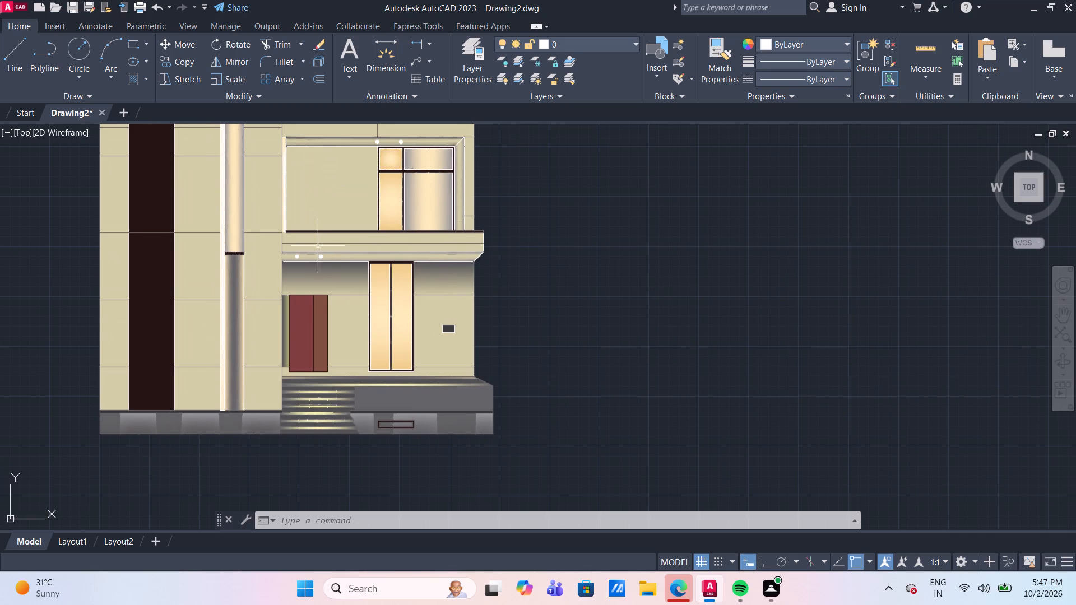
Start a new hatch and look through the available hatch patterns, from the ANSI series to GRAVEL, HEX and HONEY.
click(149, 78)
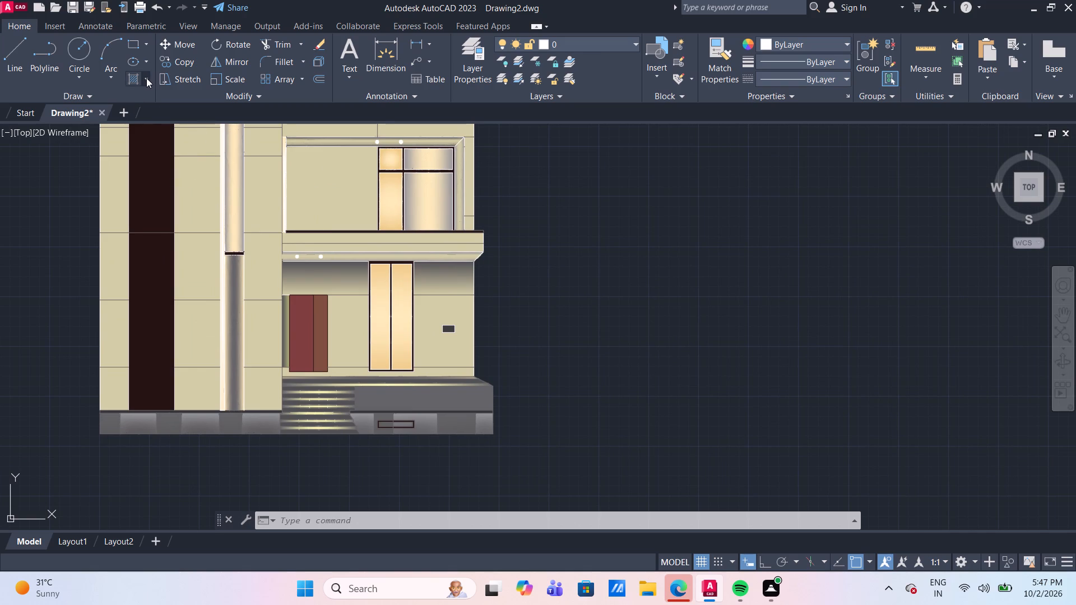
click(134, 80)
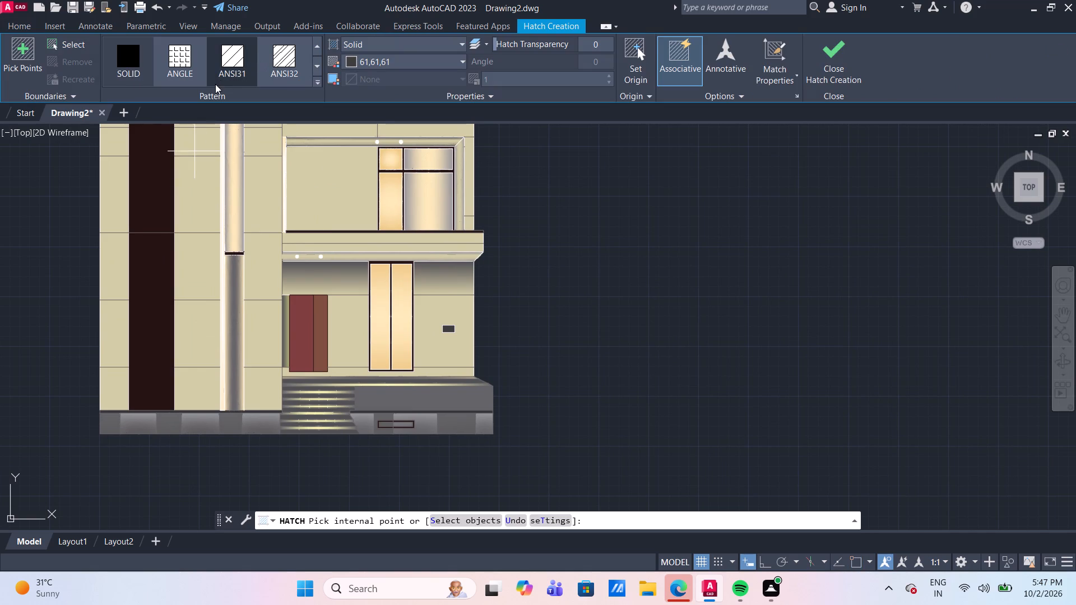
scroll(213, 81, down, 1)
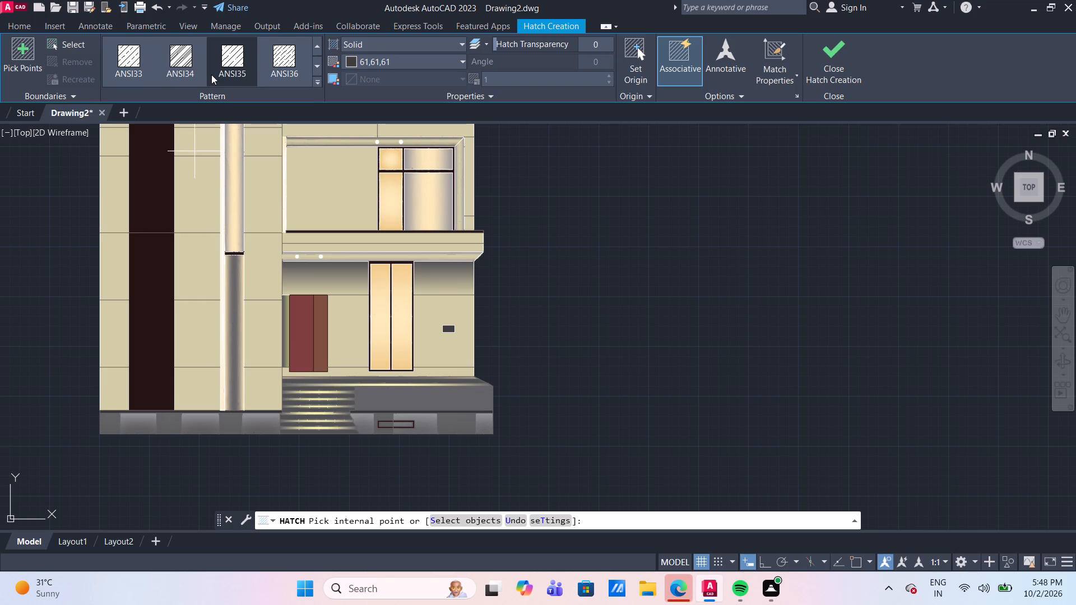
scroll(279, 72, down, 2)
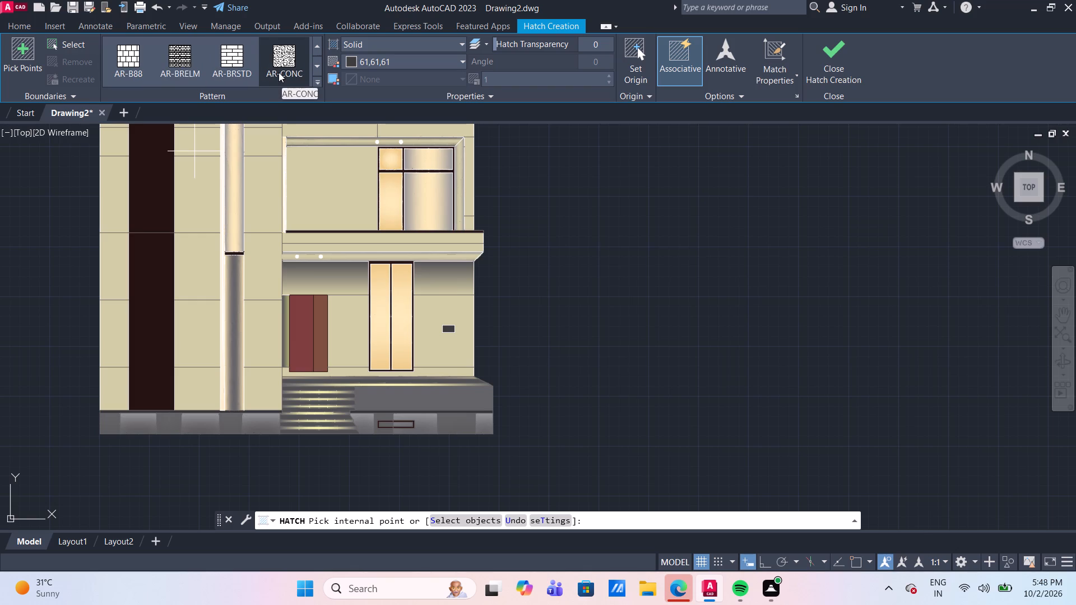
scroll(279, 72, down, 3)
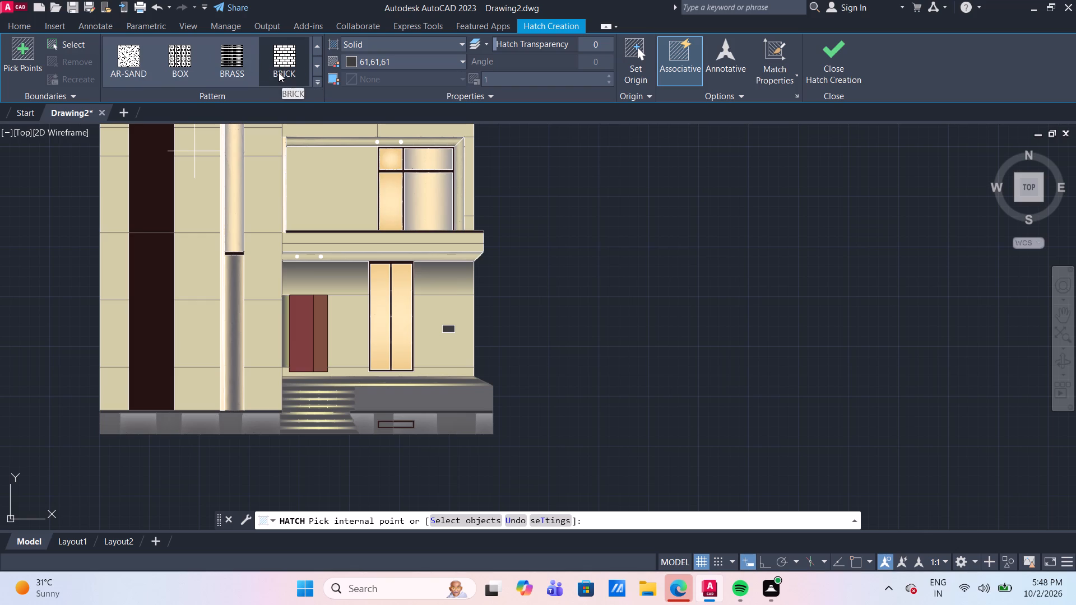
scroll(279, 72, down, 2)
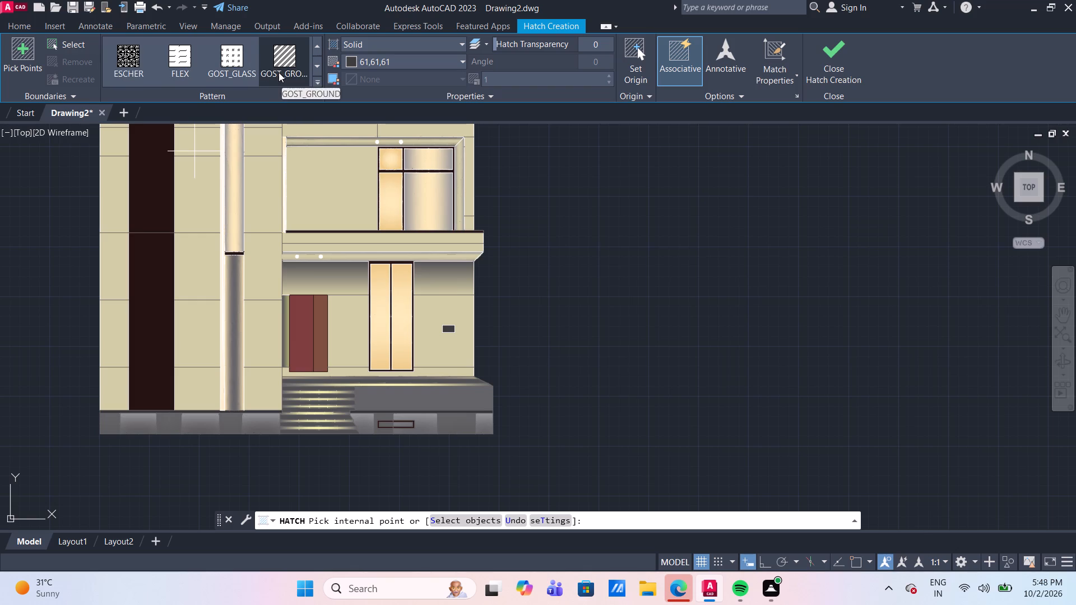
scroll(279, 72, down, 4)
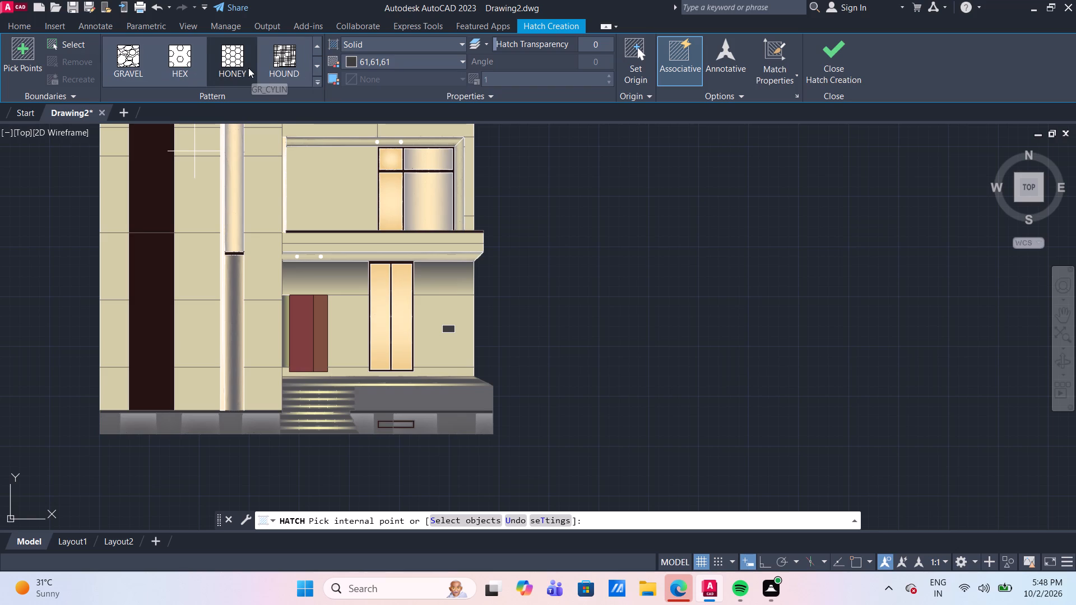
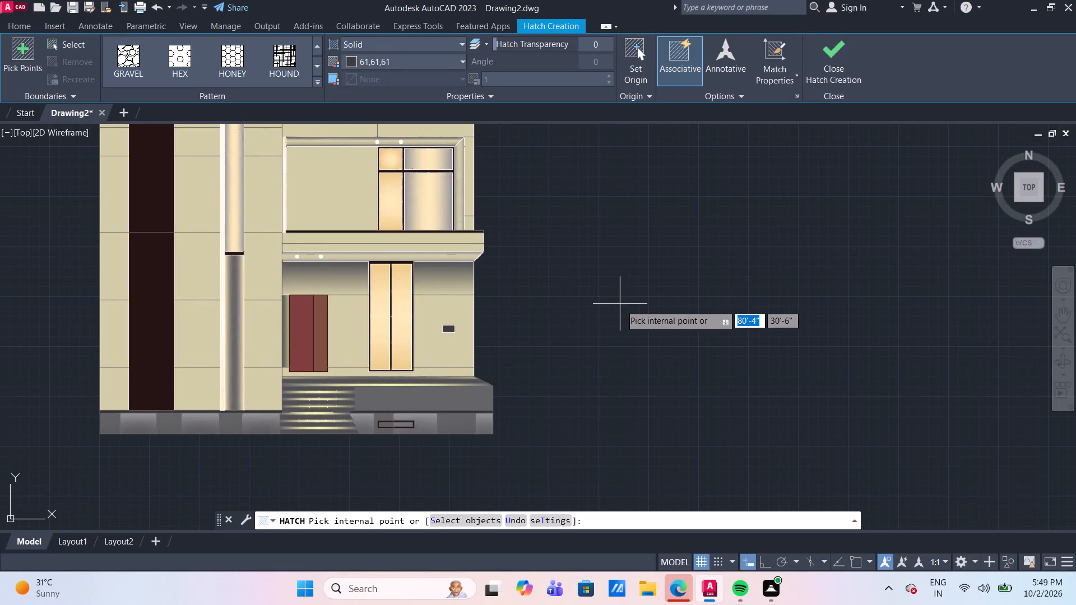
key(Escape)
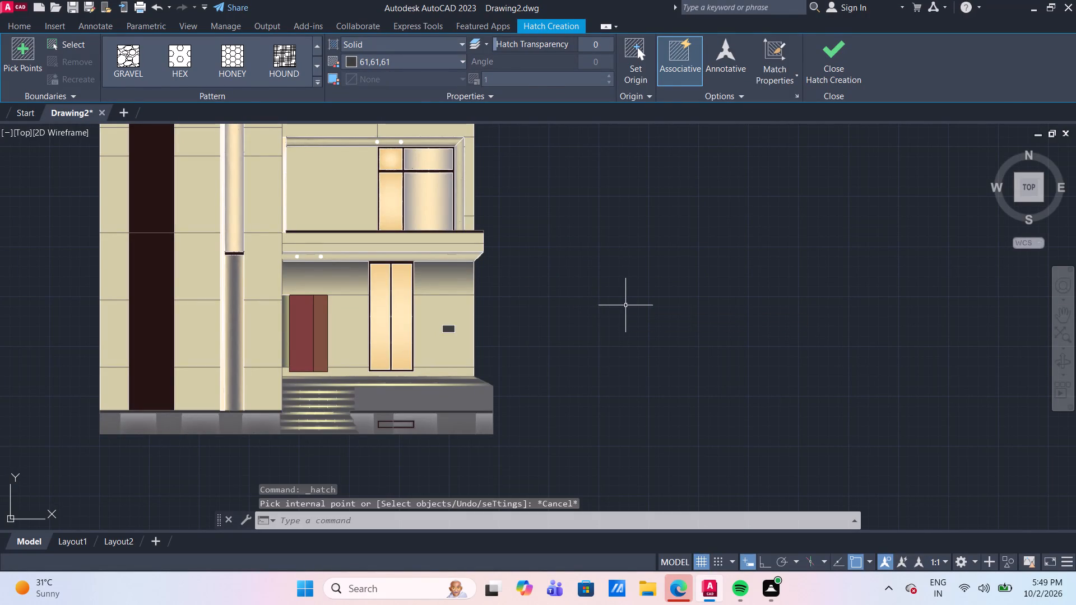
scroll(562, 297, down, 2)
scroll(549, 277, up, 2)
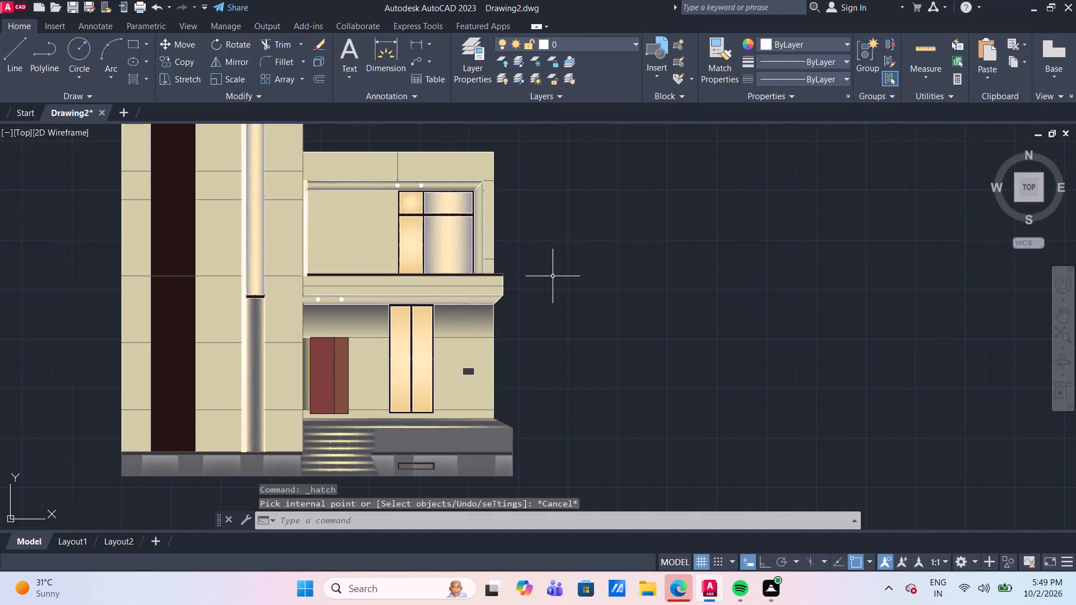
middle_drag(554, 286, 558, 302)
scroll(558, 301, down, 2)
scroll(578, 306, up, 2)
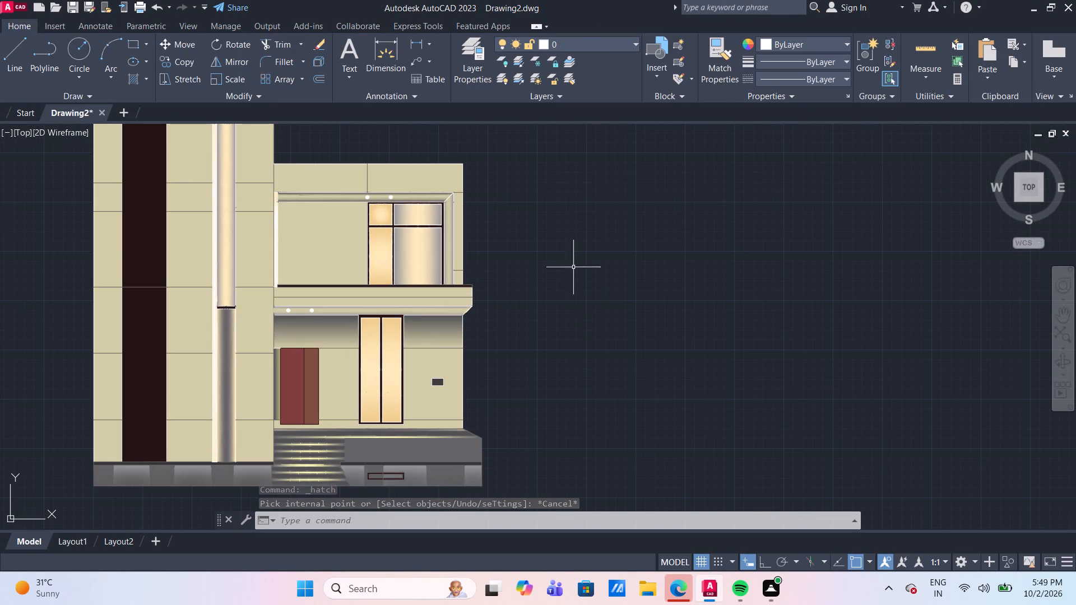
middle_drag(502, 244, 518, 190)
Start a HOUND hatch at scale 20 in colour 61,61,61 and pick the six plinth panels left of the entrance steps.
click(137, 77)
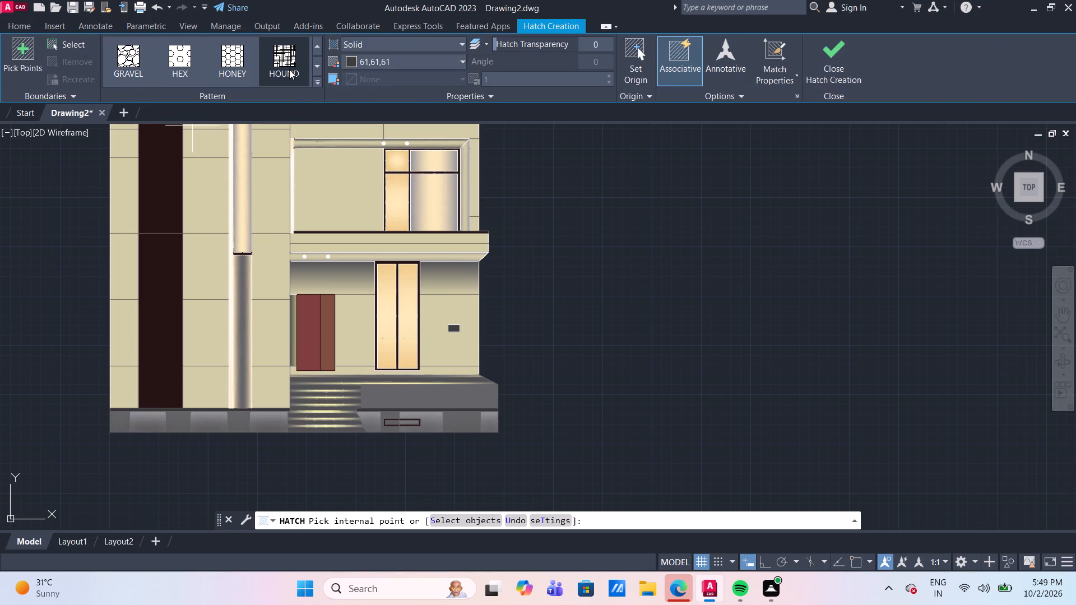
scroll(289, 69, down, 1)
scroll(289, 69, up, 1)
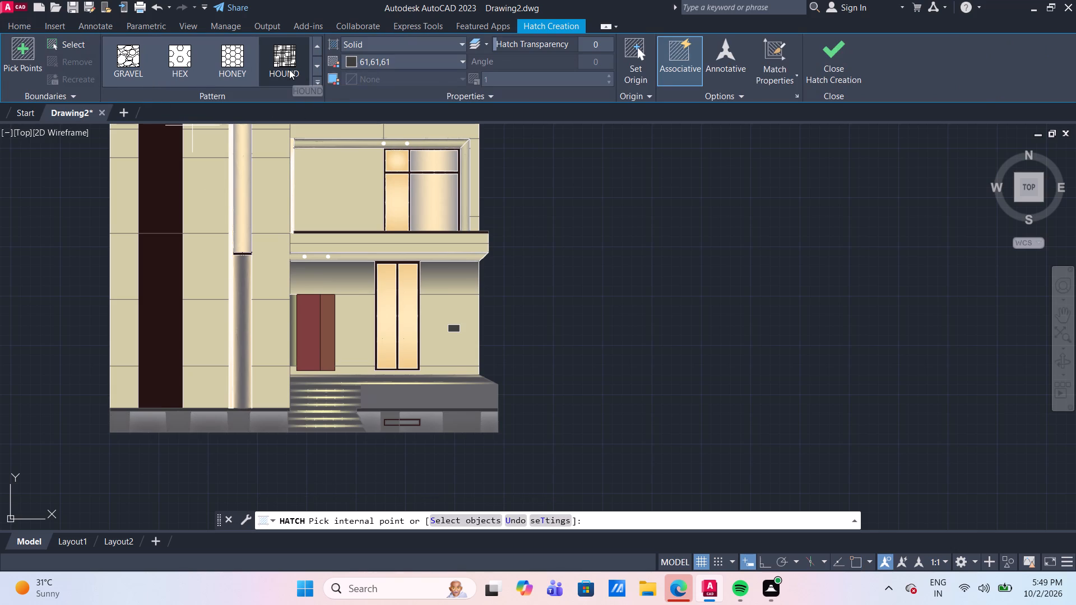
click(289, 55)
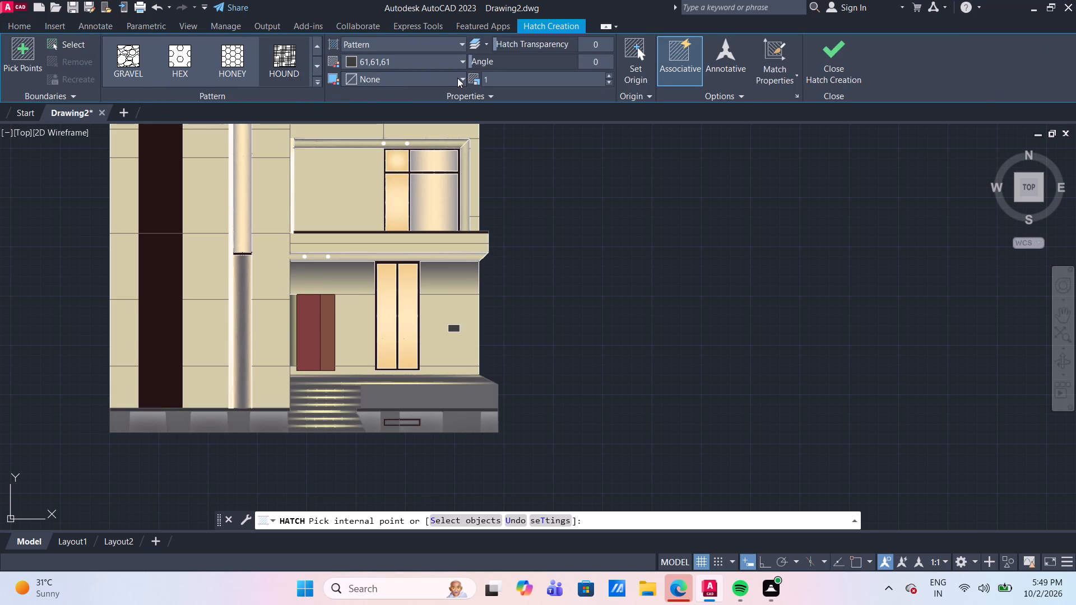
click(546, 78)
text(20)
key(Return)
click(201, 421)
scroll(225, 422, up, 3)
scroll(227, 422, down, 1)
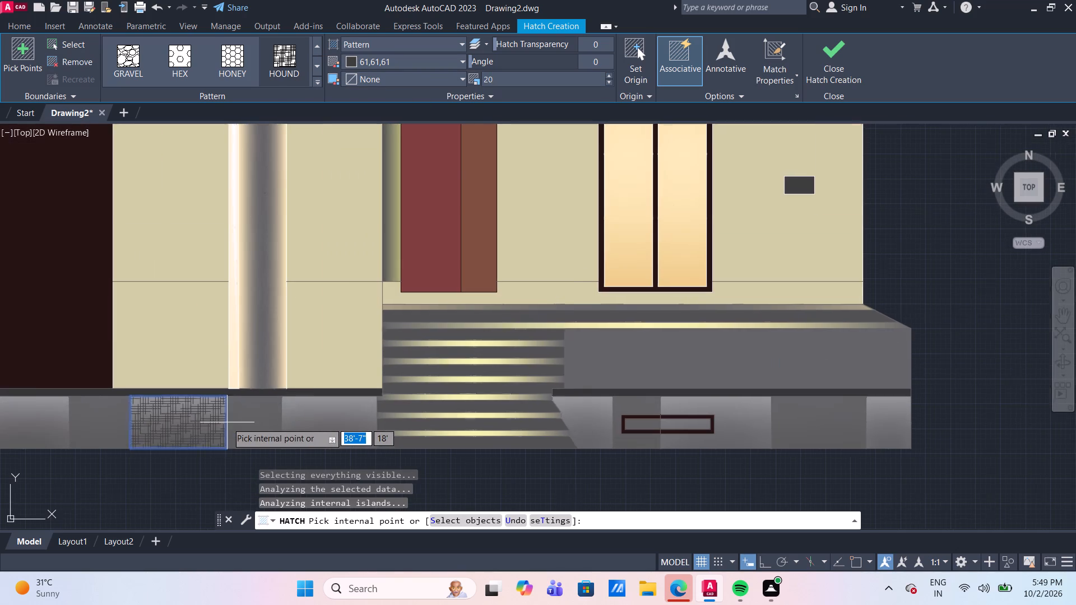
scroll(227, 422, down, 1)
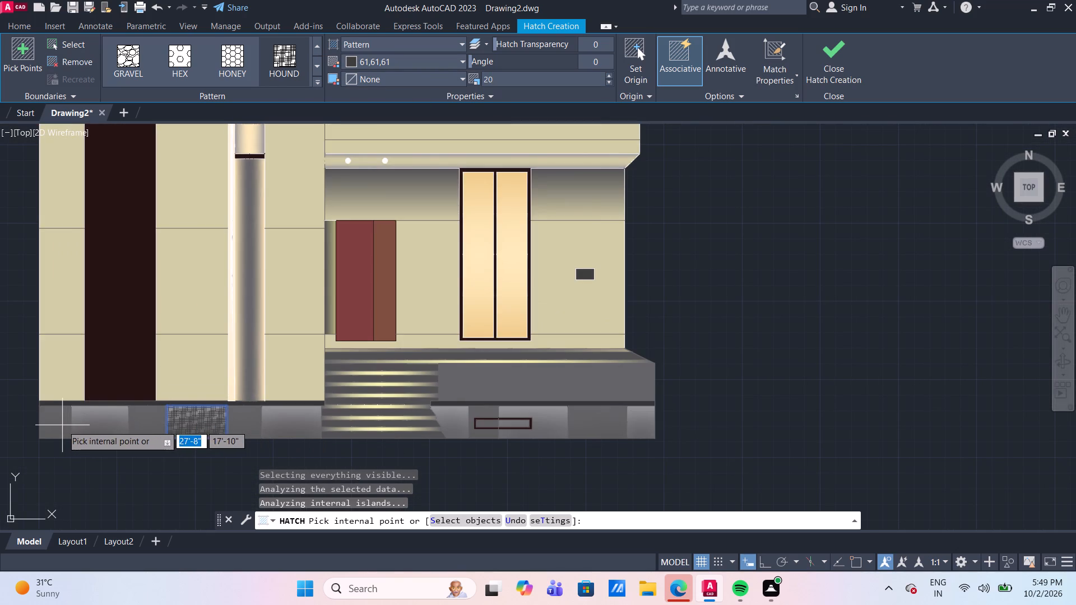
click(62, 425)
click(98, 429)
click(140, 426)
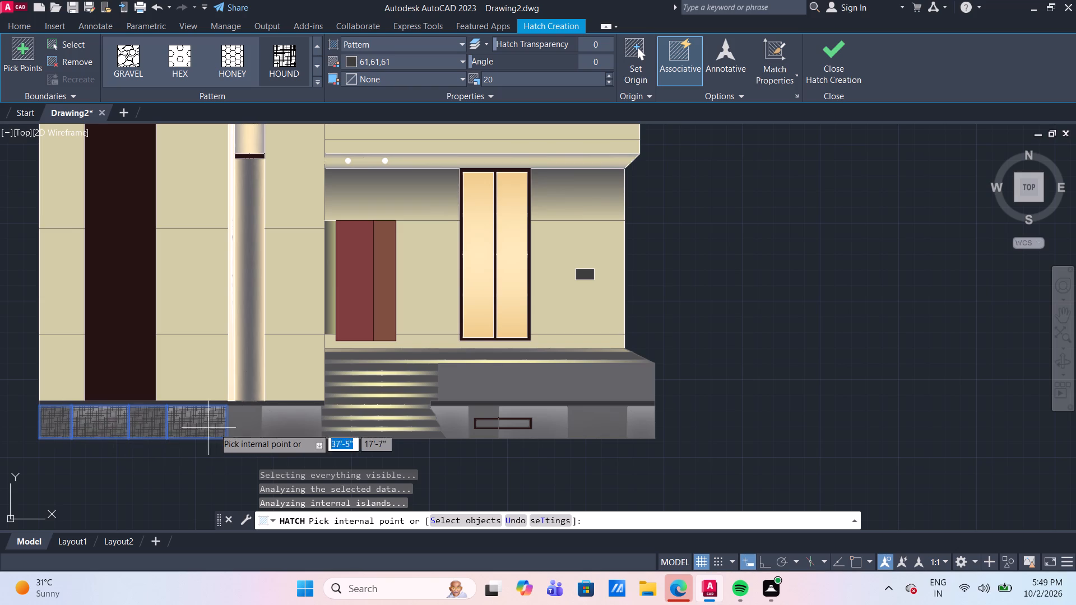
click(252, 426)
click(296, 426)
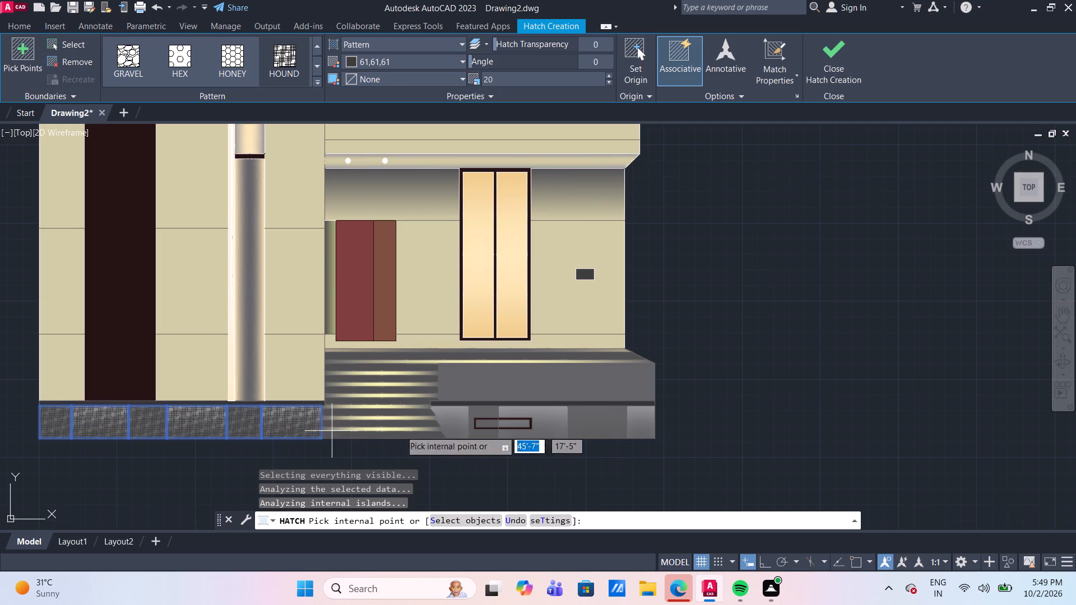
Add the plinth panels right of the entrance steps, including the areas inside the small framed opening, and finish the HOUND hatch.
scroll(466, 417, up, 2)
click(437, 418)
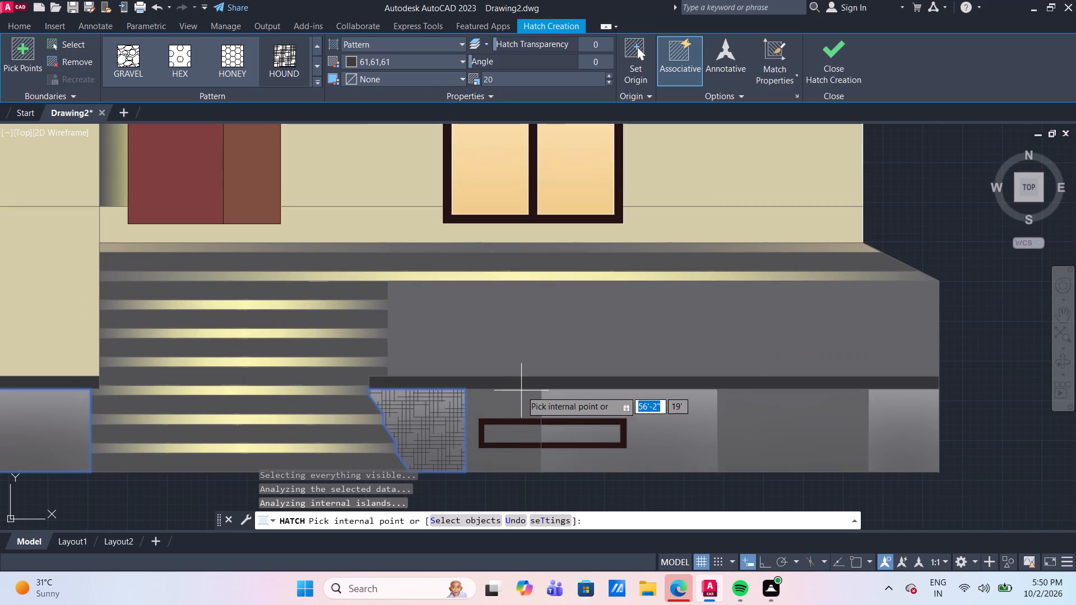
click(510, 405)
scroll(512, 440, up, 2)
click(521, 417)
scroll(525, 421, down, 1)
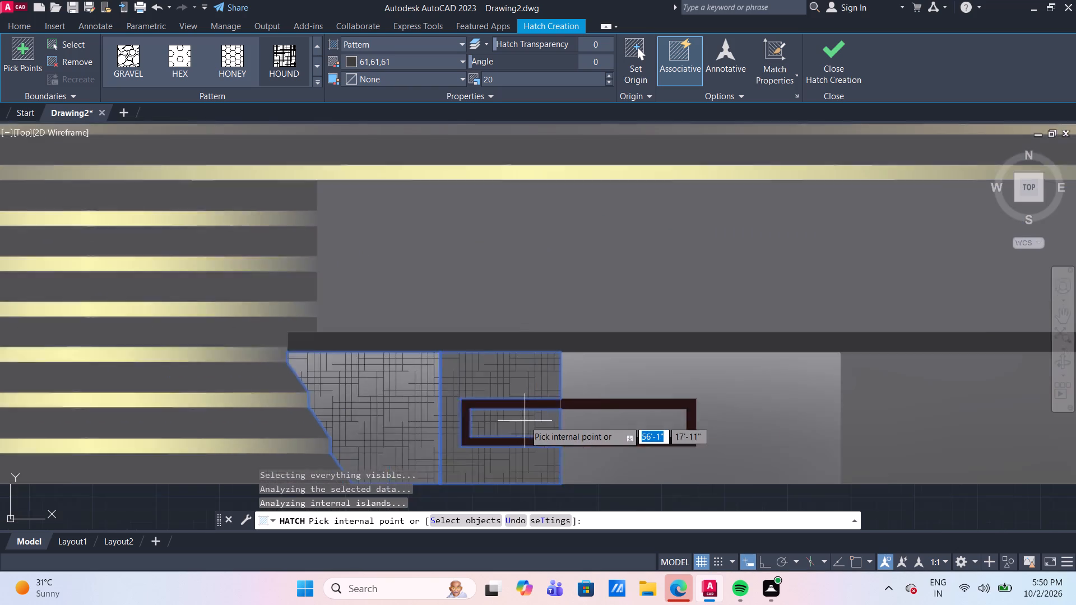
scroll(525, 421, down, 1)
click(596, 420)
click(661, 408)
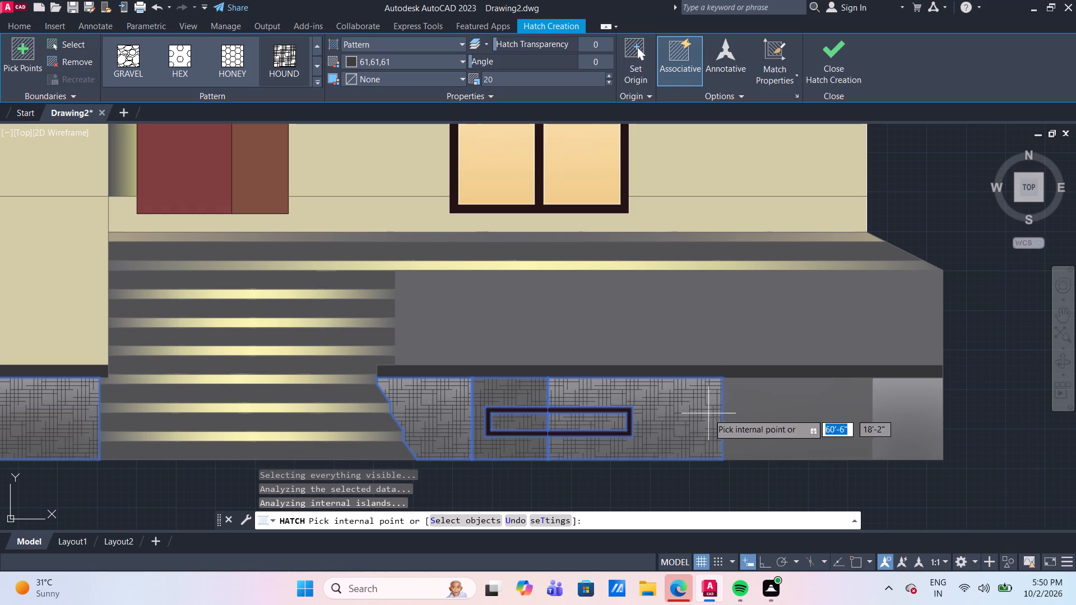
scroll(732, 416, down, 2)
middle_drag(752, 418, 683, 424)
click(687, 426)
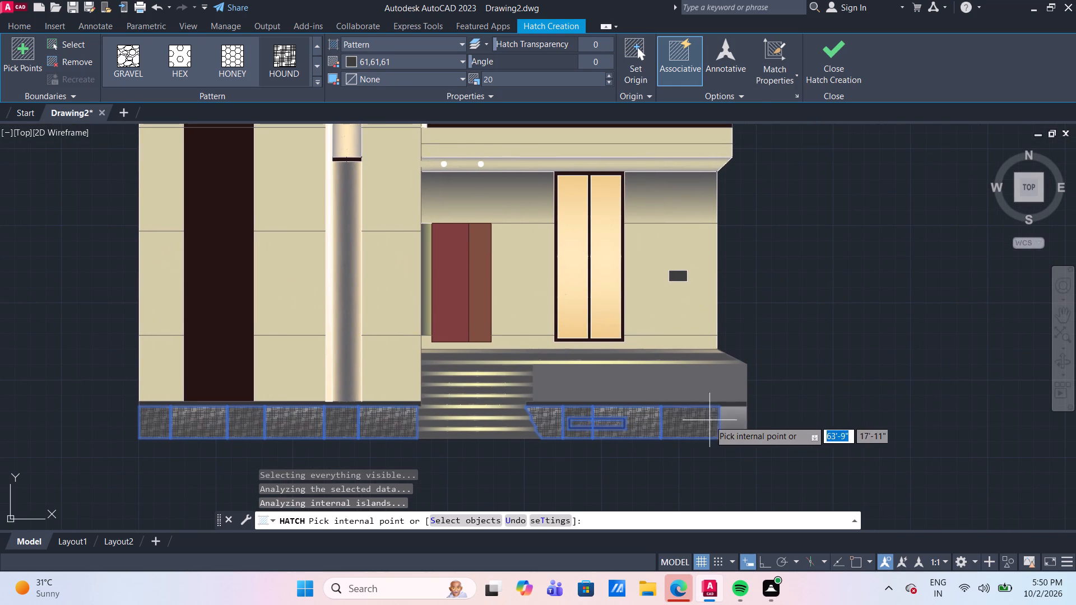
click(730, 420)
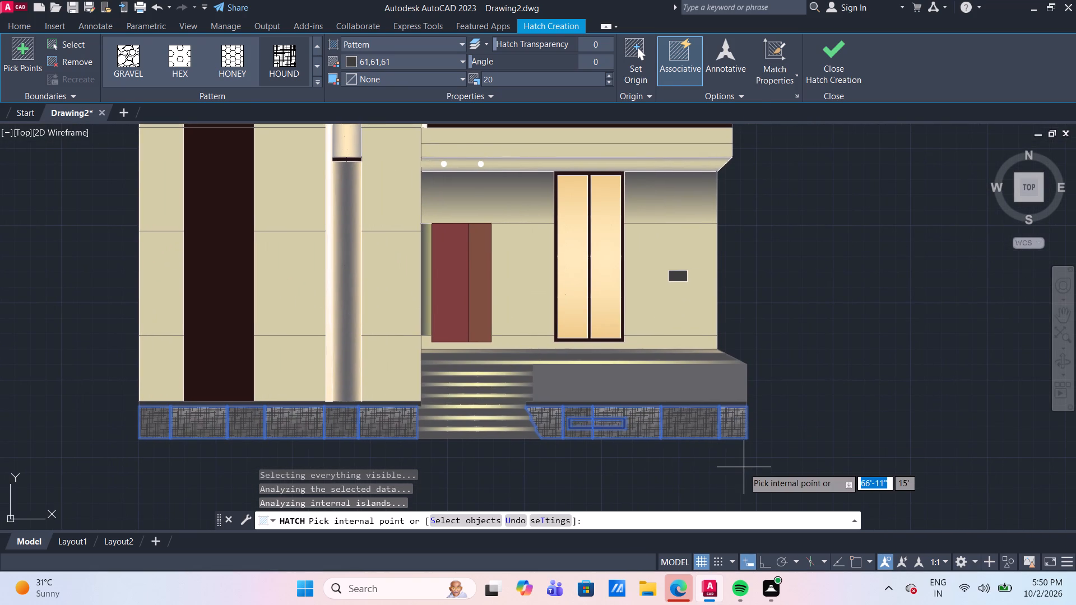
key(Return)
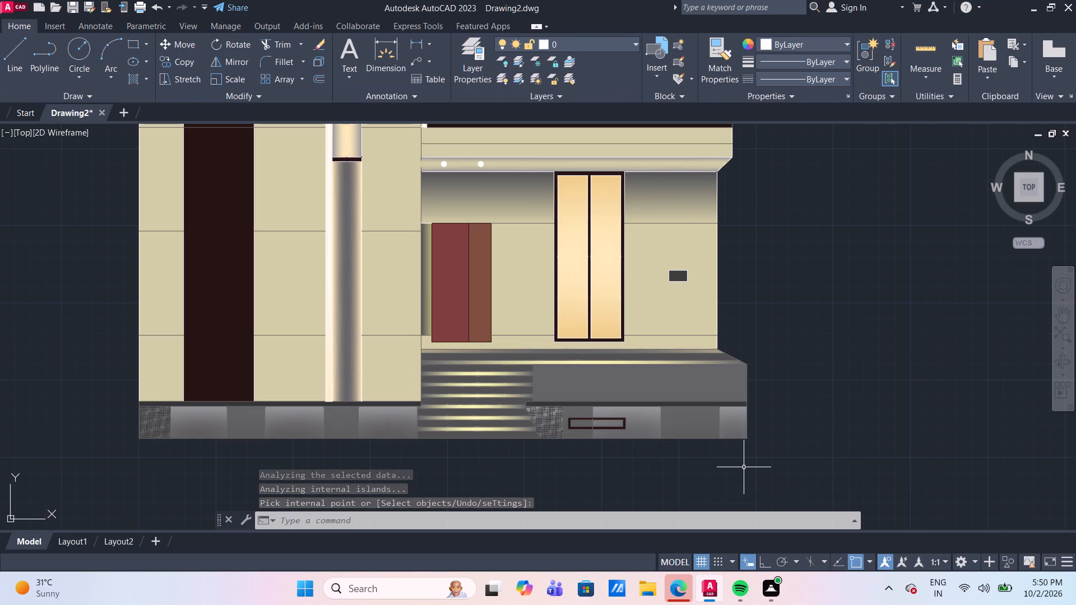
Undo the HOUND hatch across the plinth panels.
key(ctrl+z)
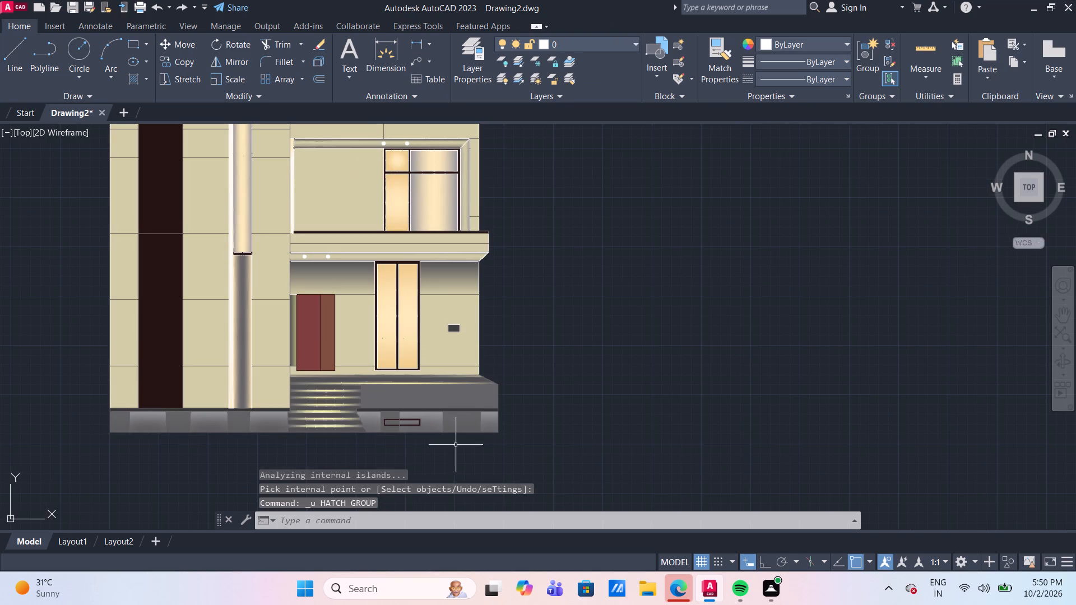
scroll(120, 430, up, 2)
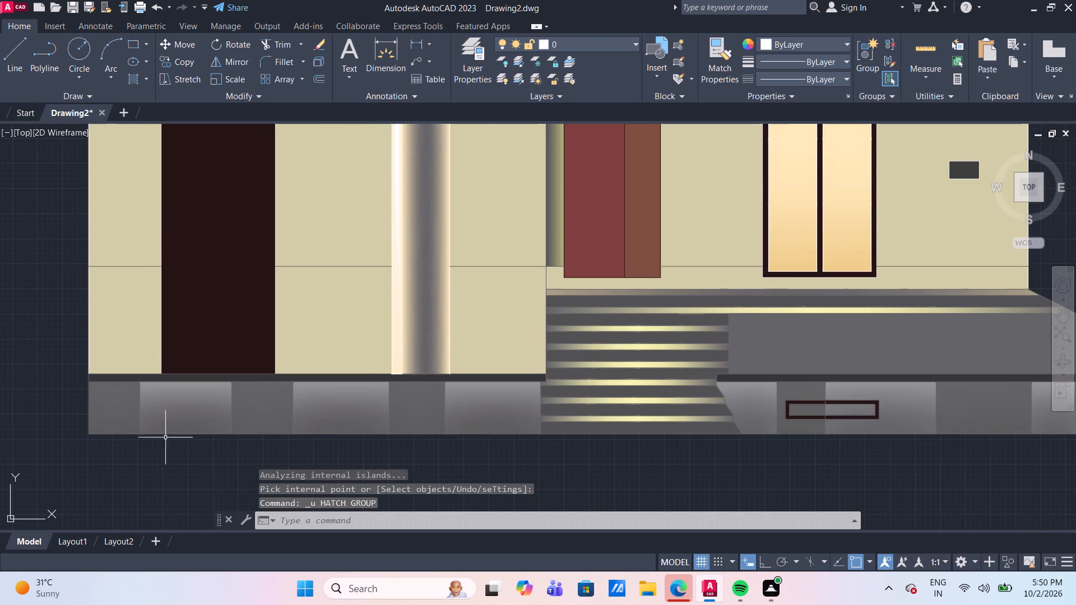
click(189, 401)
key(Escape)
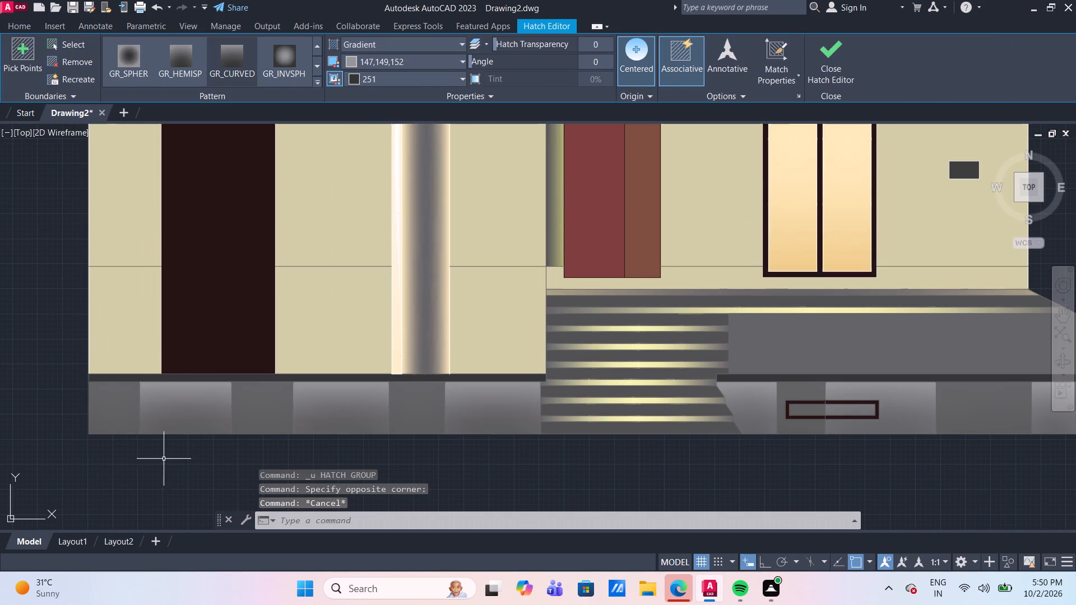
Hatch the leftmost plinth panel with the HOUND pattern at scale 15 in colour 61,61,61.
click(136, 77)
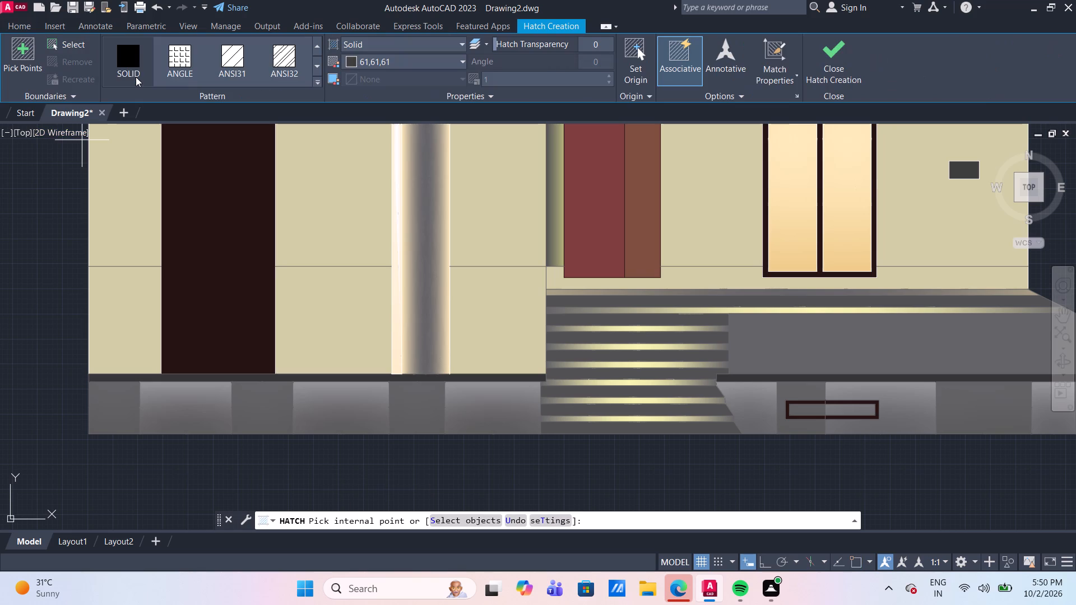
scroll(225, 62, down, 14)
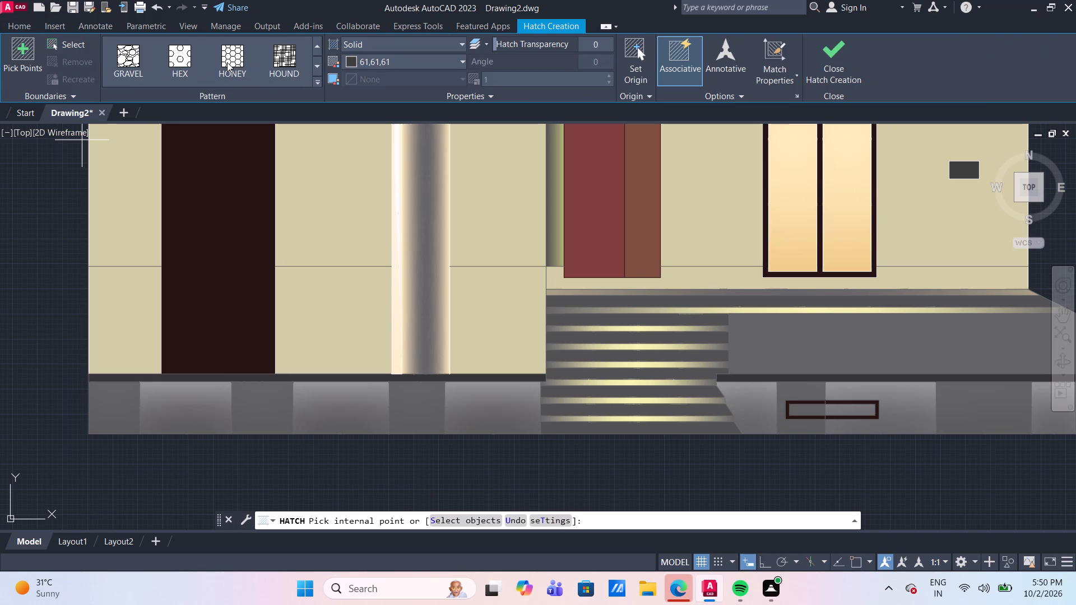
scroll(227, 62, down, 8)
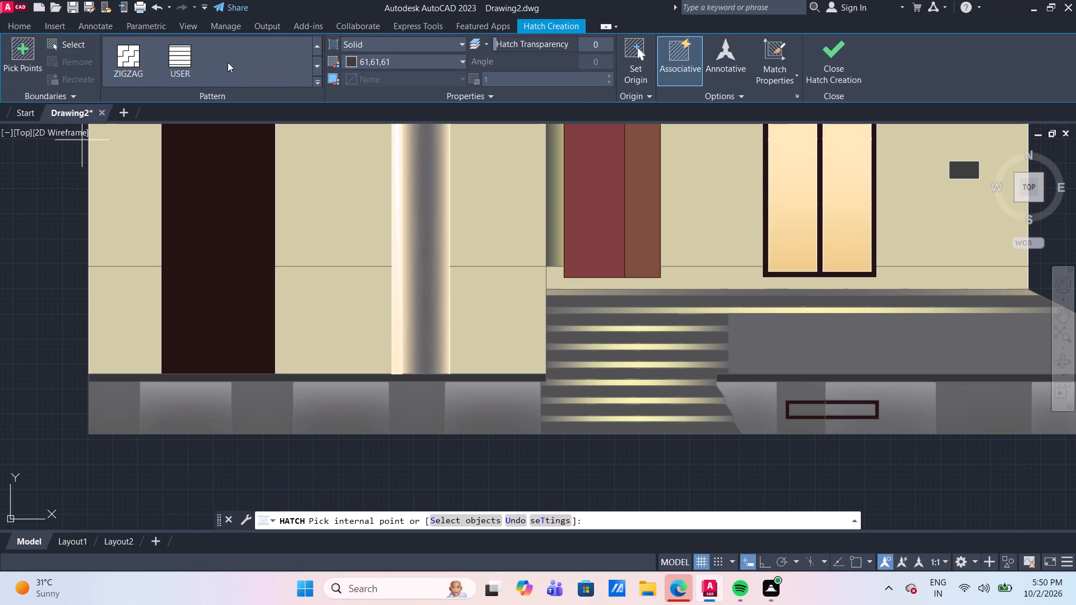
scroll(228, 62, up, 5)
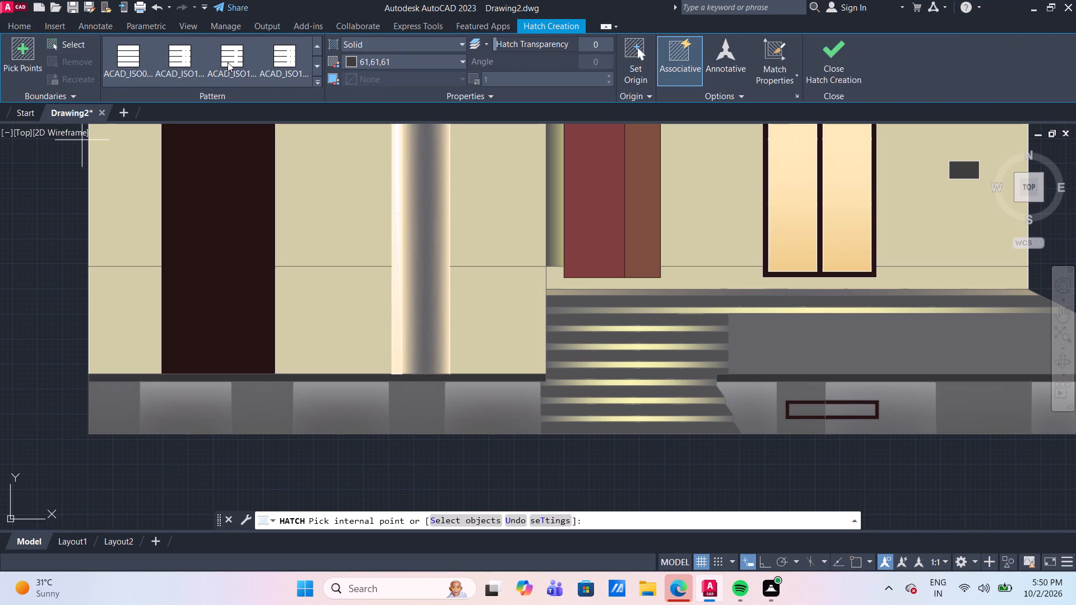
scroll(228, 62, up, 3)
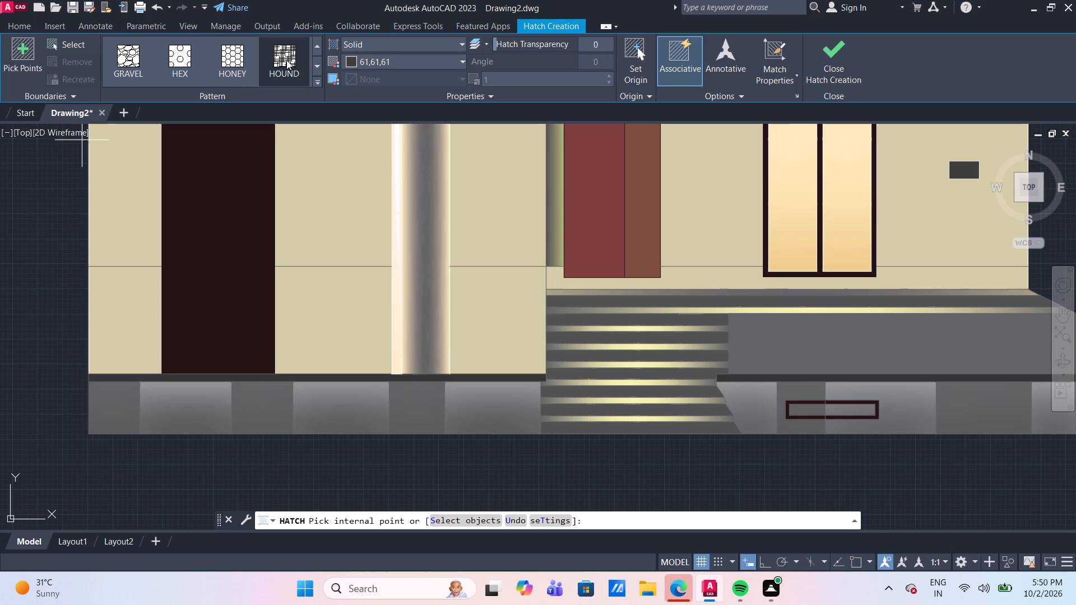
click(286, 60)
click(528, 76)
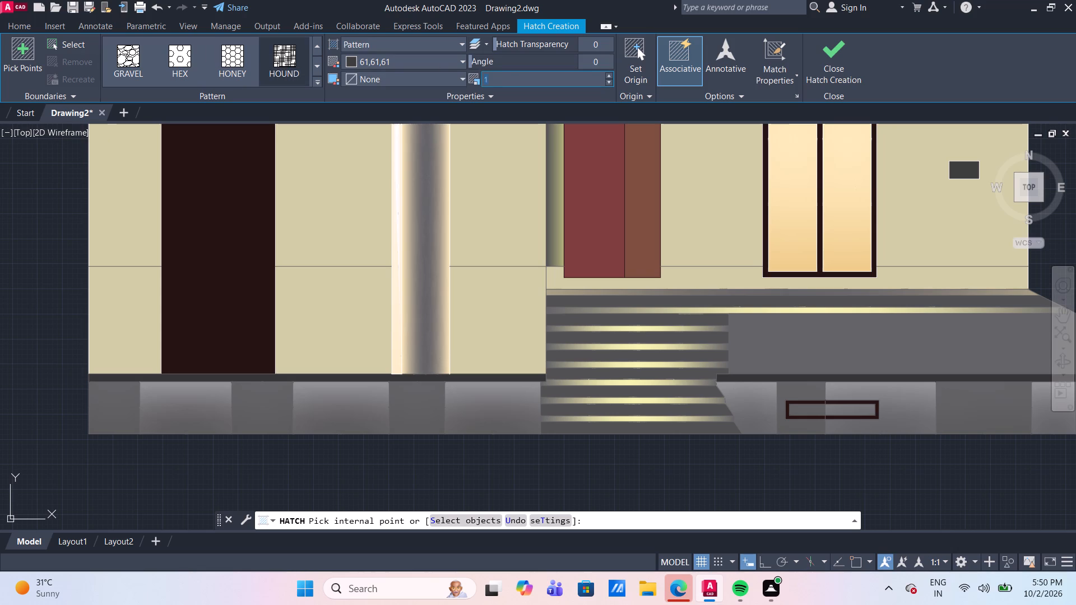
text(15)
key(Return)
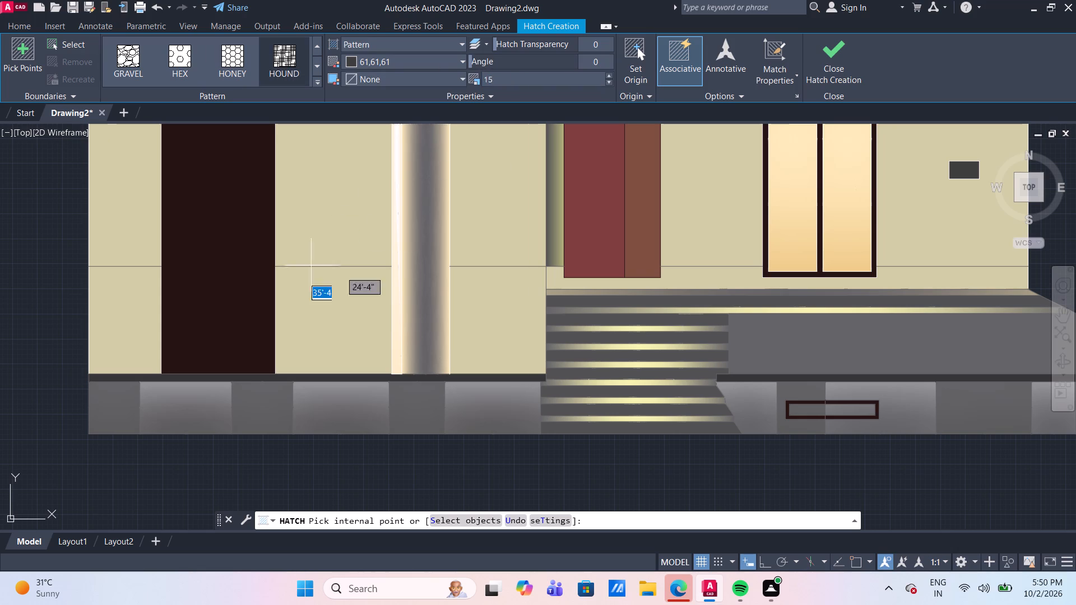
click(122, 411)
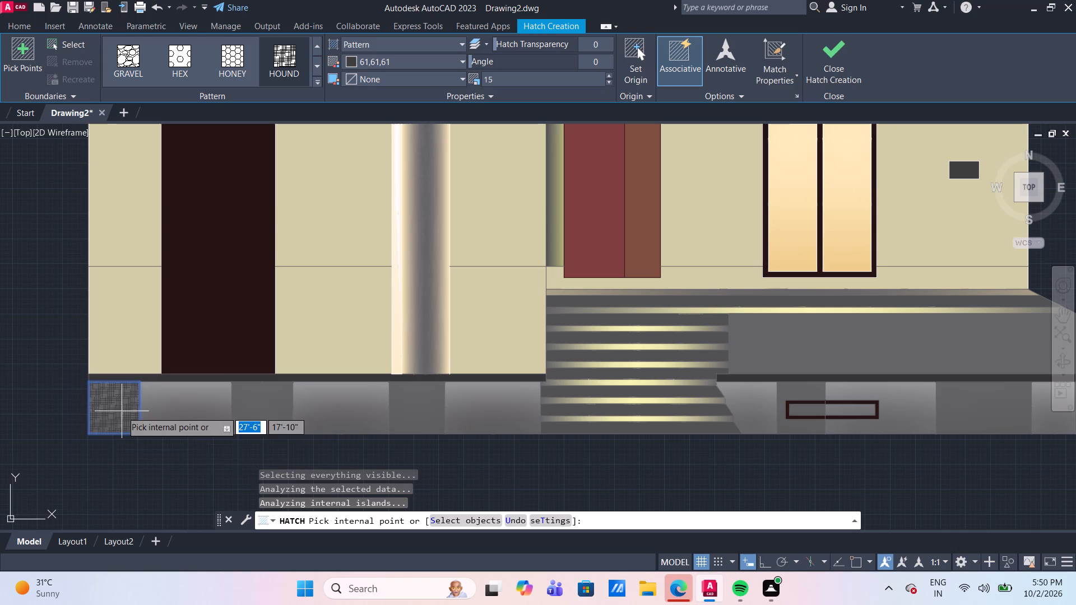
key(Return)
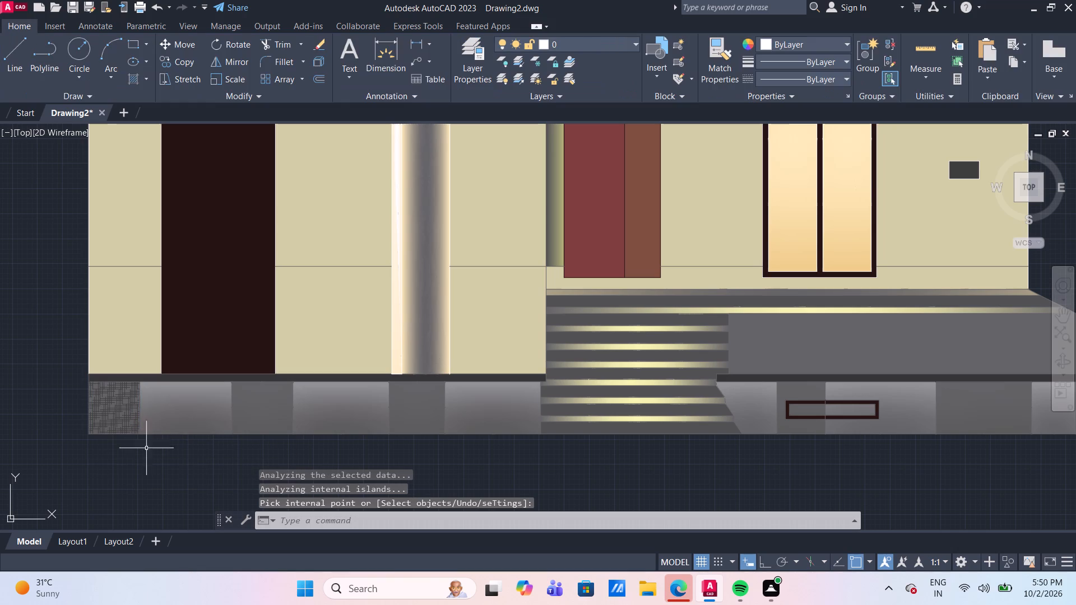
Hatch the second plinth panel from the left with the same HOUND pattern at scale 15.
click(129, 80)
click(180, 413)
key(Escape)
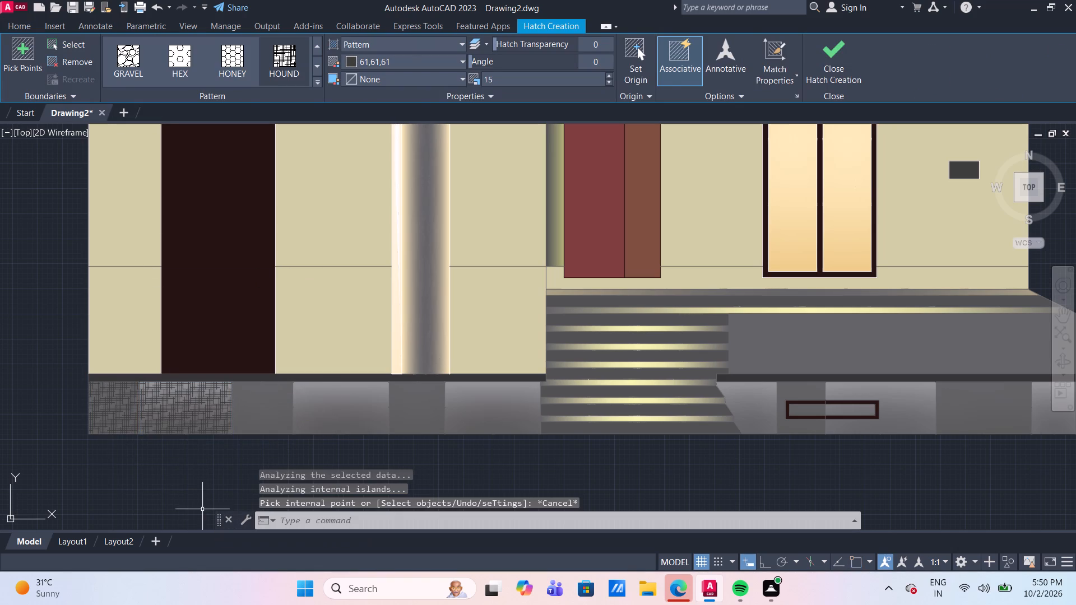
Set the scale of the second plinth panel's HOUND hatch to 20 and compare it with the leftmost panel.
scroll(216, 486, down, 3)
scroll(243, 479, up, 3)
middle_drag(185, 474, 224, 373)
click(108, 327)
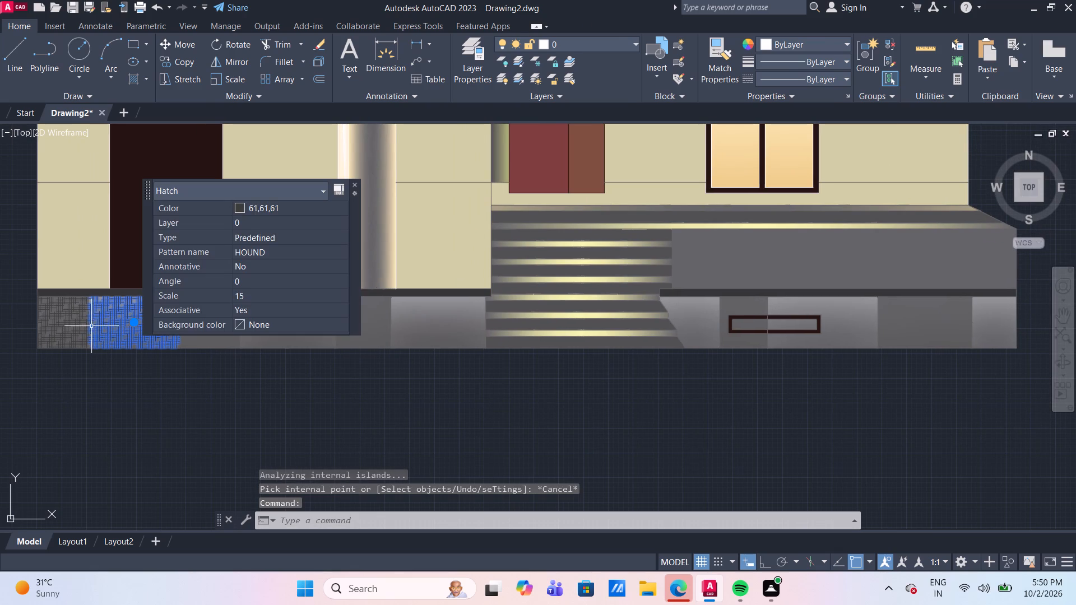
click(259, 296)
text(20)
key(Return)
key(Escape)
scroll(205, 395, down, 1)
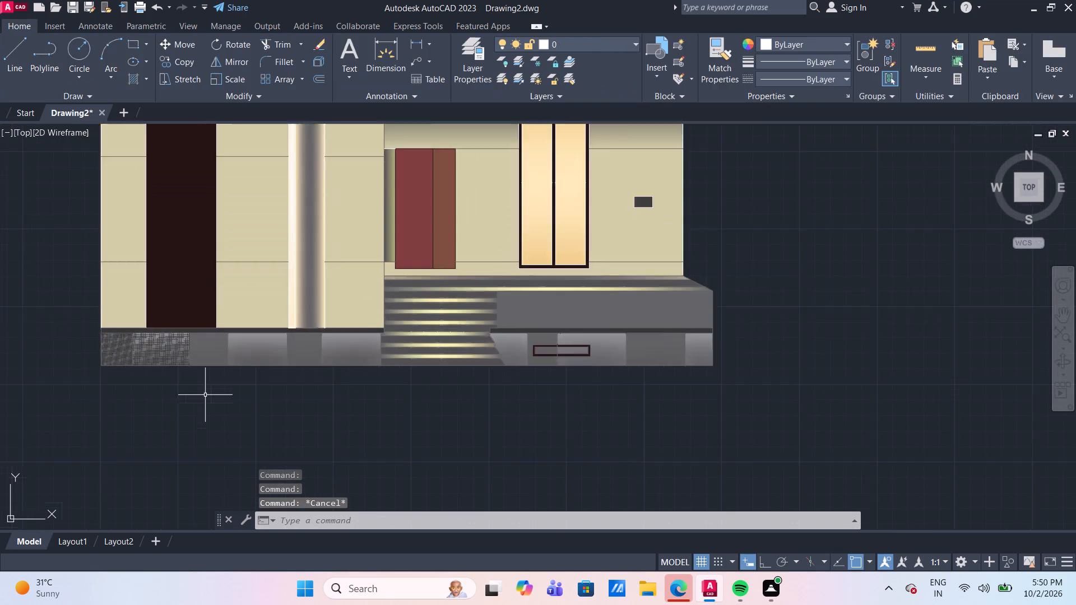
scroll(205, 395, down, 2)
scroll(165, 395, up, 2)
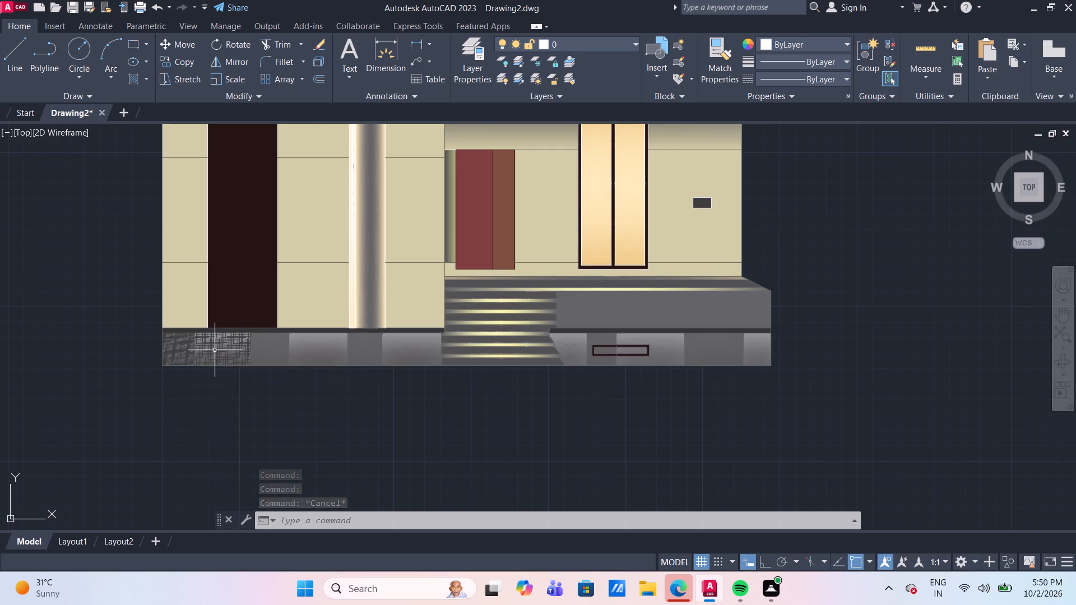
scroll(215, 350, up, 2)
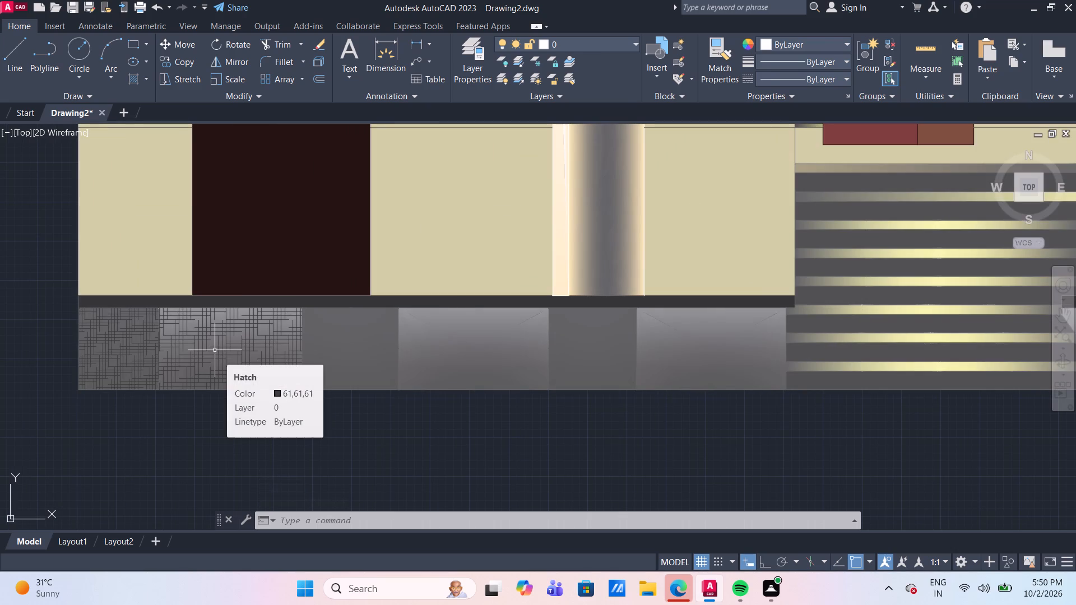
Set the scale of the second plinth panel's HOUND hatch to 15.
click(215, 350)
click(370, 305)
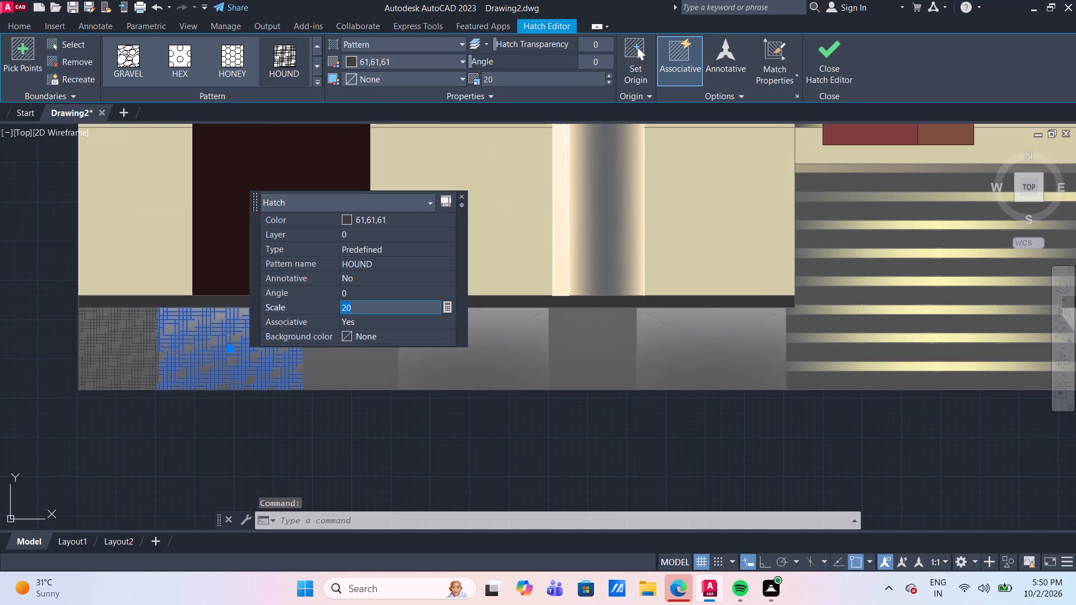
text(15)
key(Return)
key(Escape)
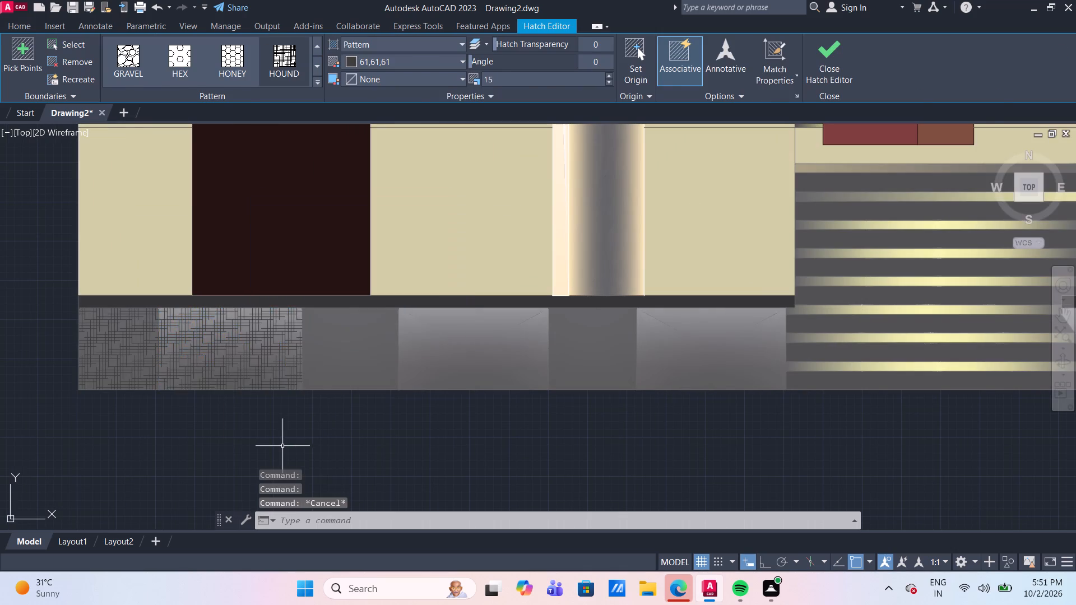
Hatch the third plinth panel from the left with the HOUND pattern at scale 15 in colour 61,61,61.
scroll(276, 444, down, 2)
middle_drag(387, 446, 306, 411)
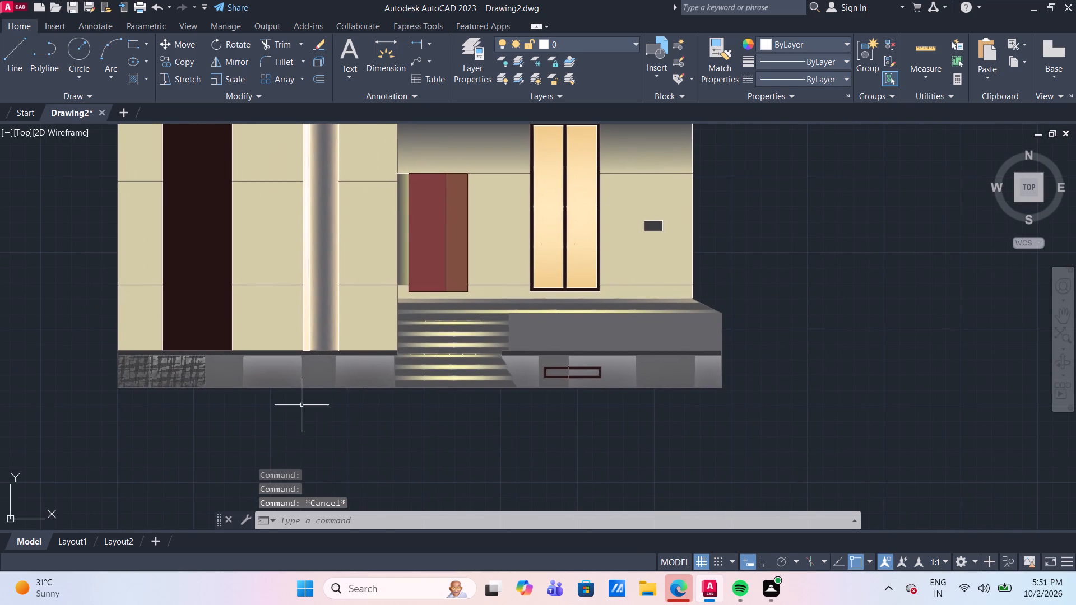
scroll(226, 387, up, 1)
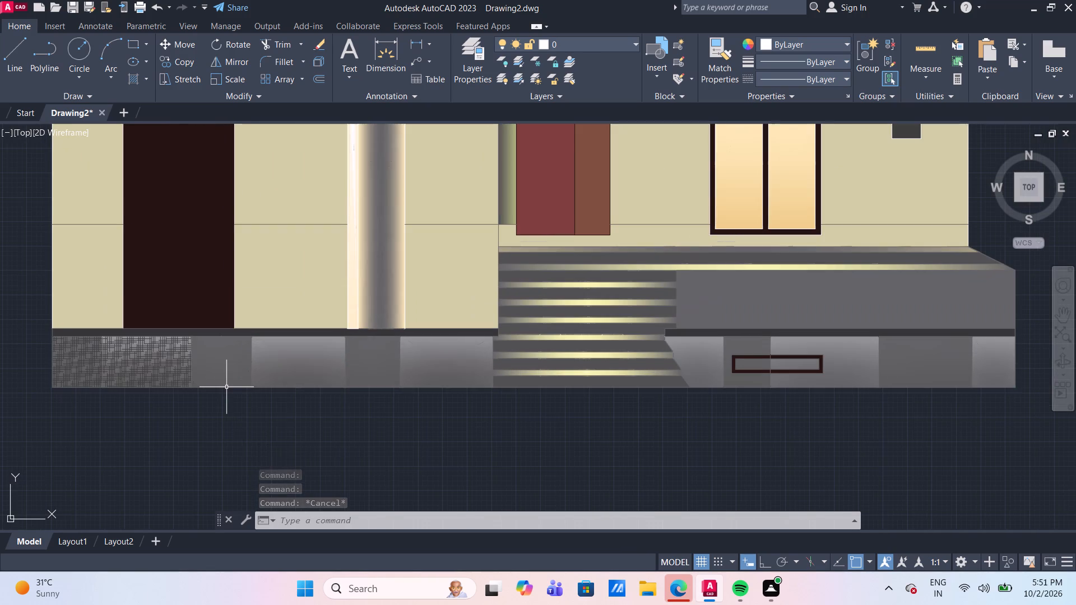
scroll(226, 387, down, 2)
scroll(261, 397, up, 1)
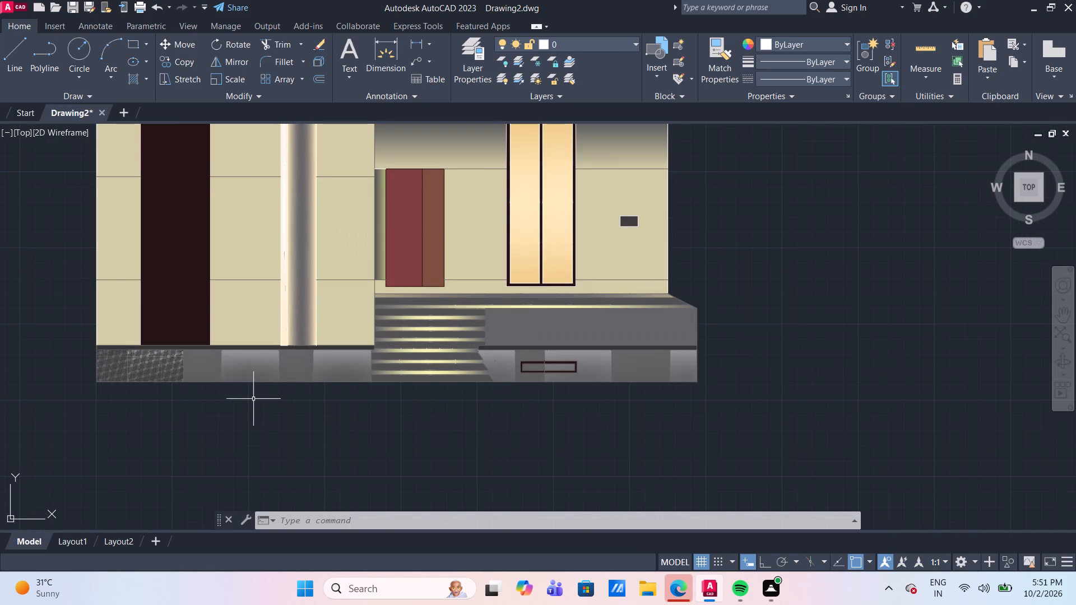
scroll(198, 403, up, 1)
middle_drag(197, 403, 249, 405)
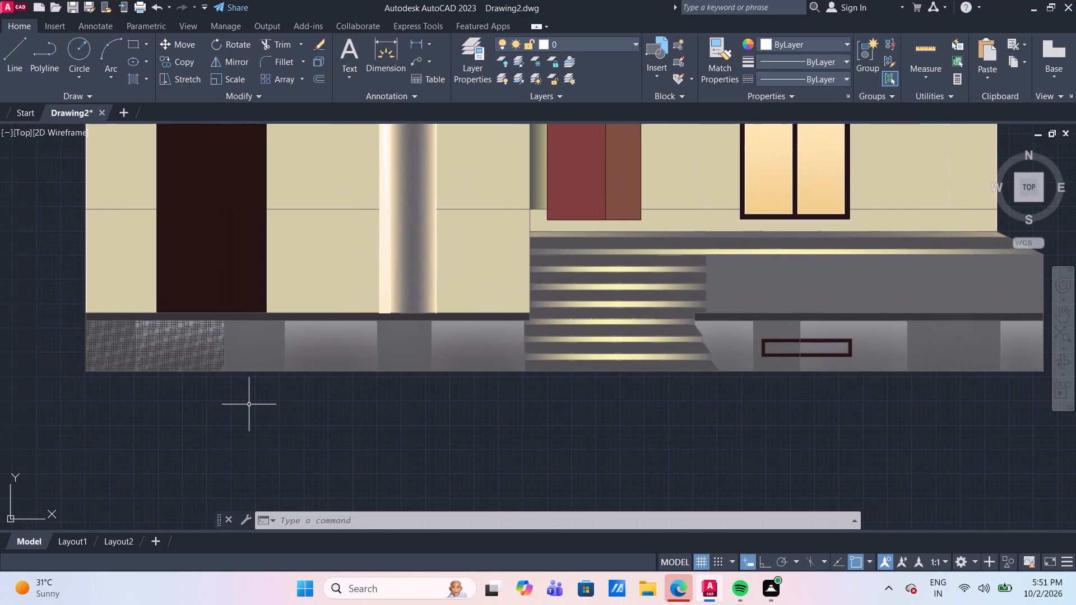
click(138, 73)
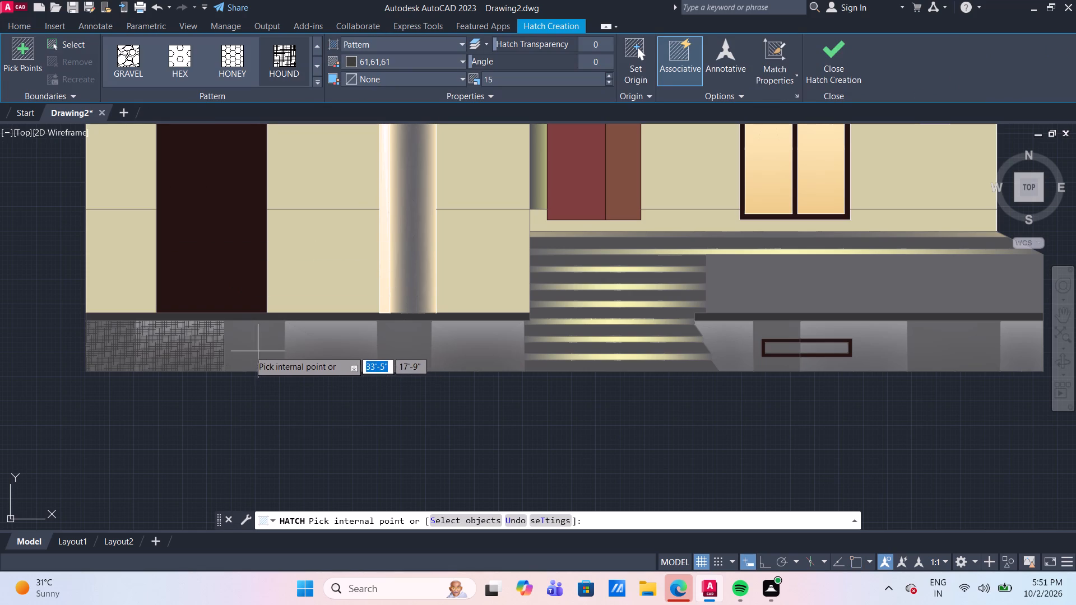
click(248, 346)
key(Escape)
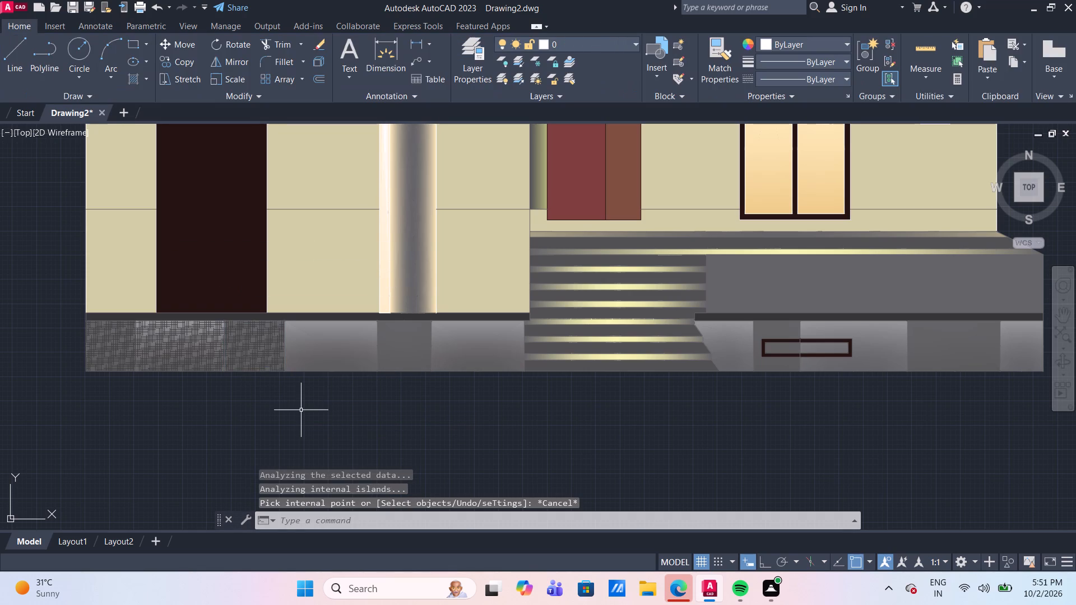
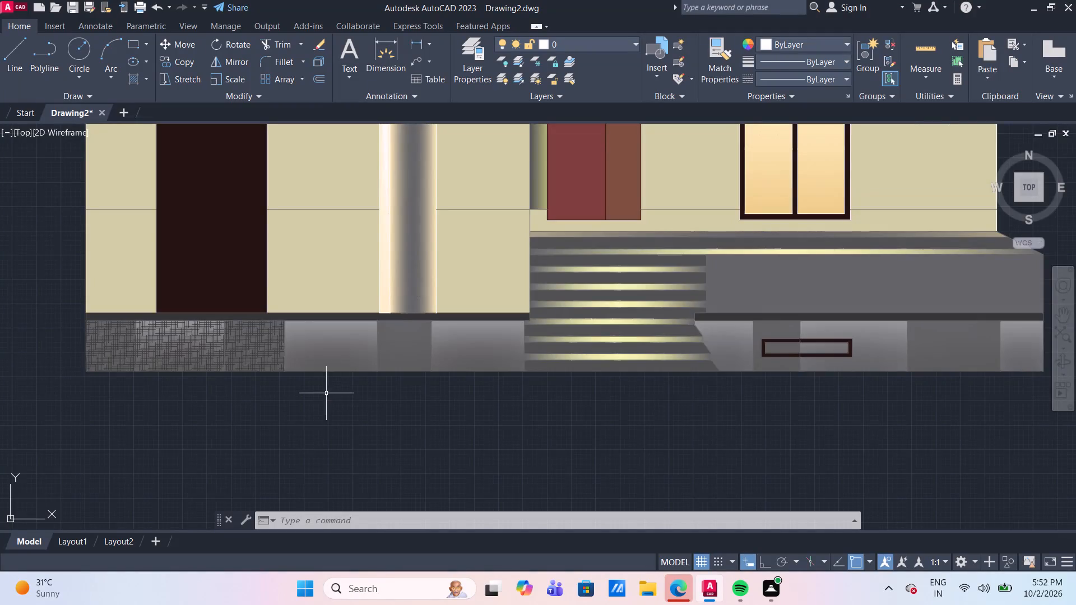
Hatch the fourth plinth panel from the left with the HOUND pattern at scale 15 in colour 61,61,61.
scroll(325, 399, down, 2)
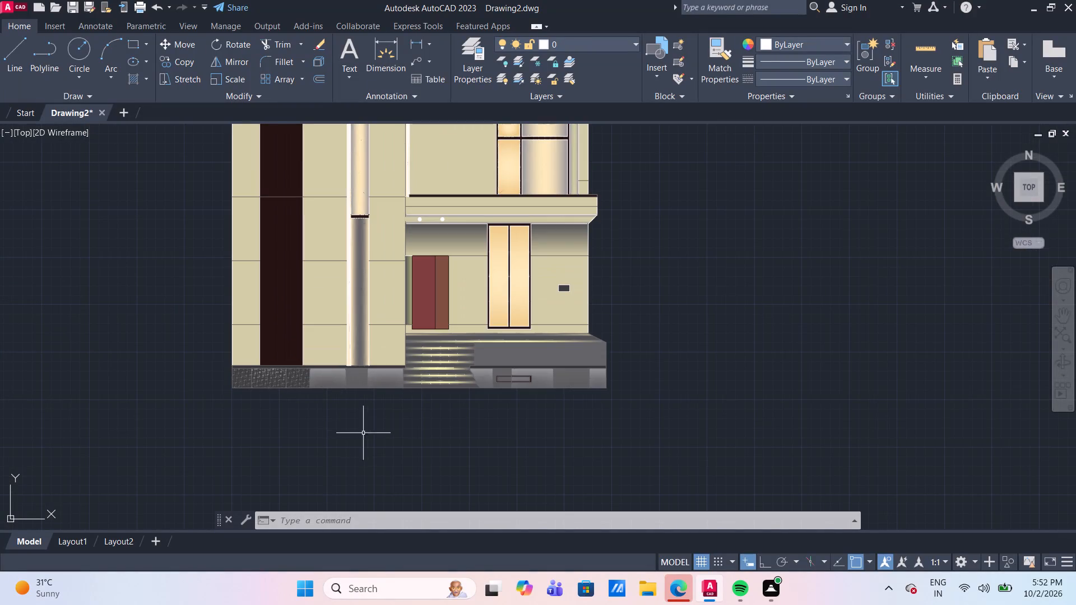
scroll(384, 414, up, 1)
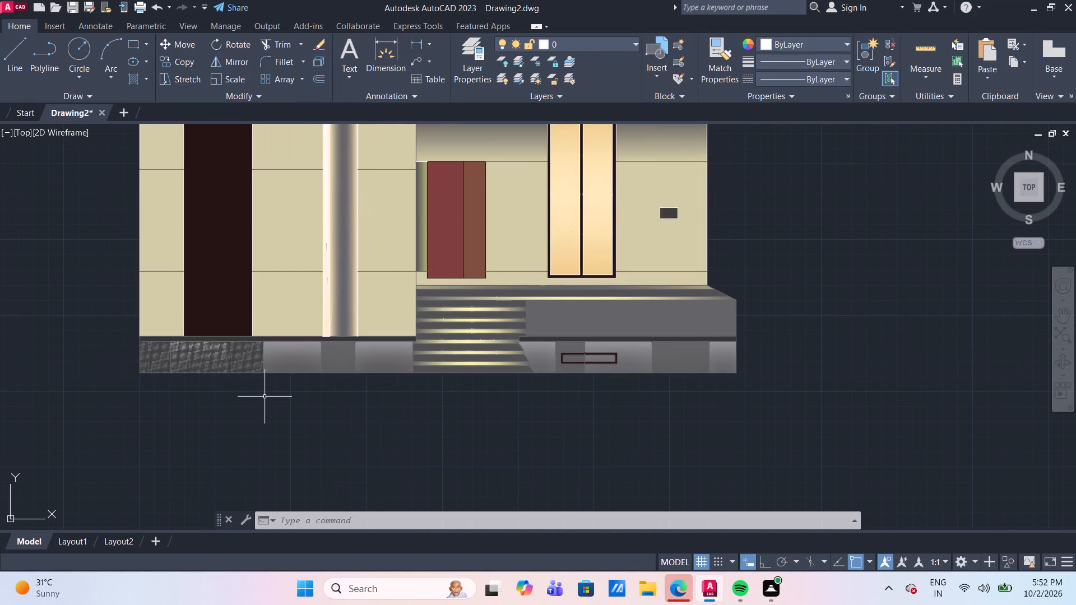
scroll(262, 395, up, 1)
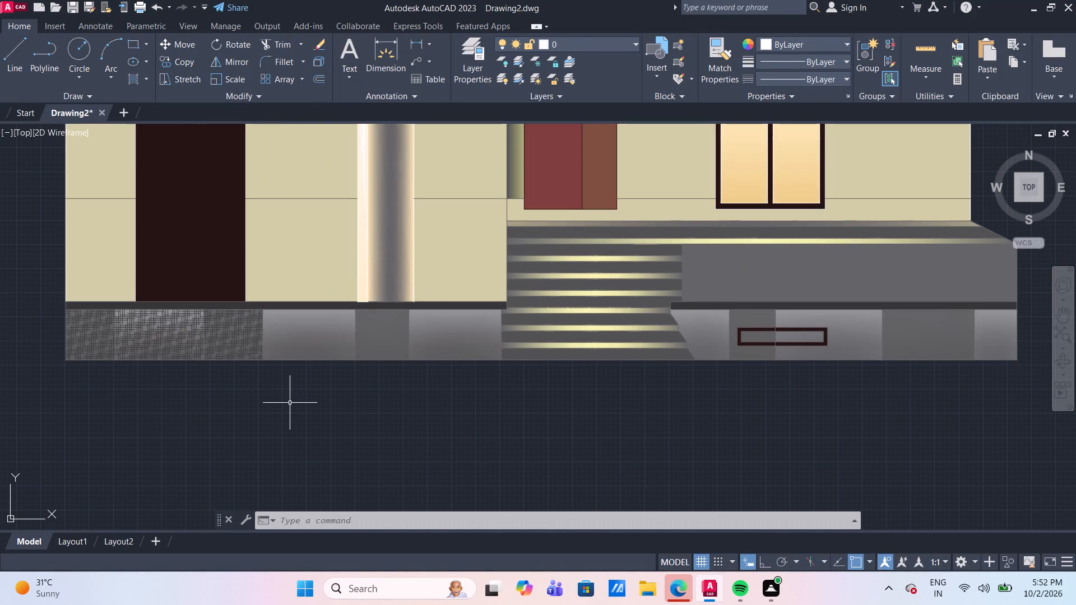
scroll(285, 401, down, 1)
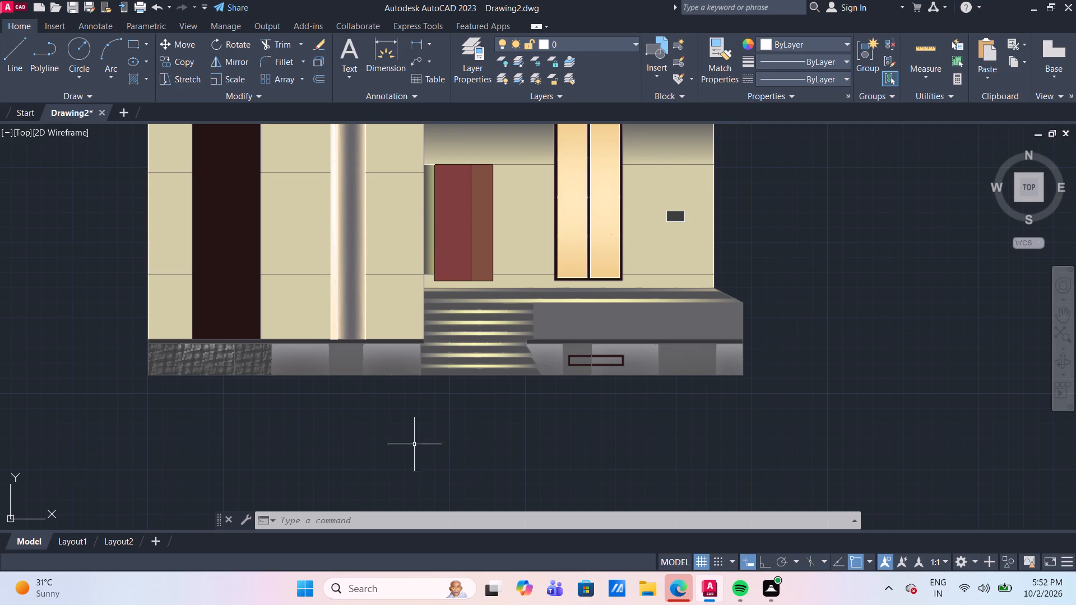
click(132, 80)
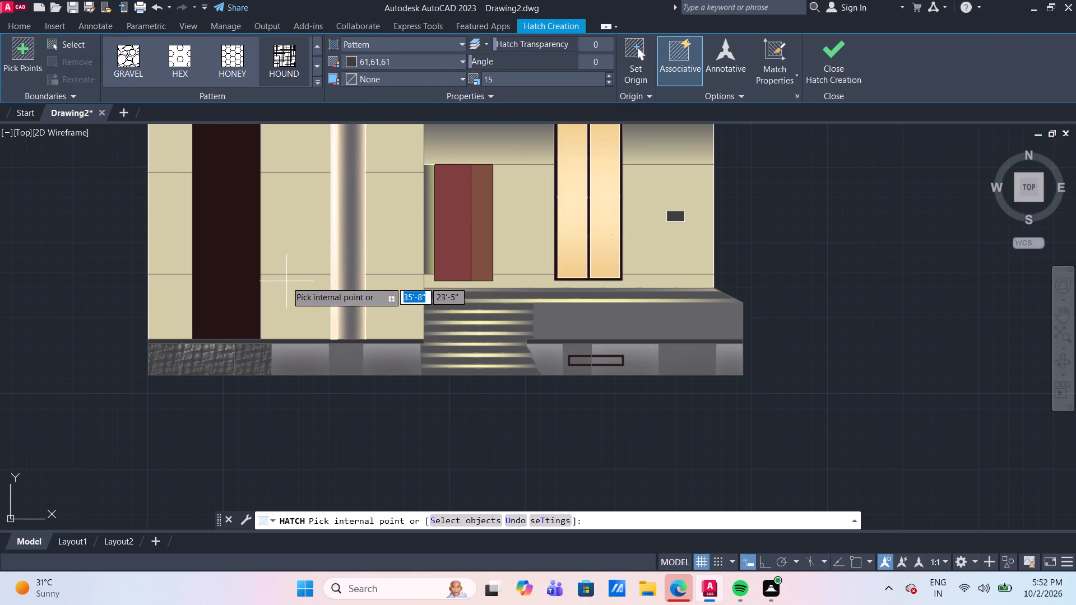
click(300, 365)
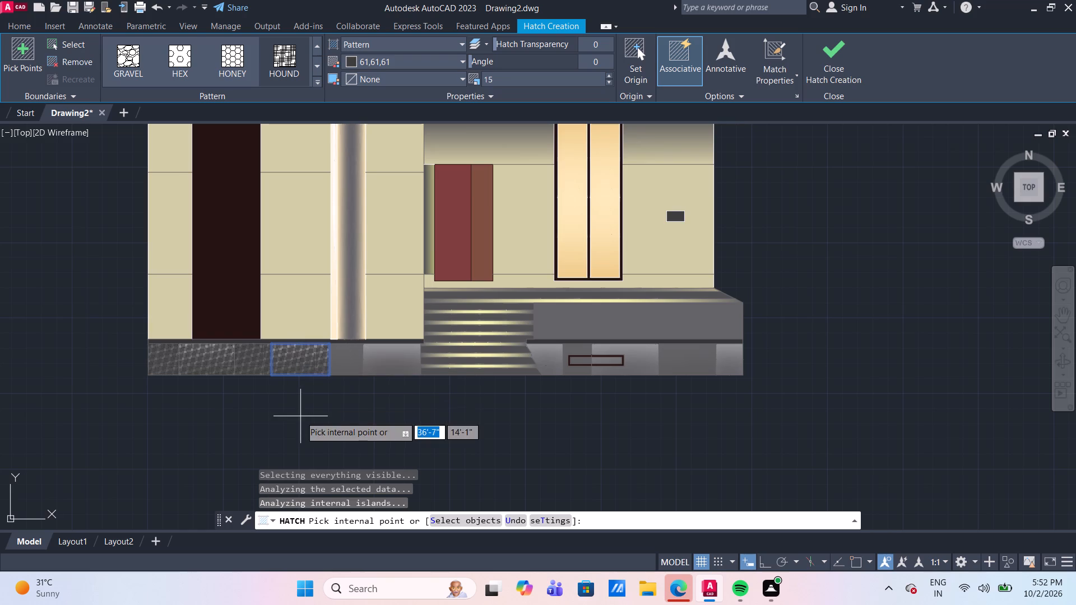
key(Escape)
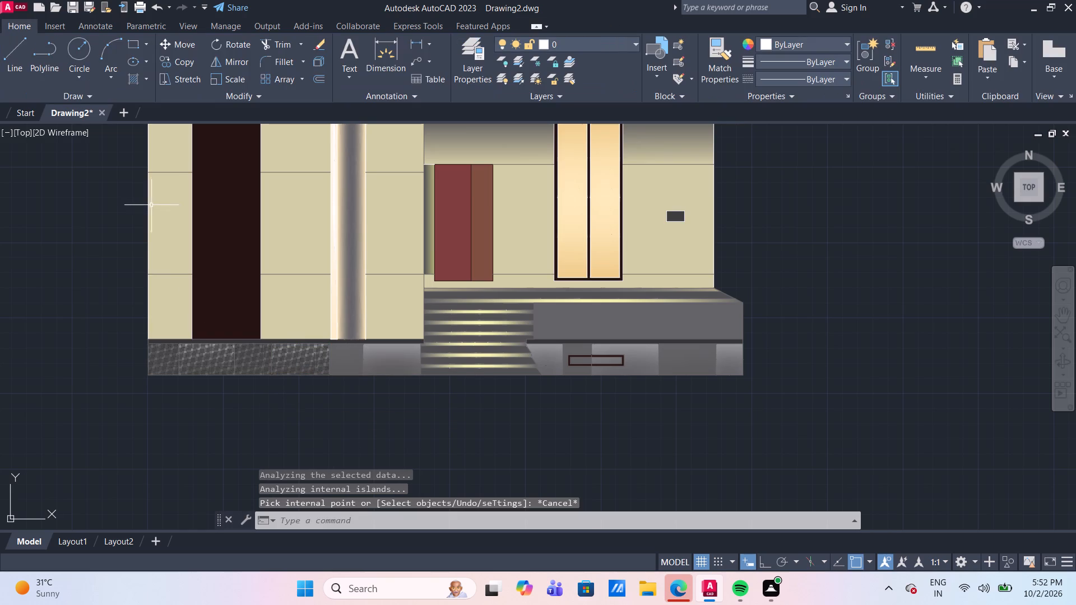
Hatch the fifth and sixth plinth panels, up to the entrance steps, with separate HOUND hatches at scale 15 in colour 61,61,61.
click(133, 81)
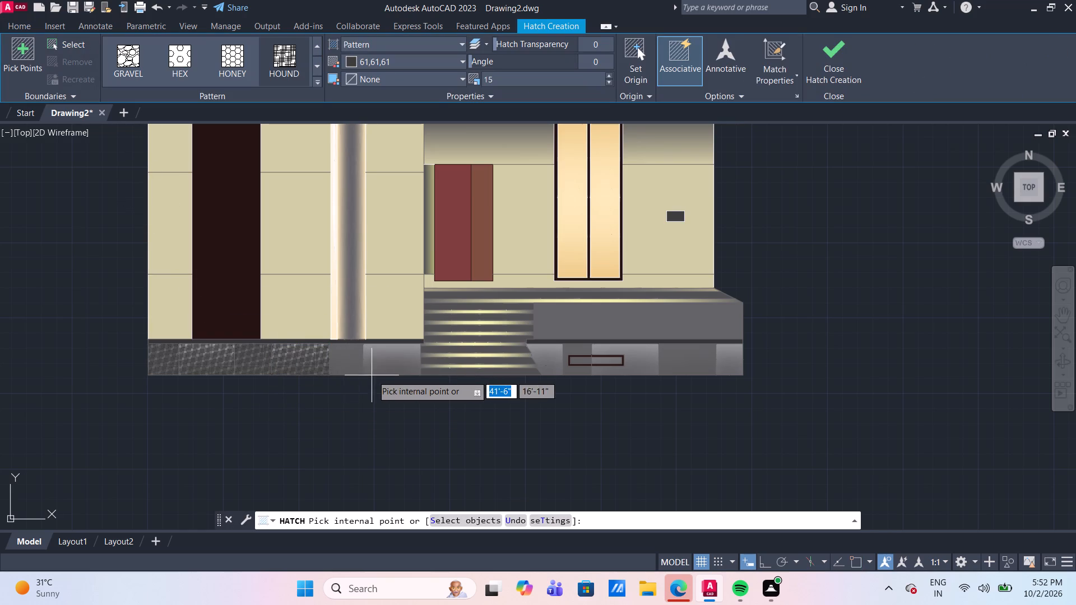
click(338, 361)
key(Escape)
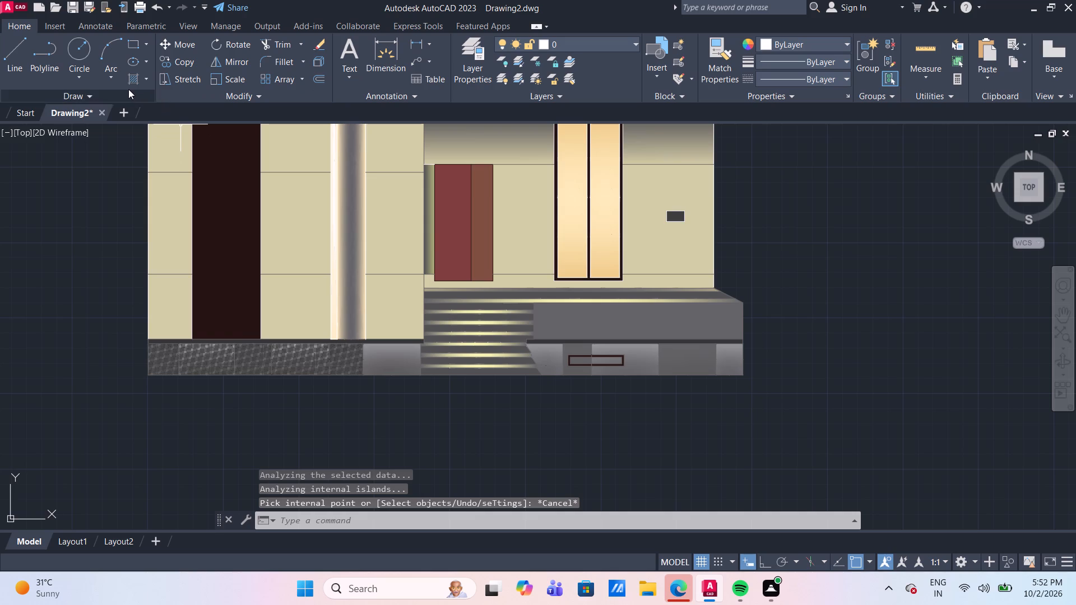
click(134, 81)
click(401, 361)
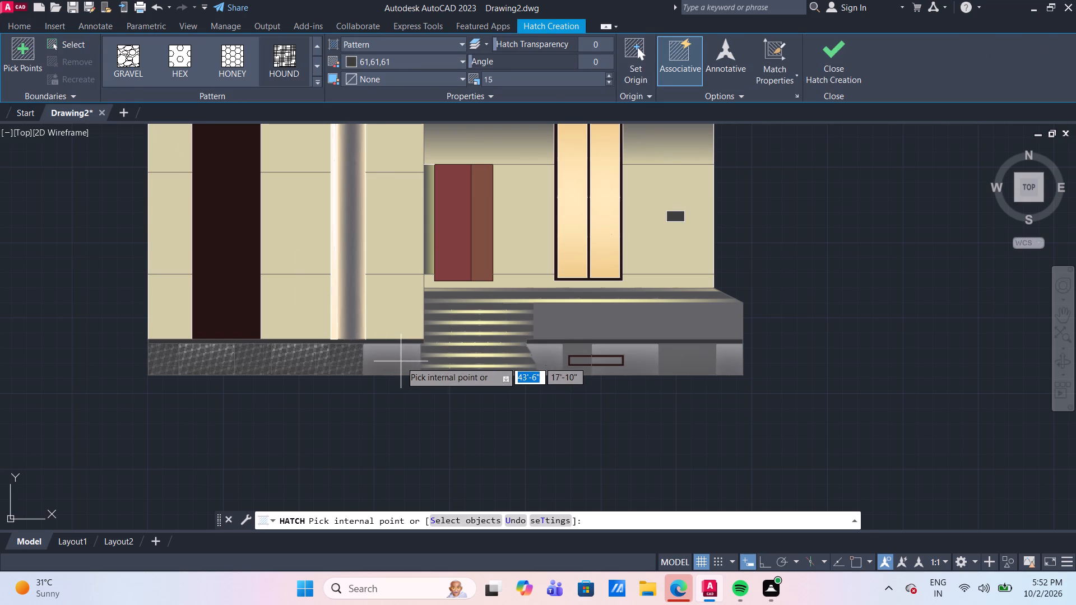
key(Escape)
Hatch the slanted plinth panel just right of the entrance steps with the HOUND pattern at scale 15 in colour 61,61,61.
scroll(547, 415, down, 3)
scroll(607, 415, up, 2)
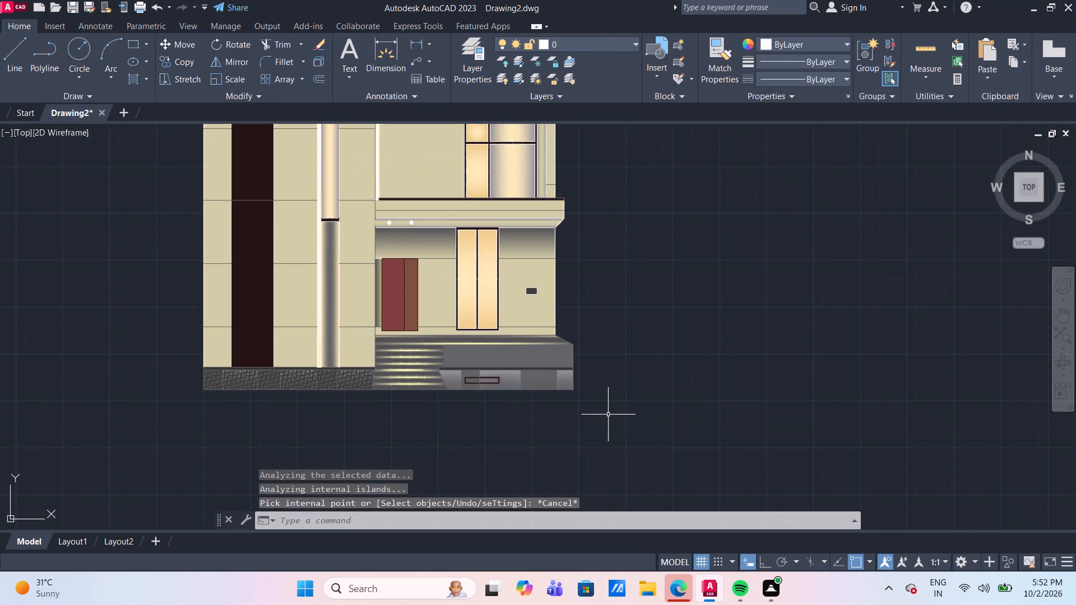
middle_drag(609, 415, 513, 411)
scroll(403, 399, up, 2)
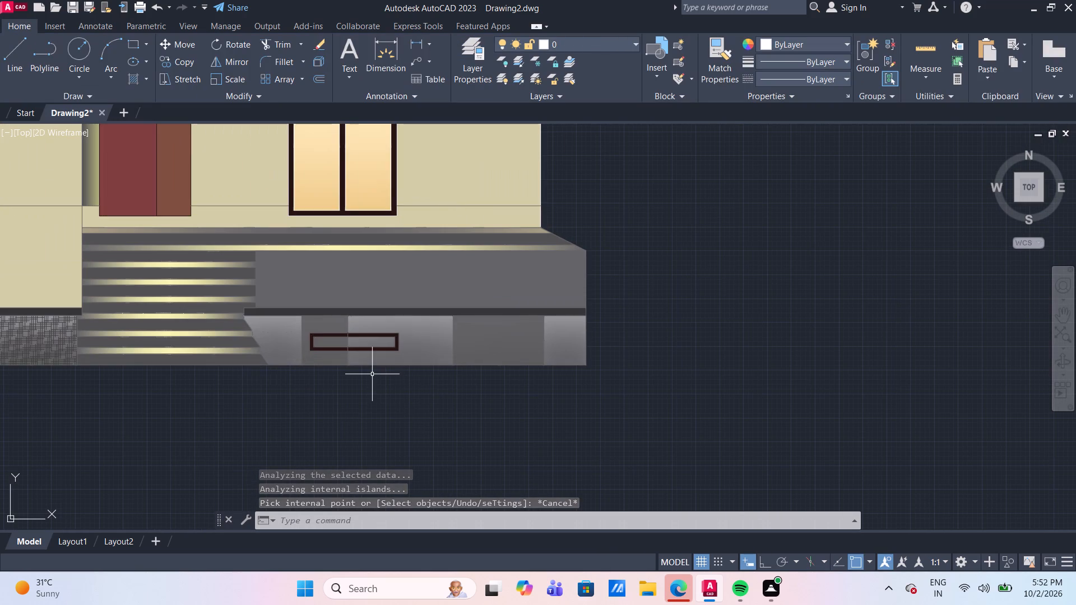
click(134, 79)
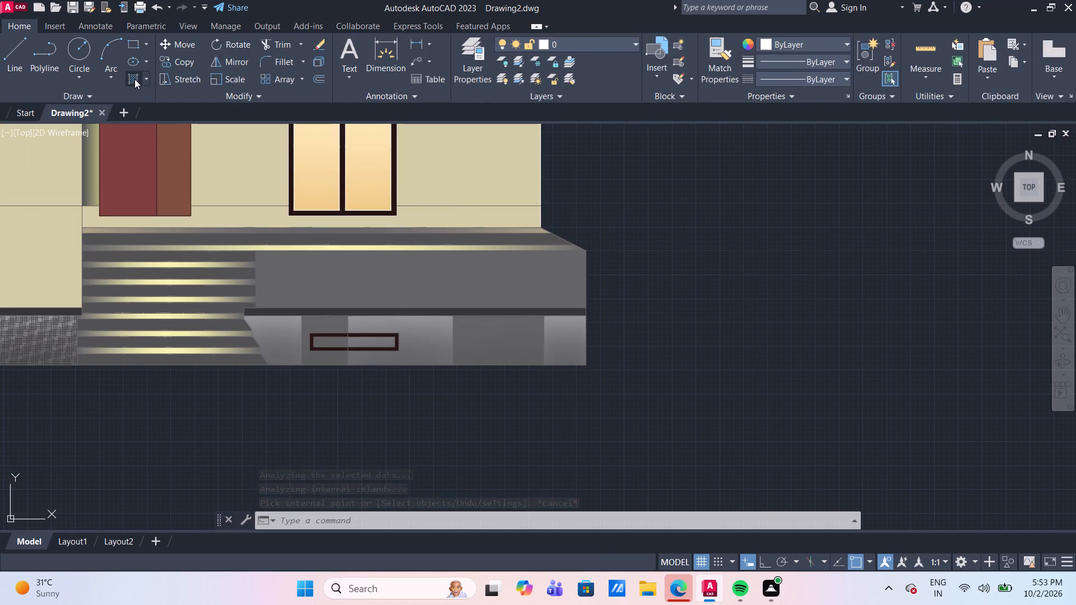
click(277, 336)
key(Escape)
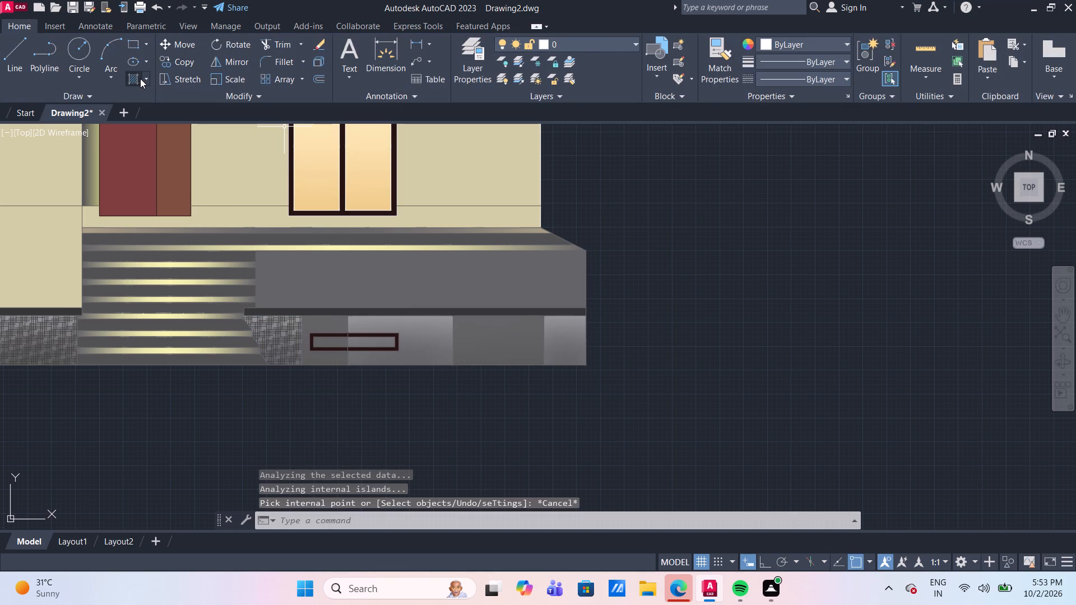
Hatch the second plinth panel right of the steps with HOUND at scale 15, including the part inside the dark rectangular frame.
click(138, 79)
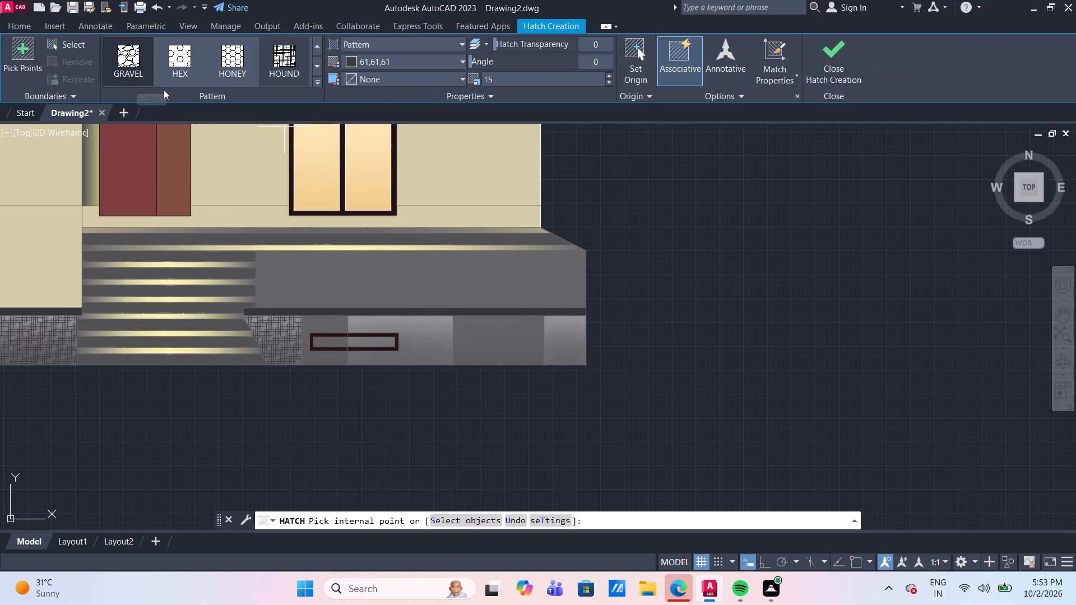
click(333, 323)
scroll(356, 338, up, 1)
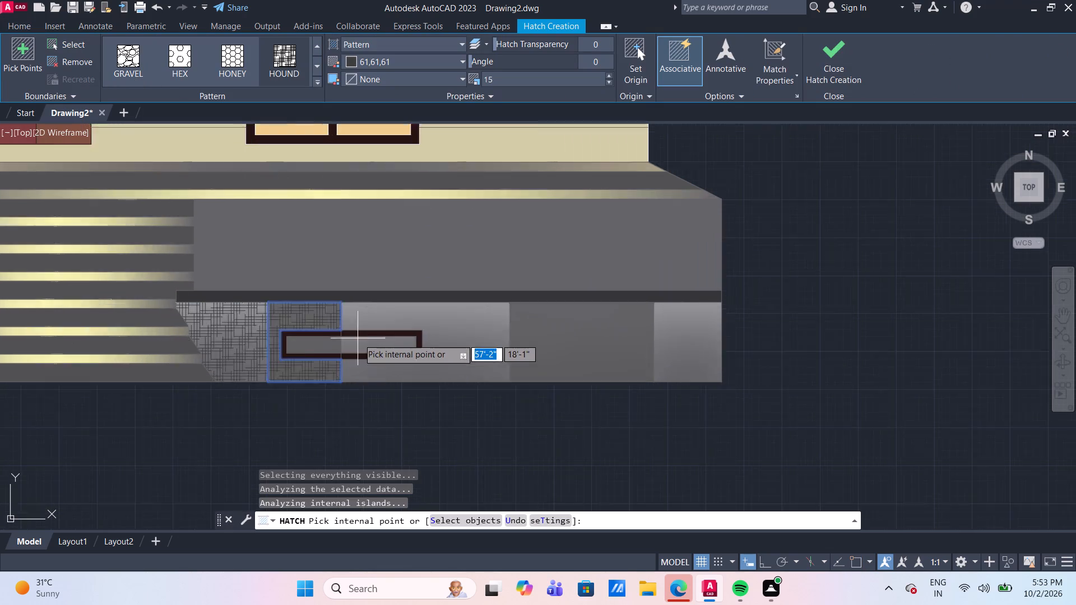
scroll(359, 339, up, 1)
click(304, 349)
key(Escape)
scroll(358, 415, down, 2)
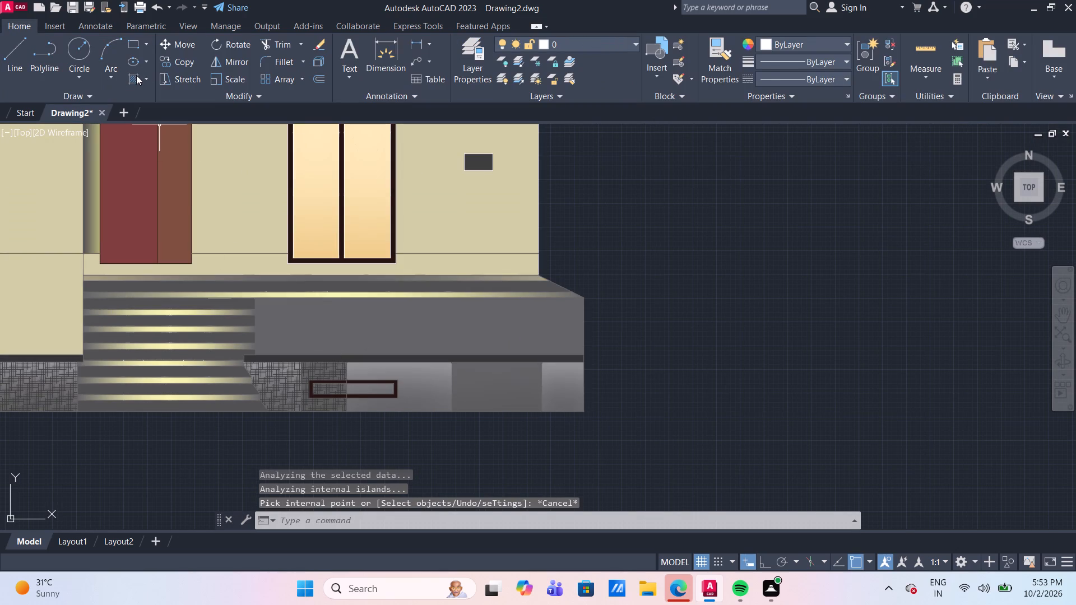
Hatch the third plinth panel right of the steps with HOUND at scale 15, including the rest of the dark frame's interior.
click(136, 75)
click(433, 379)
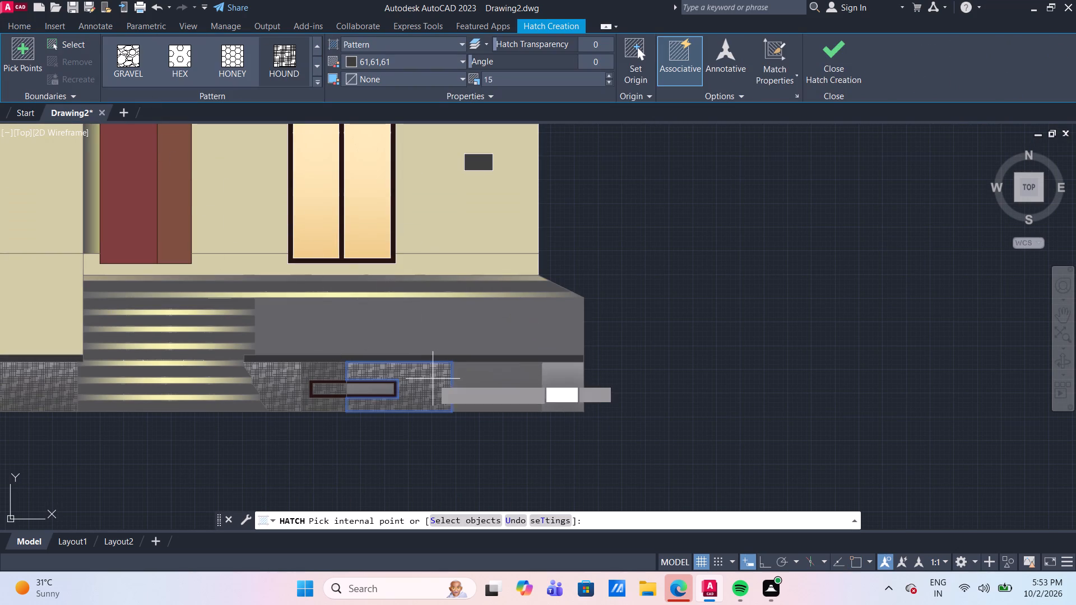
click(381, 388)
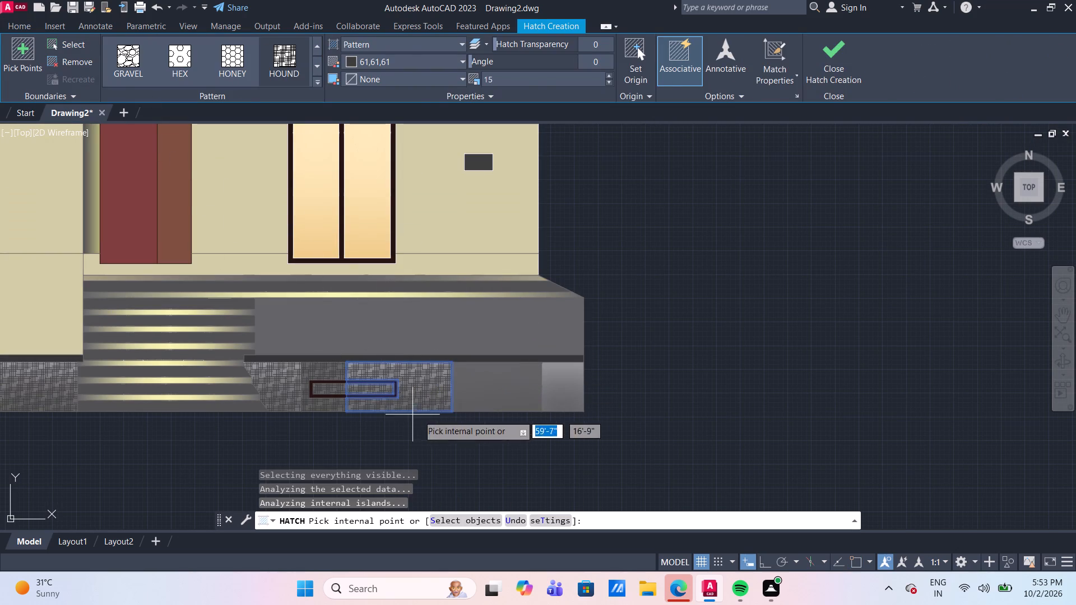
key(Escape)
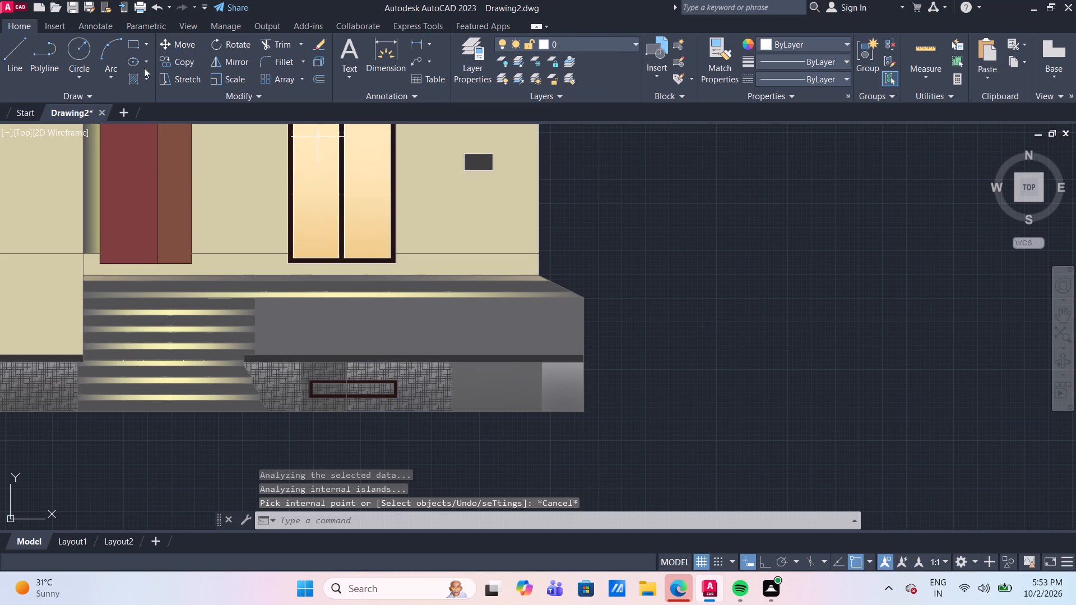
Hatch the last two plinth panels at the right end with separate HOUND hatches at scale 15 in colour 61,61,61.
click(134, 78)
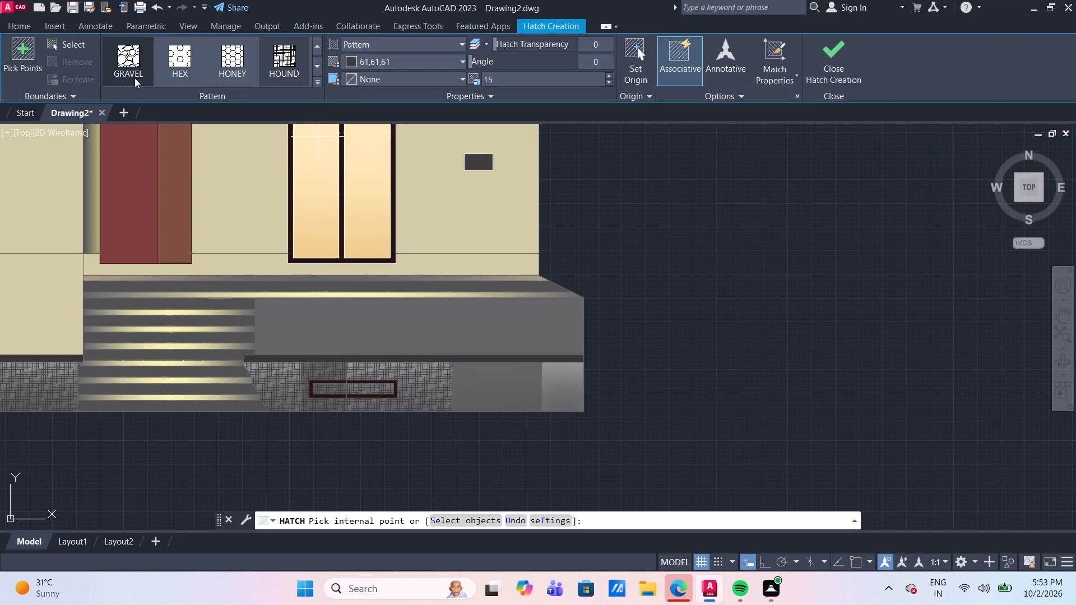
click(497, 389)
key(Escape)
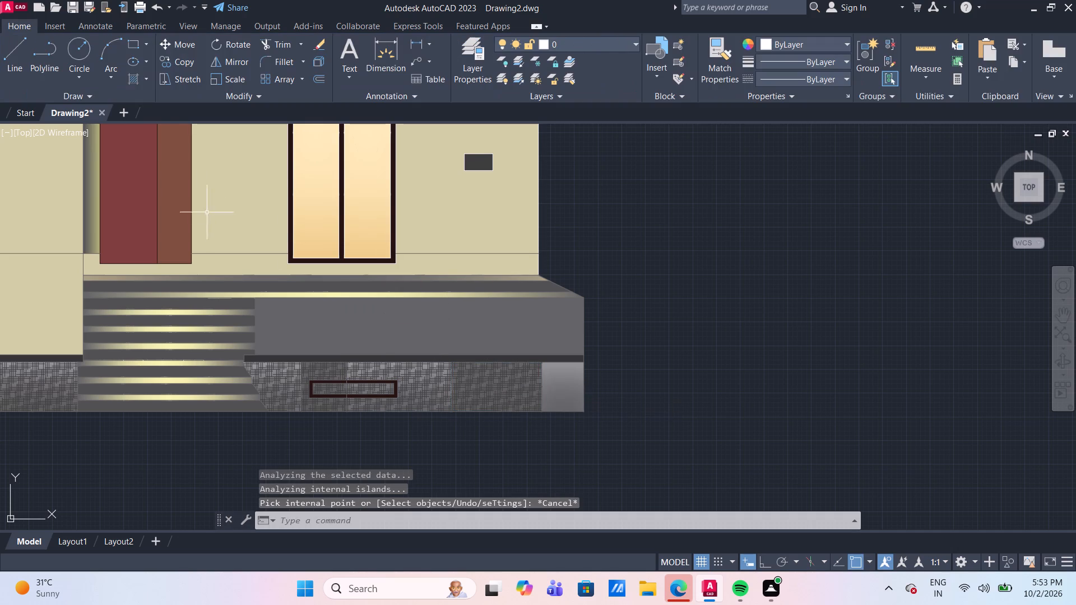
click(134, 78)
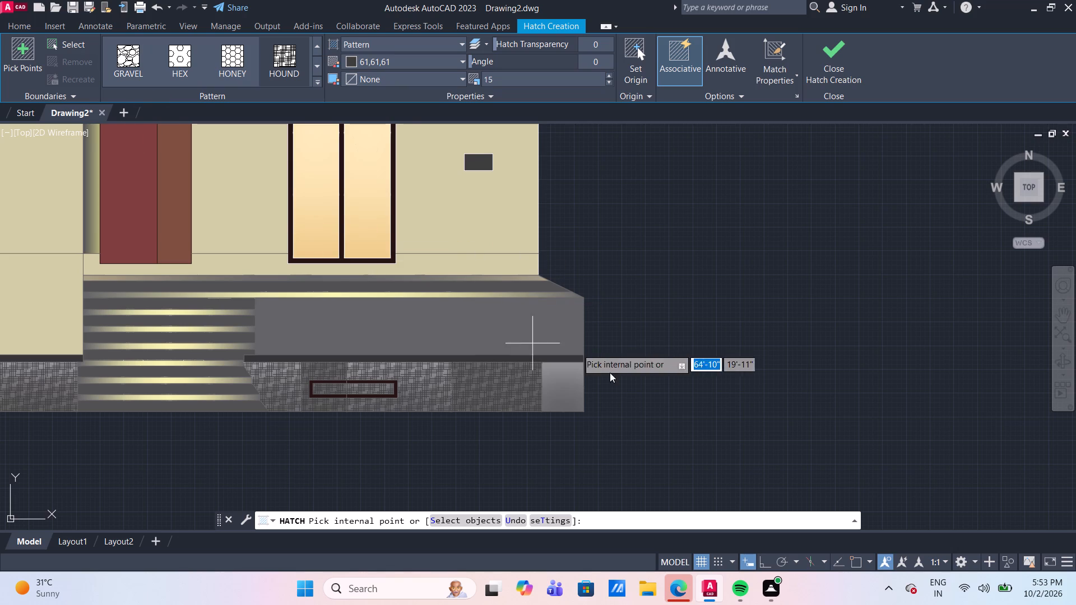
click(567, 389)
key(Escape)
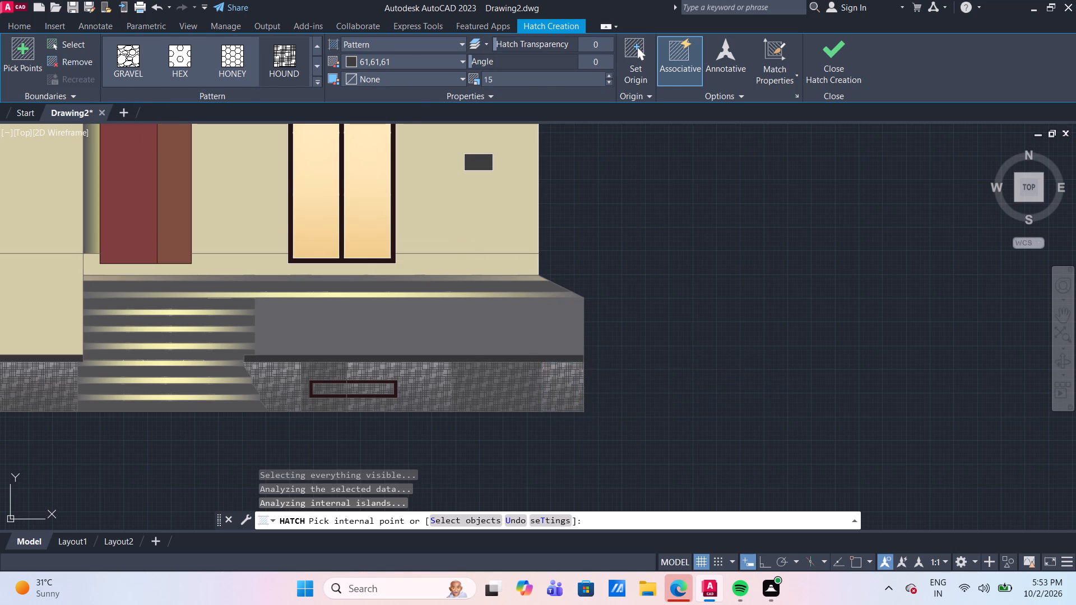
Examine the textured plinth up close and against the whole front elevation.
scroll(639, 343, down, 3)
scroll(681, 327, up, 2)
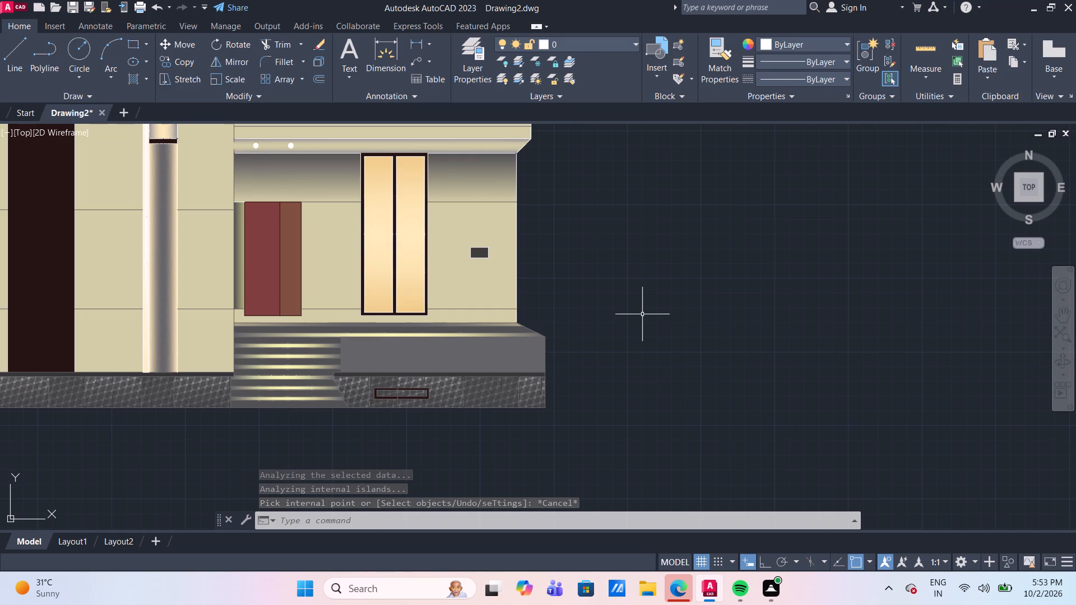
scroll(655, 369, down, 1)
scroll(458, 387, up, 2)
scroll(562, 365, up, 1)
middle_drag(615, 295, 450, 292)
scroll(450, 292, down, 2)
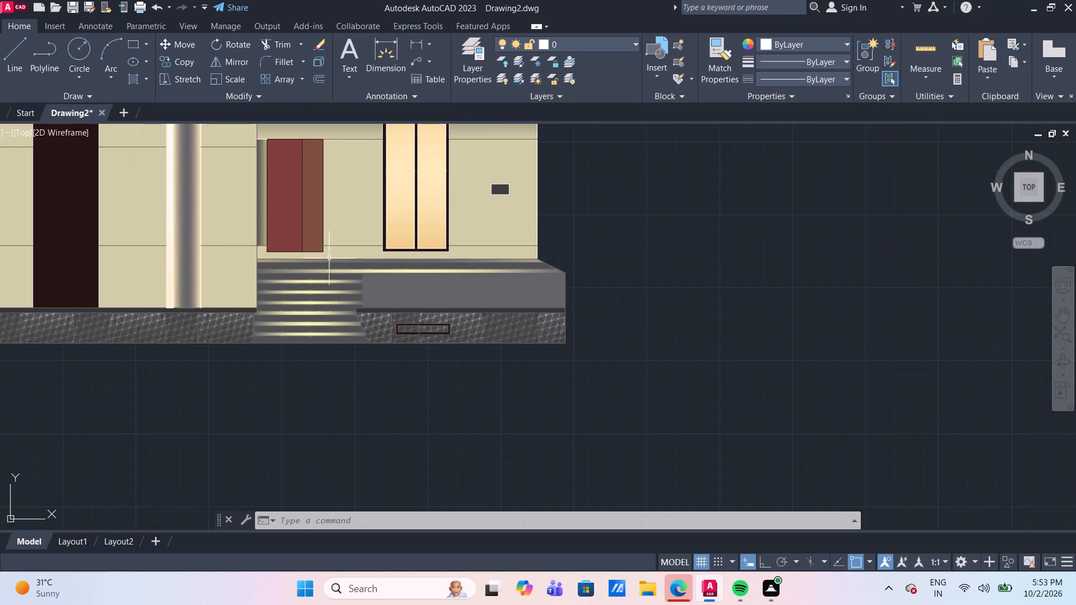
scroll(149, 416, down, 2)
middle_drag(269, 420, 396, 443)
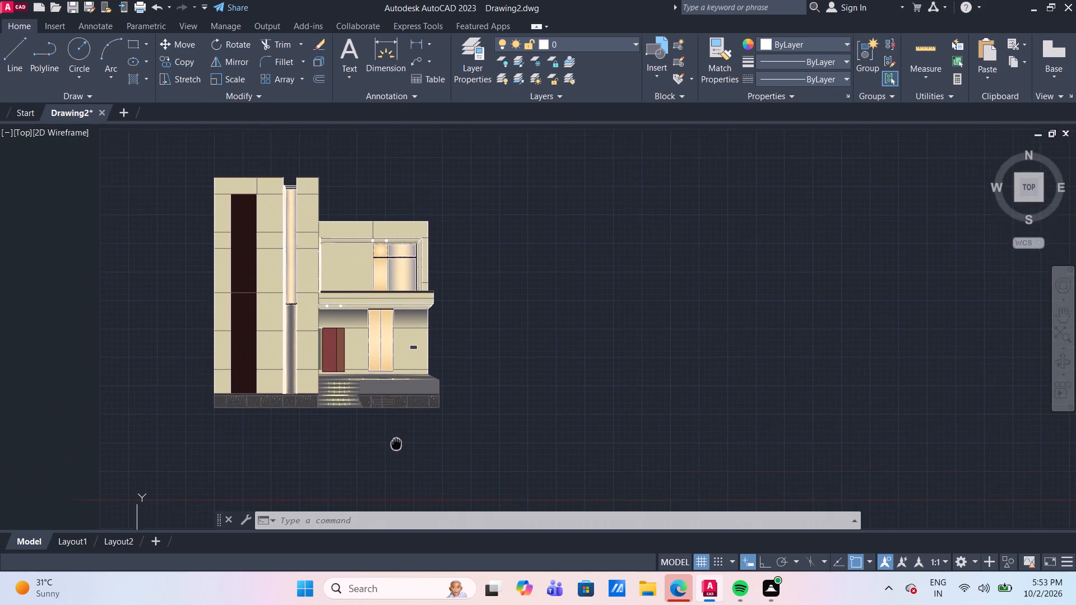
middle_drag(396, 443, 386, 452)
scroll(466, 394, up, 1)
middle_drag(469, 394, 521, 389)
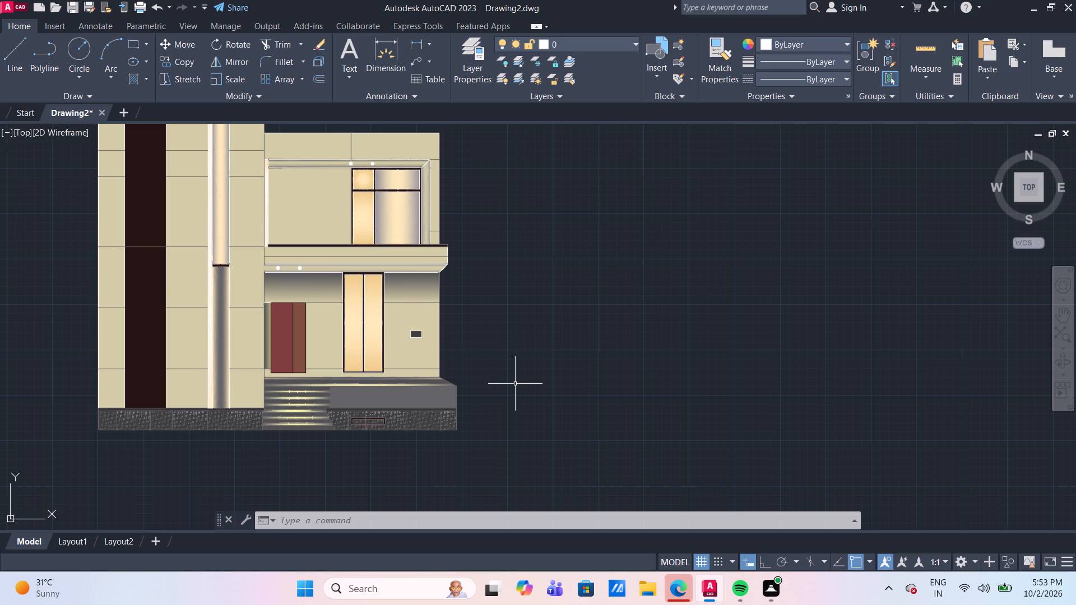
Hatch both sections of the tall dark vertical strip on the tower with ANSI34 in colour 99,100,102, angle 45, scale 15.
click(135, 76)
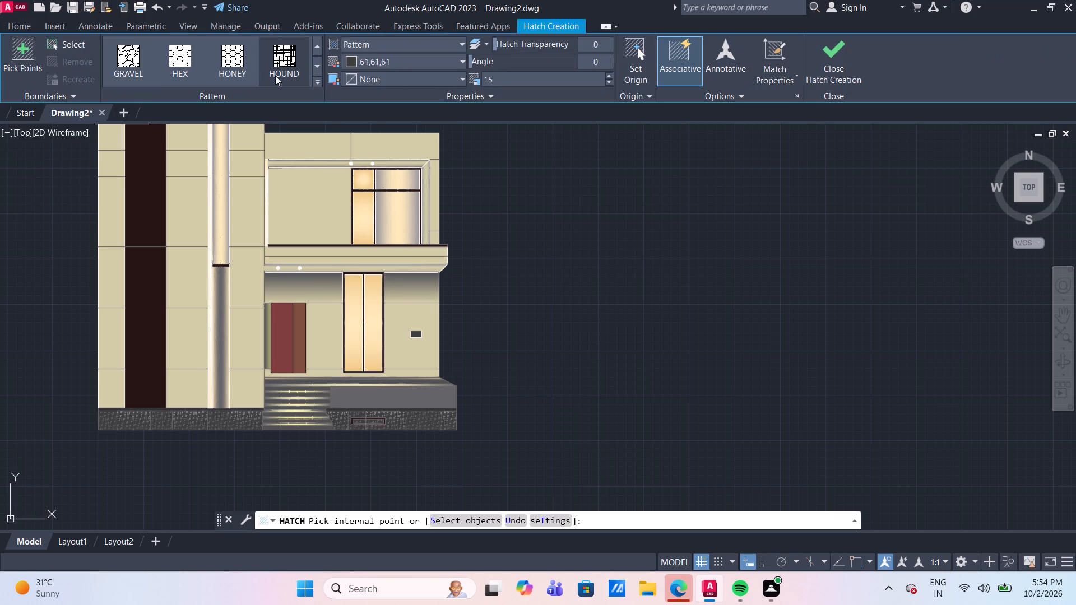
scroll(265, 72, up, 6)
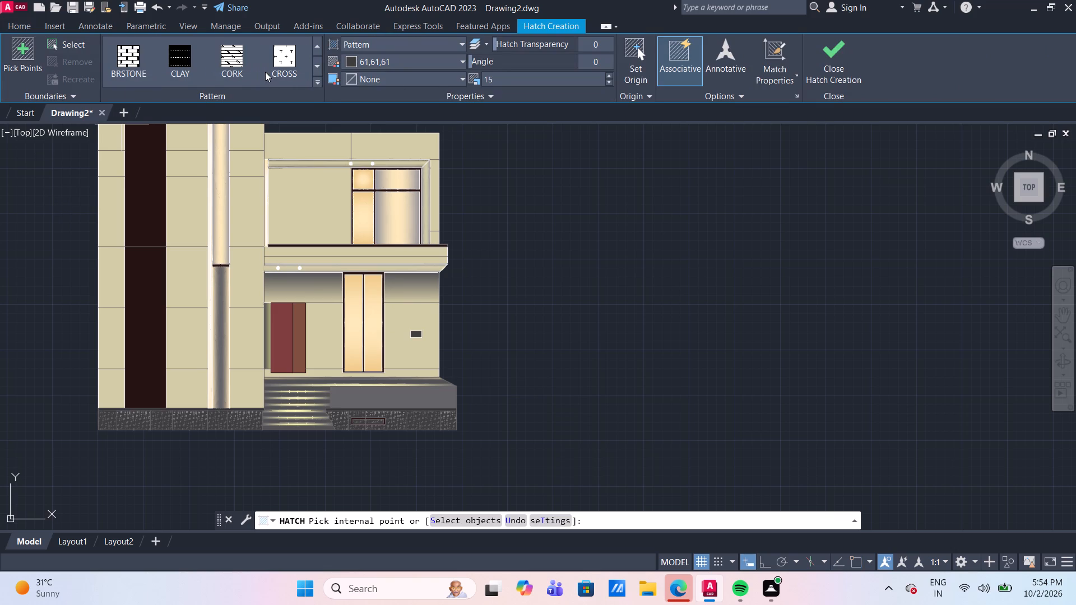
scroll(265, 72, up, 5)
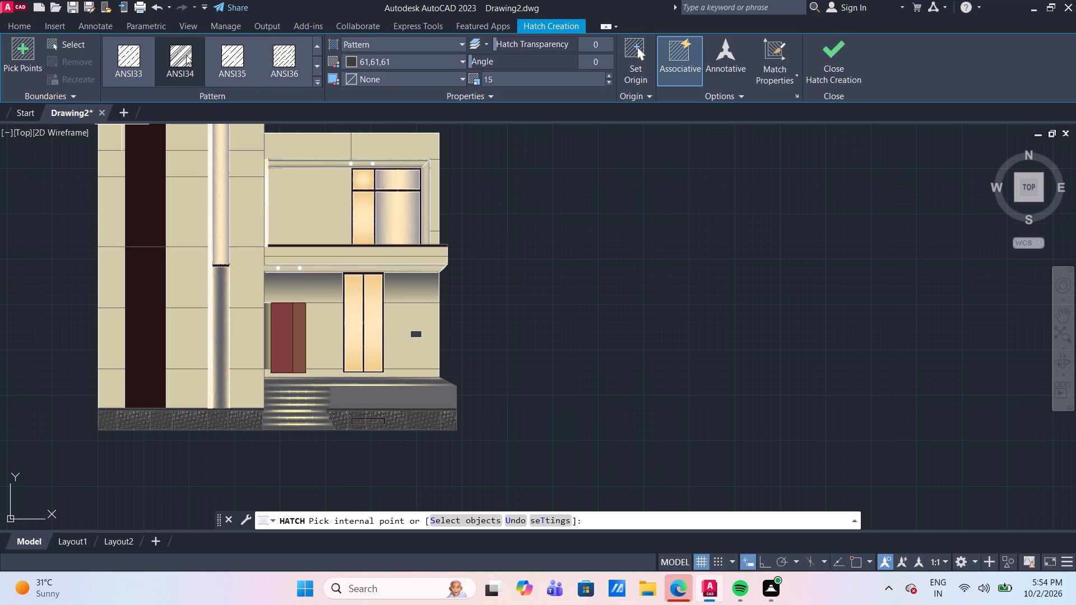
click(186, 55)
click(419, 60)
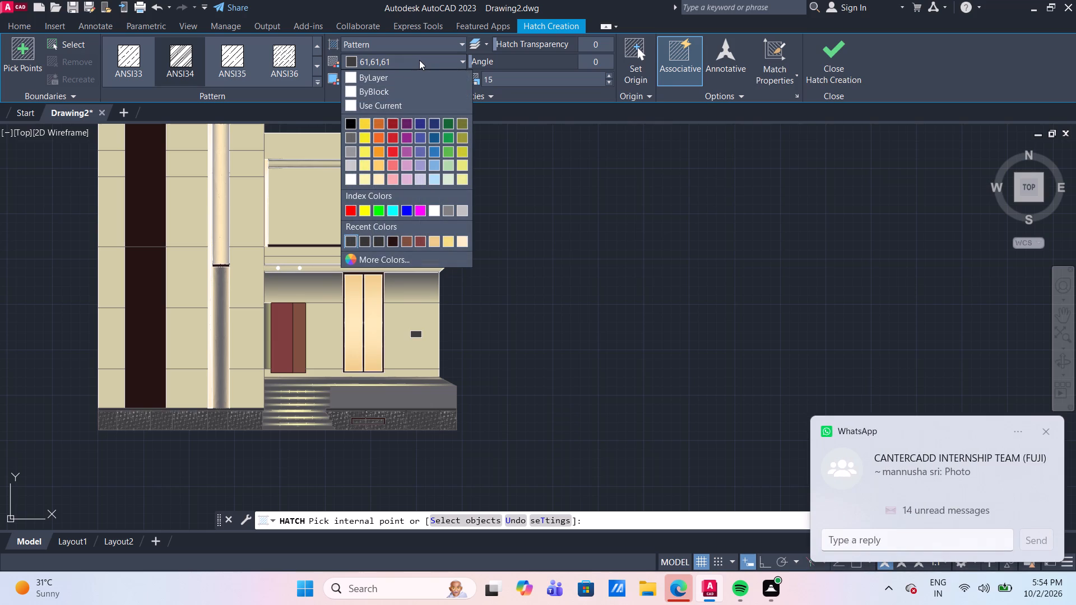
click(353, 134)
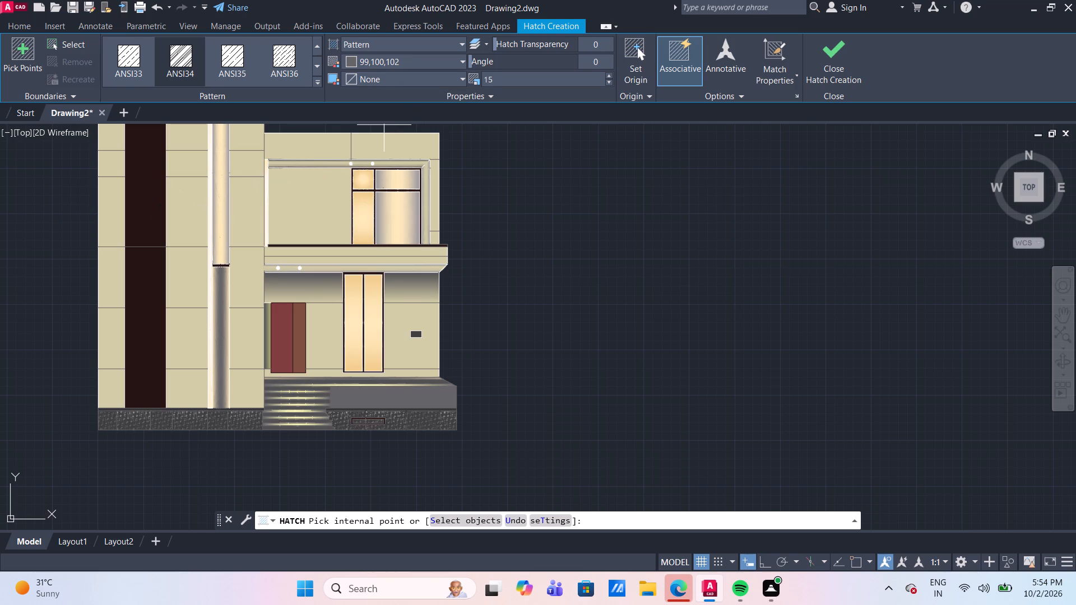
click(605, 62)
text(45)
key(Return)
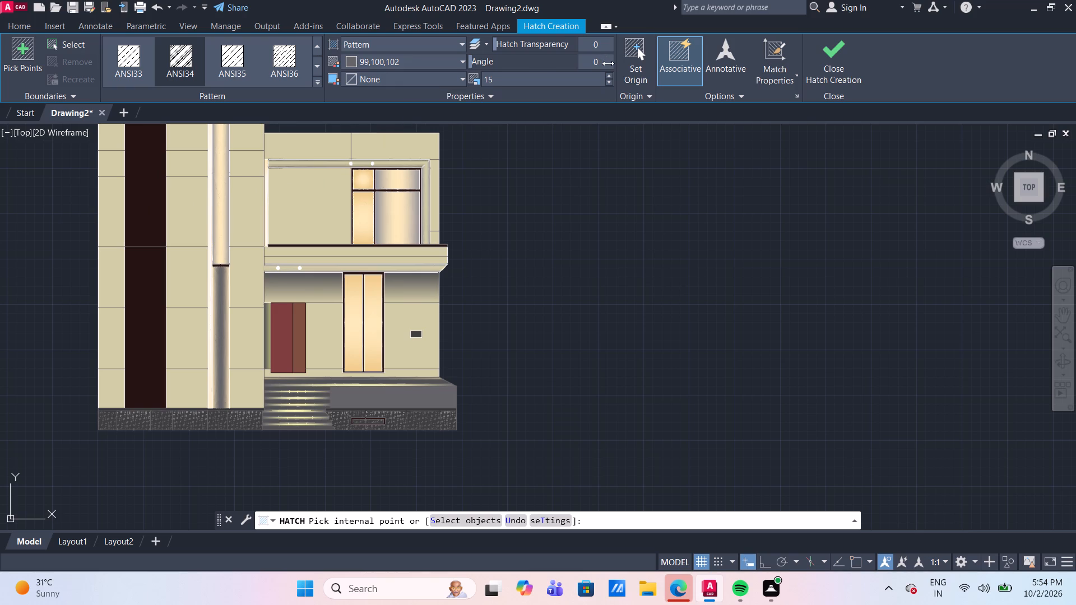
click(595, 63)
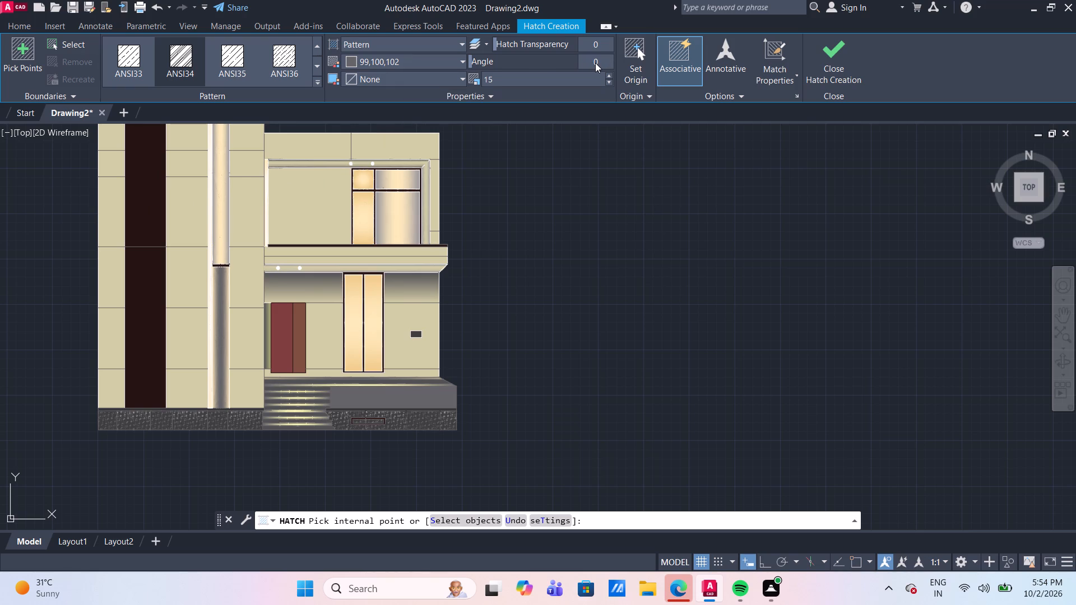
click(598, 64)
text(45)
key(Return)
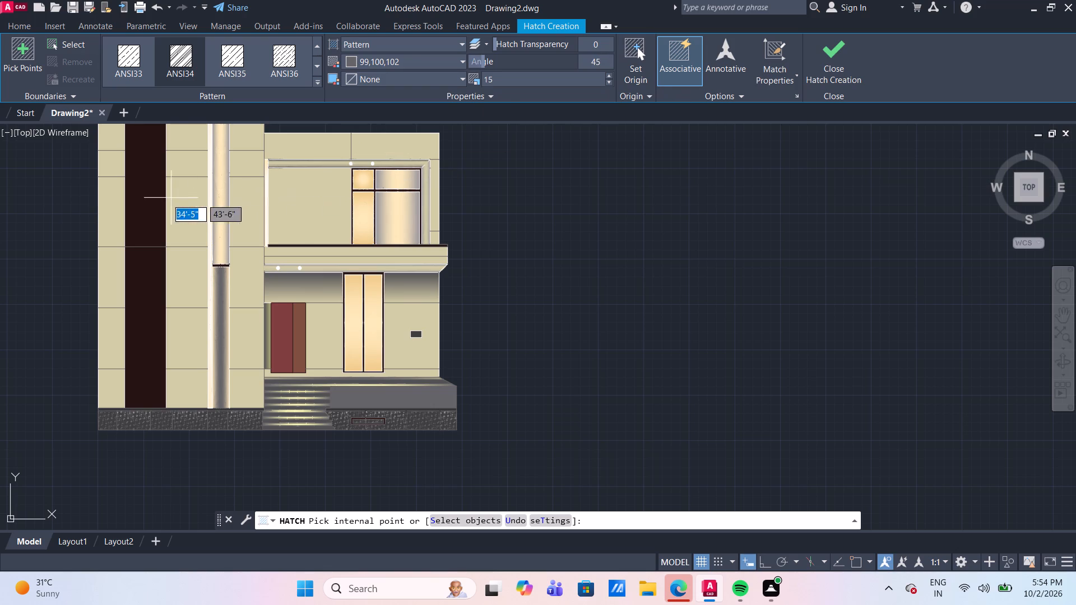
click(149, 199)
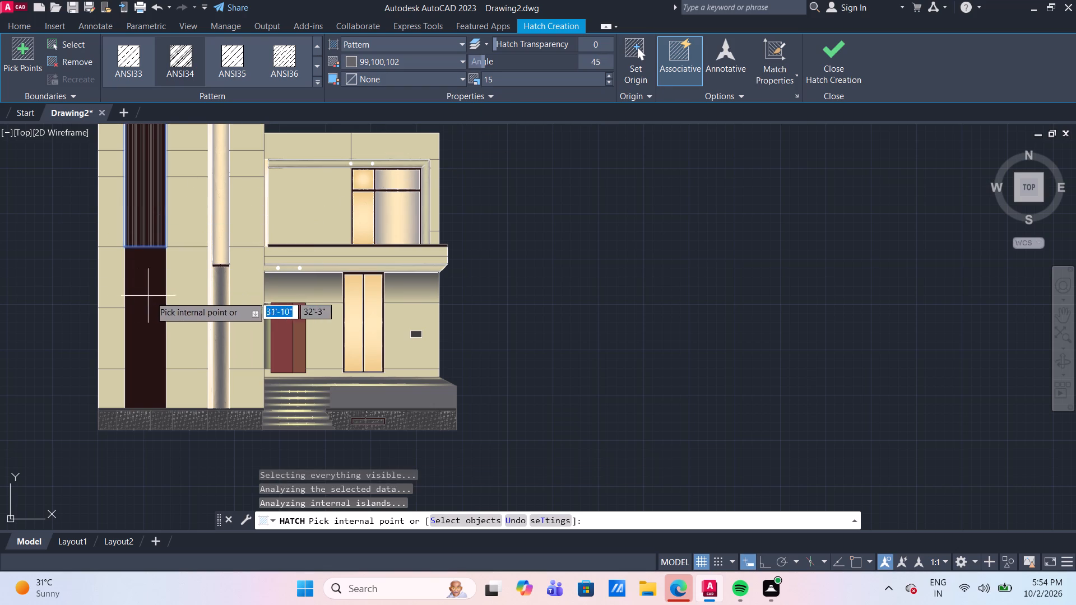
click(152, 301)
key(Return)
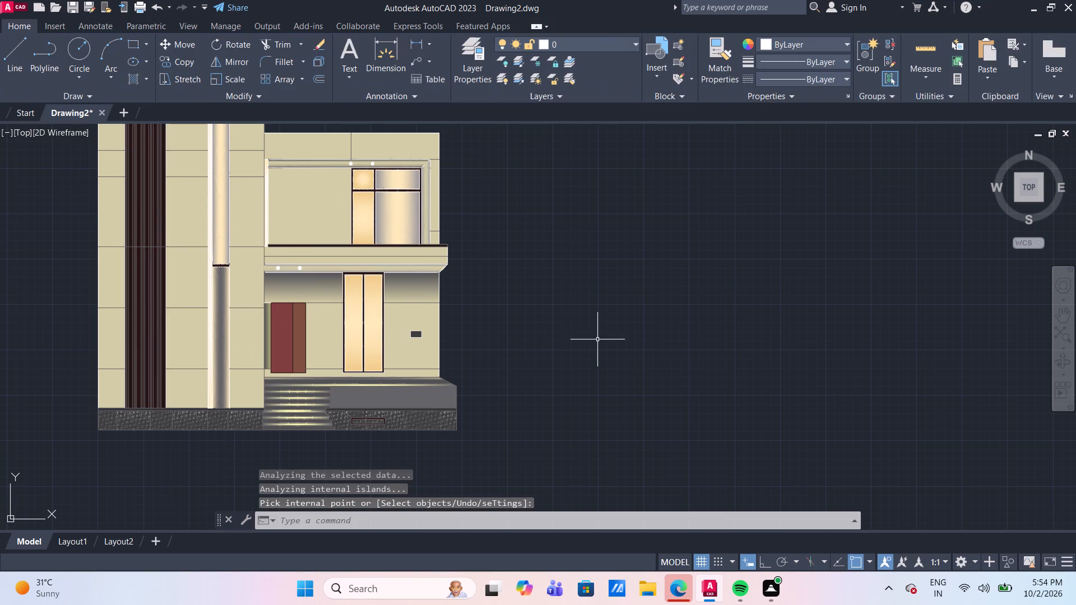
Change the colour of the dark strip's ANSI34 hatch to 80,81,83.
scroll(597, 339, down, 1)
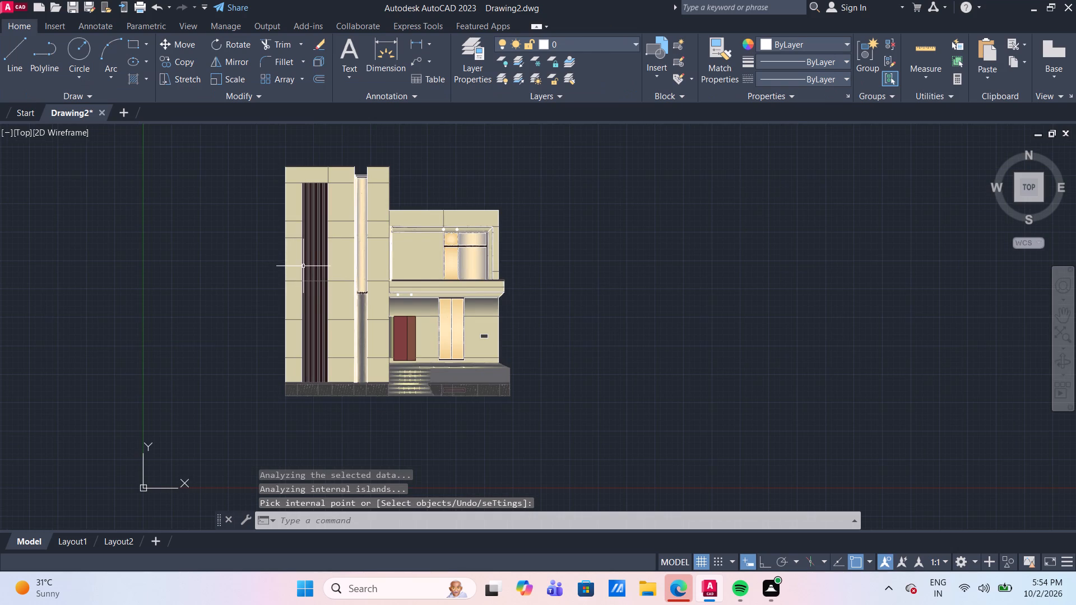
scroll(291, 242, up, 2)
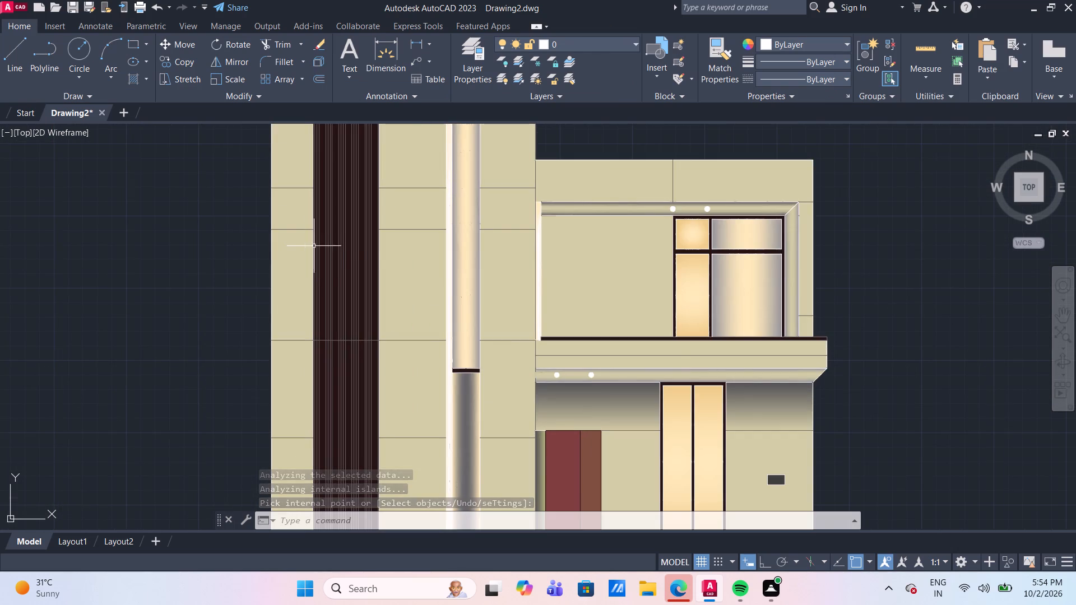
scroll(340, 250, down, 1)
middle_drag(340, 250, 264, 247)
scroll(267, 247, up, 2)
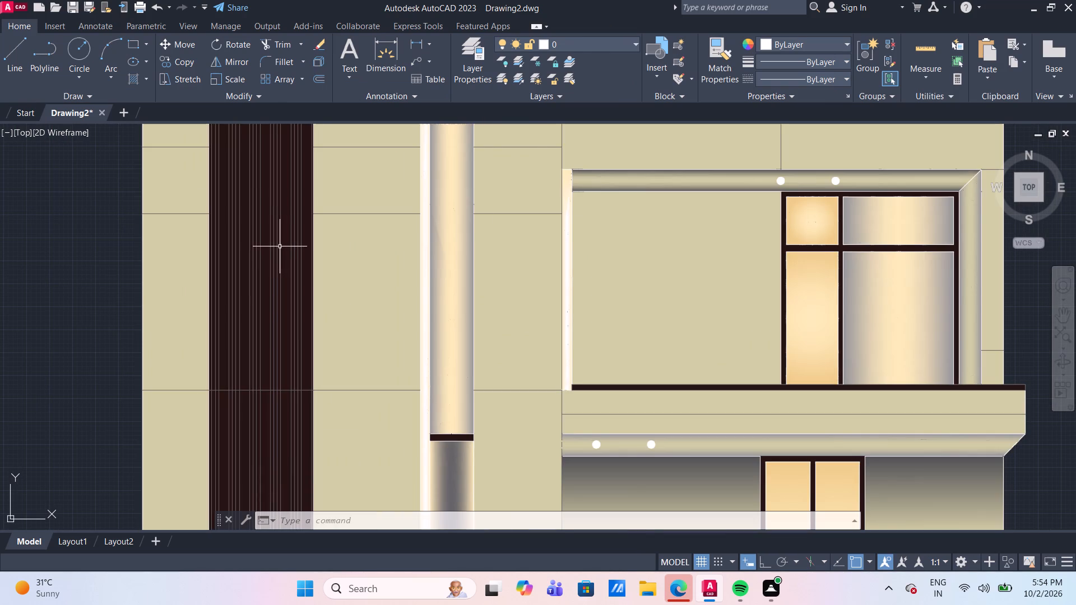
click(277, 246)
click(437, 111)
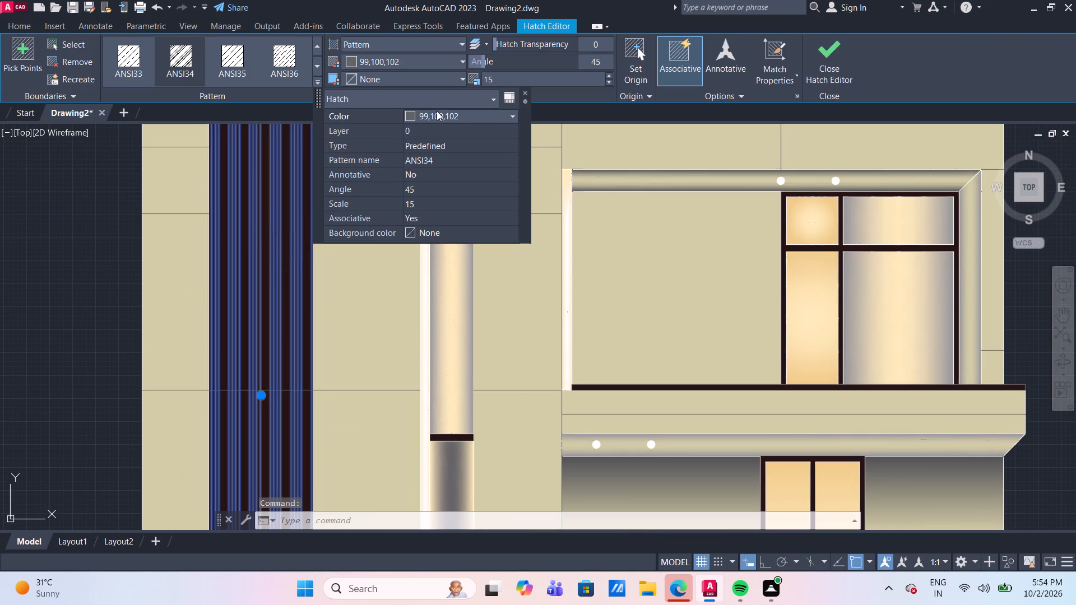
click(437, 111)
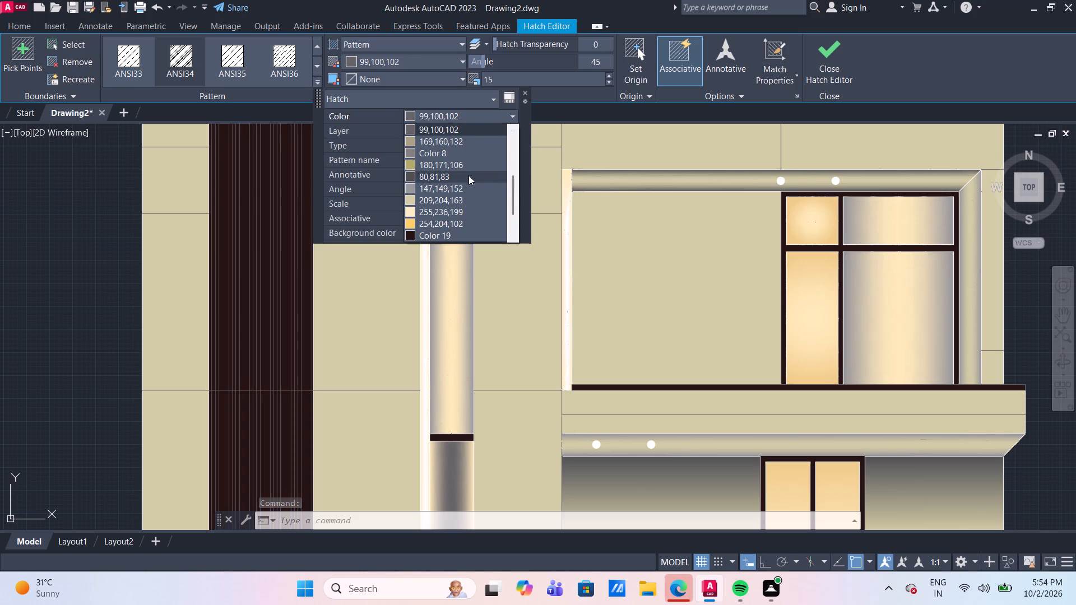
click(469, 175)
key(Escape)
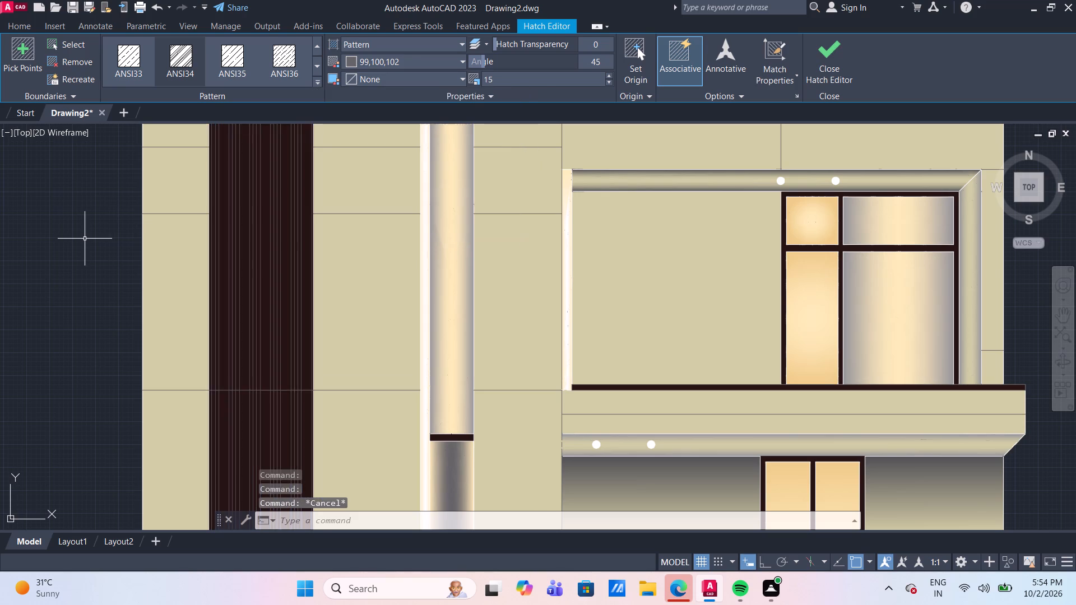
Set the scale of the Color 19 solid hatch in the tower's dark strip to 2.
scroll(85, 239, down, 2)
scroll(87, 302, down, 2)
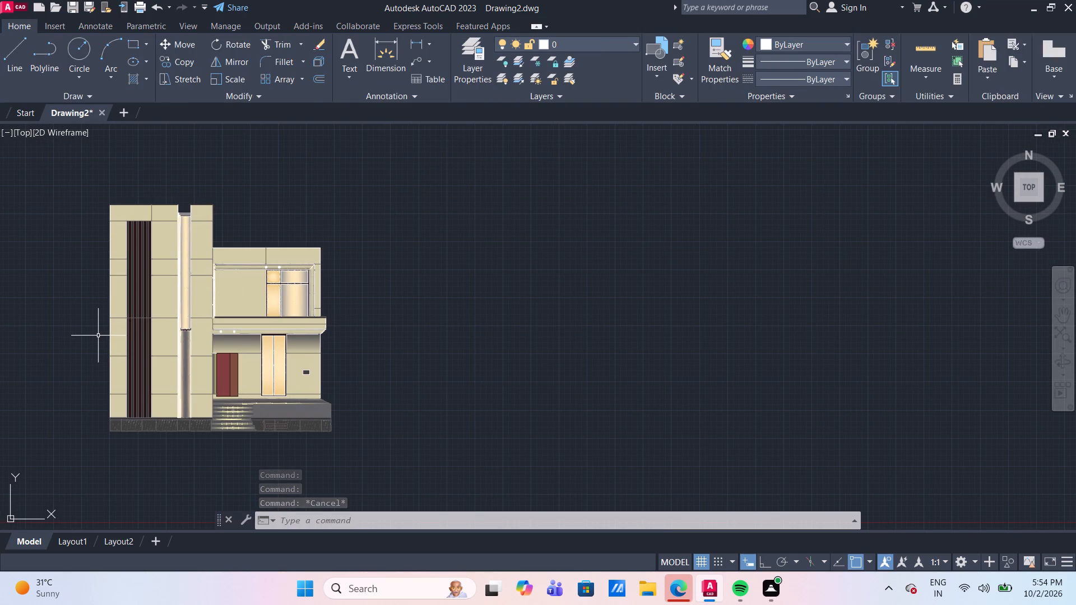
scroll(98, 336, up, 2)
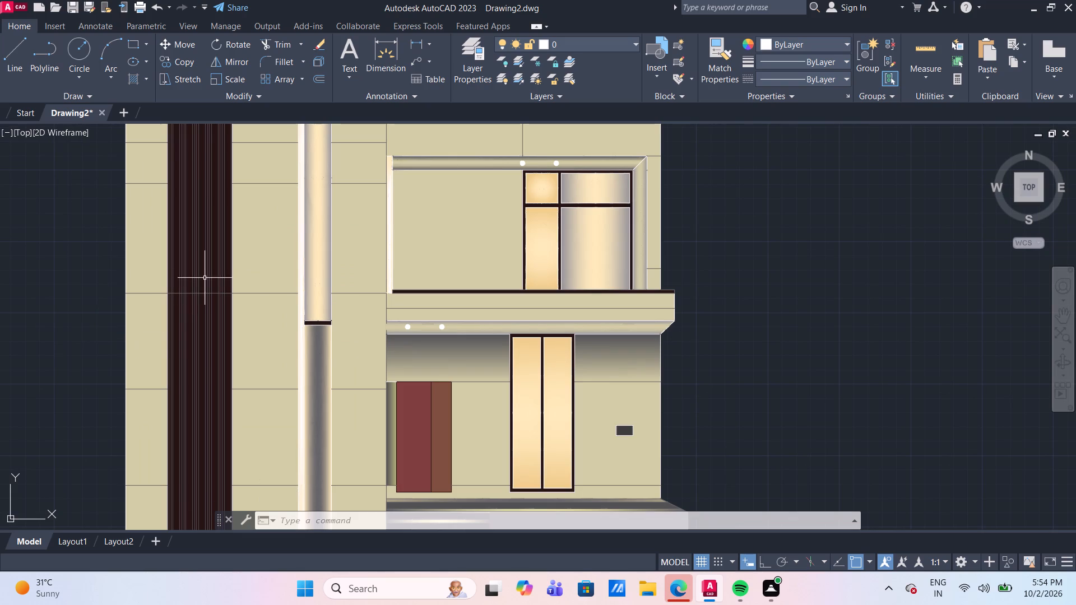
click(202, 270)
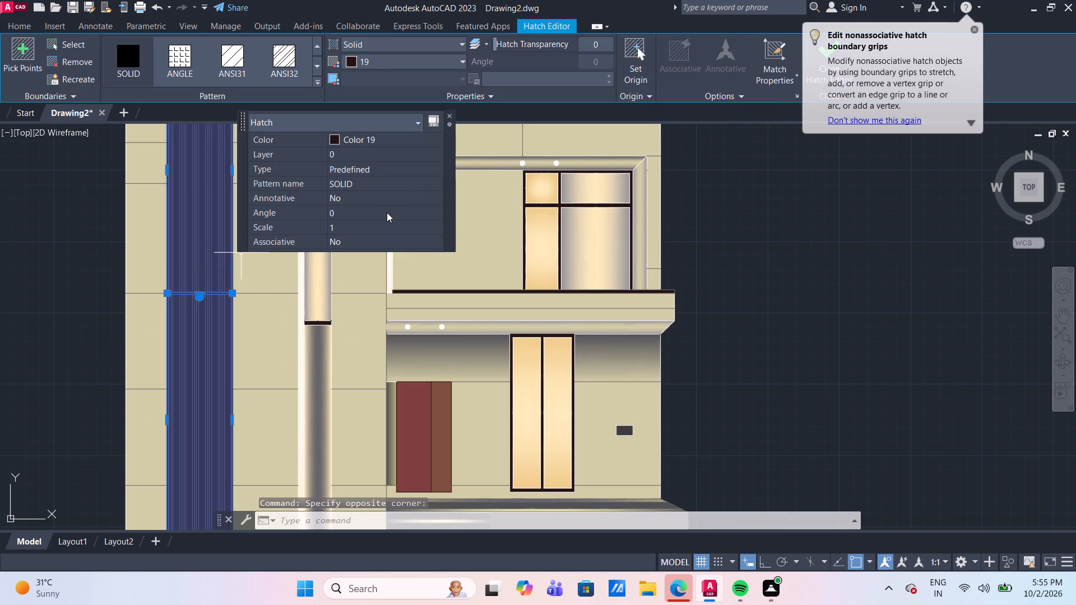
click(384, 227)
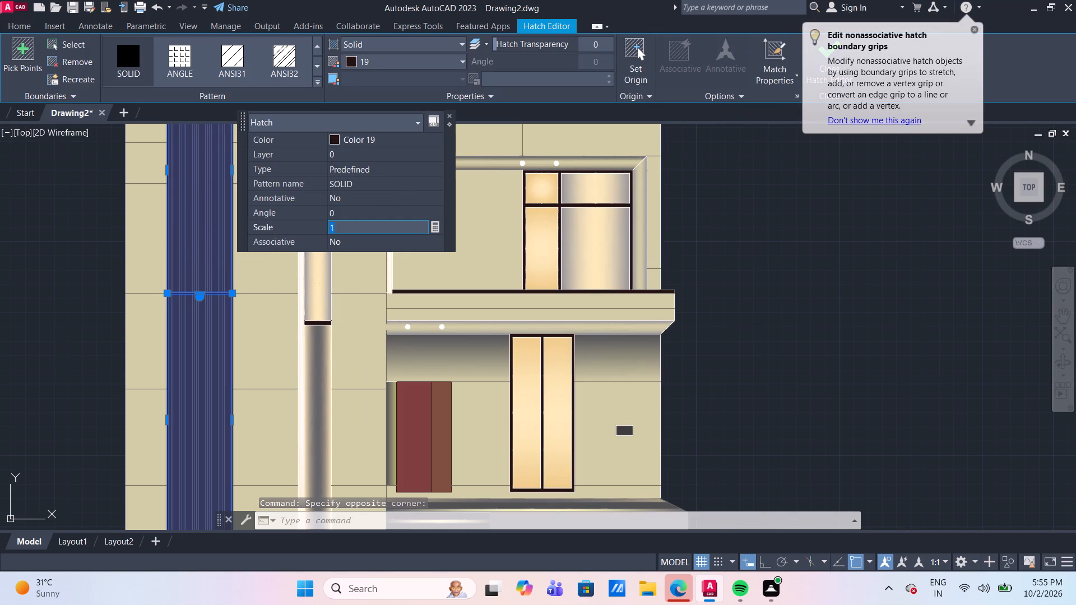
key(2)
key(Return)
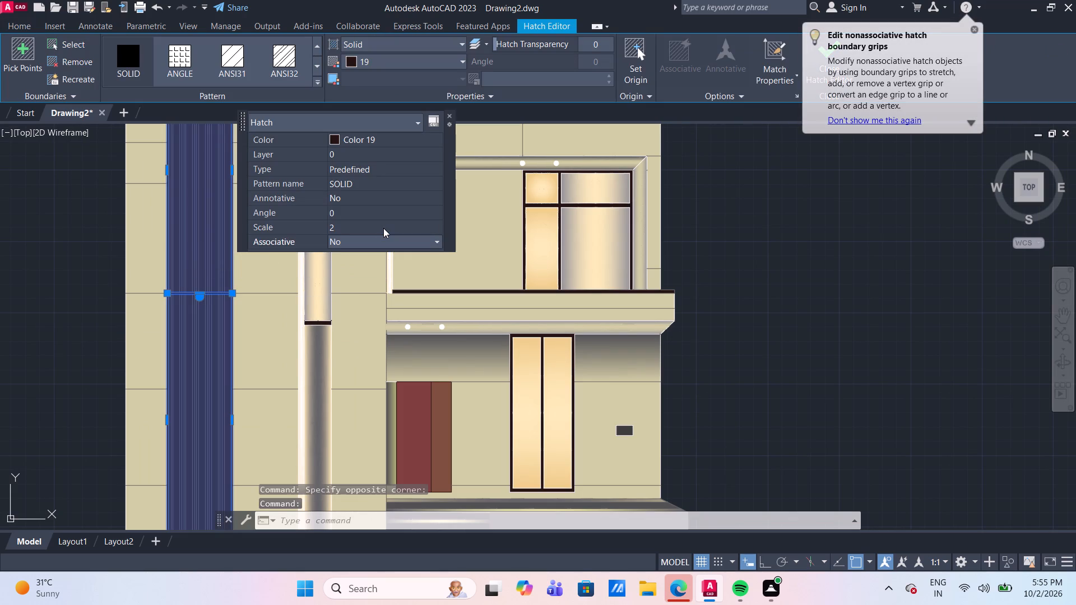
key(Escape)
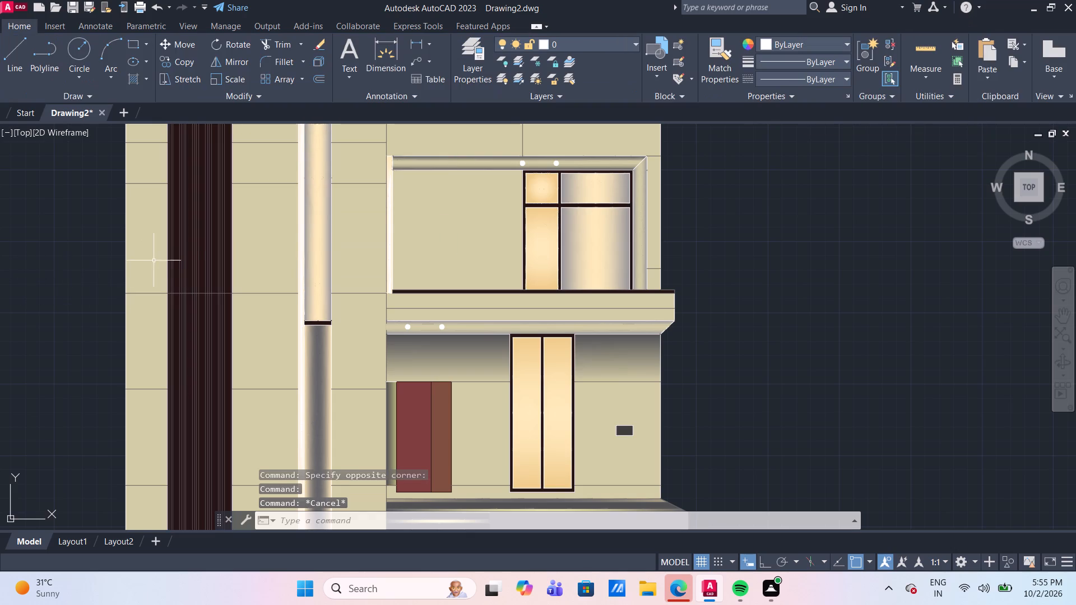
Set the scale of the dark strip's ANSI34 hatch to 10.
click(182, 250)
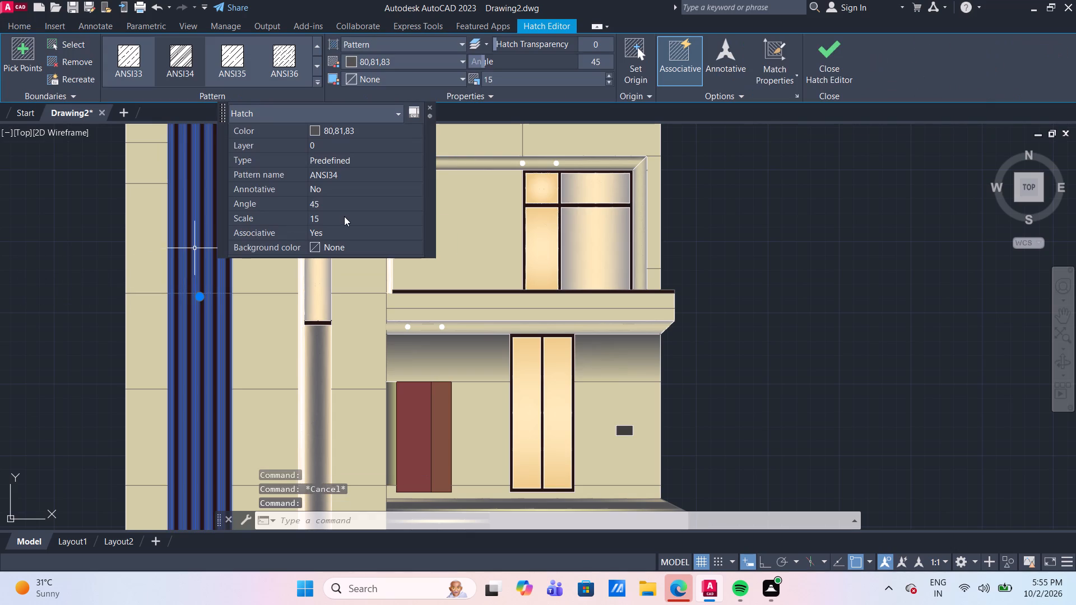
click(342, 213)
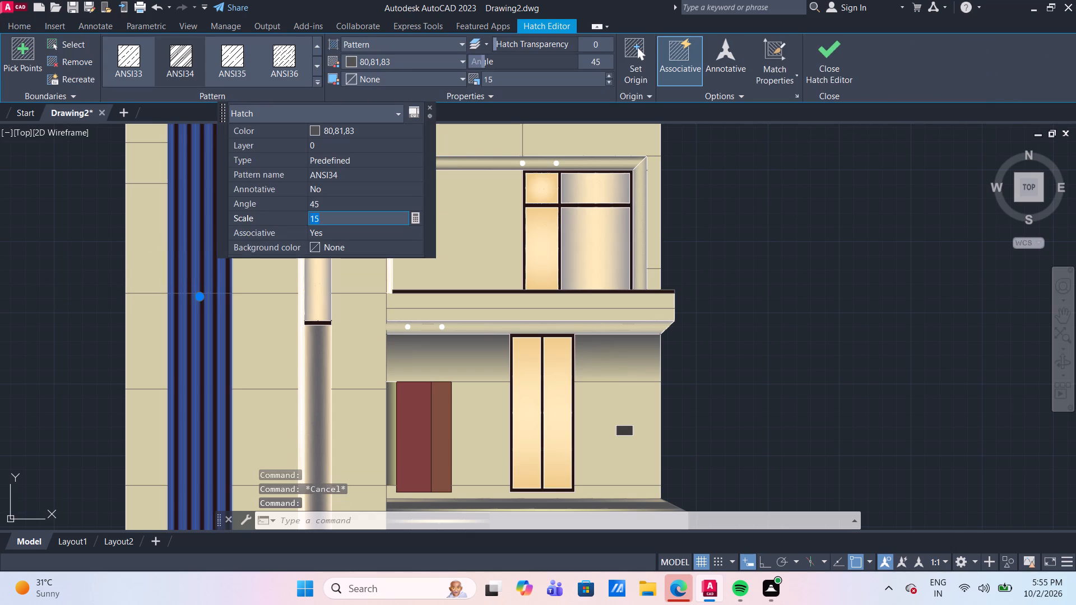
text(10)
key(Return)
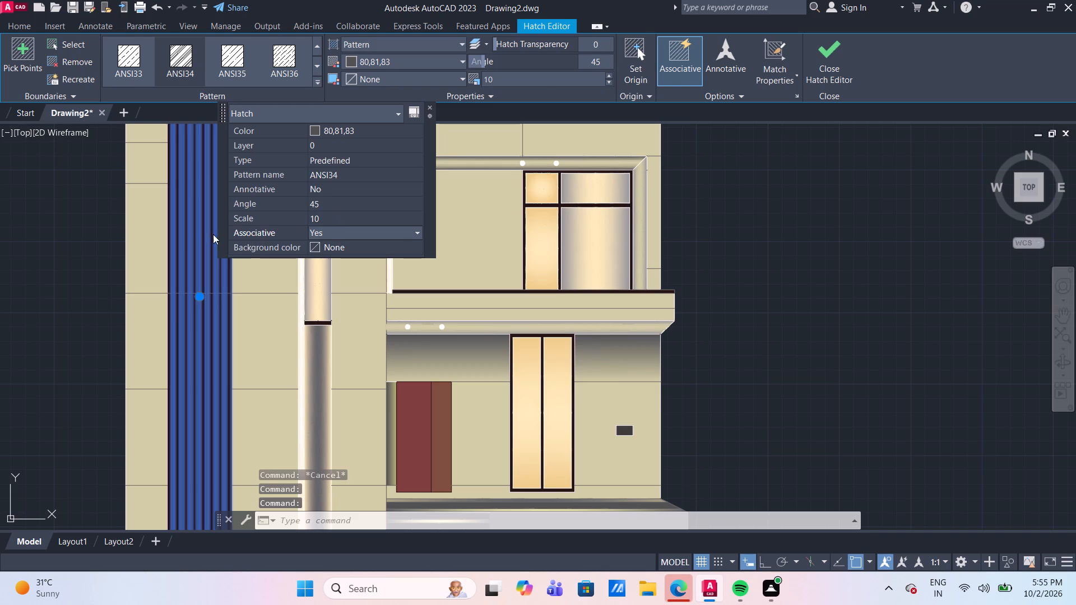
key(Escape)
Set the scale of the dark strip's ANSI34 hatch to 12.
scroll(112, 254, down, 3)
scroll(86, 285, up, 1)
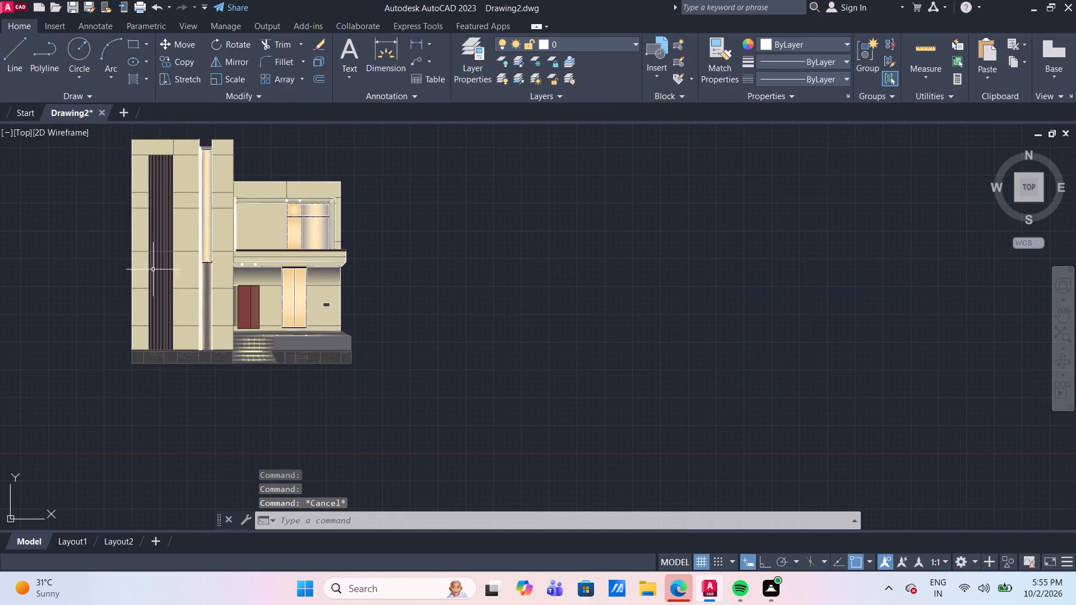
scroll(170, 228, up, 2)
click(148, 212)
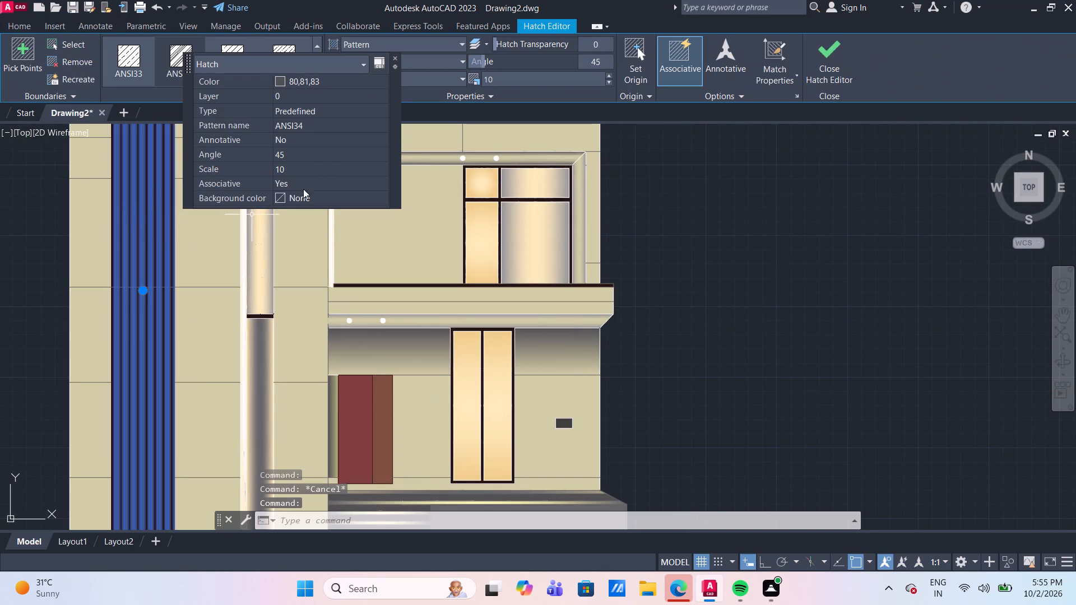
click(307, 173)
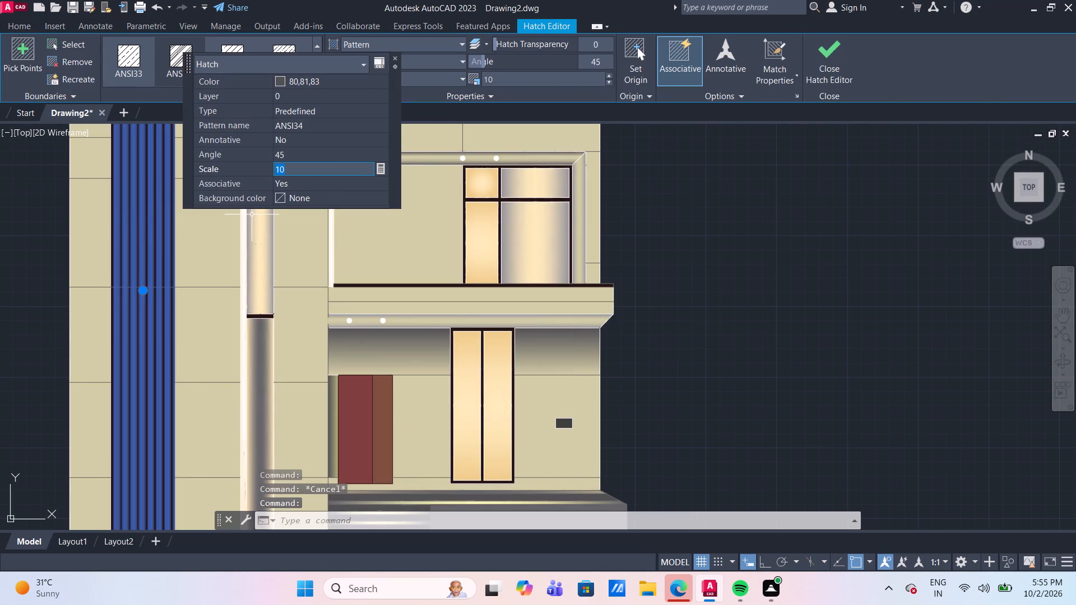
text(12)
key(Return)
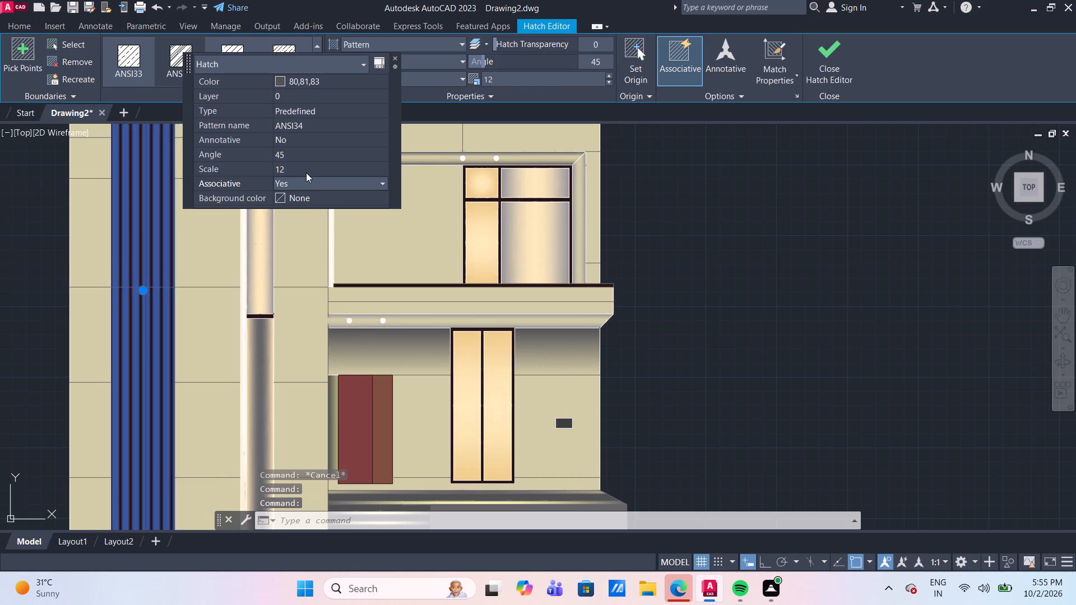
key(Escape)
Set the scale of the ANSI34 hatch in the tower's dark vertical strip to 13.
scroll(28, 262, down, 2)
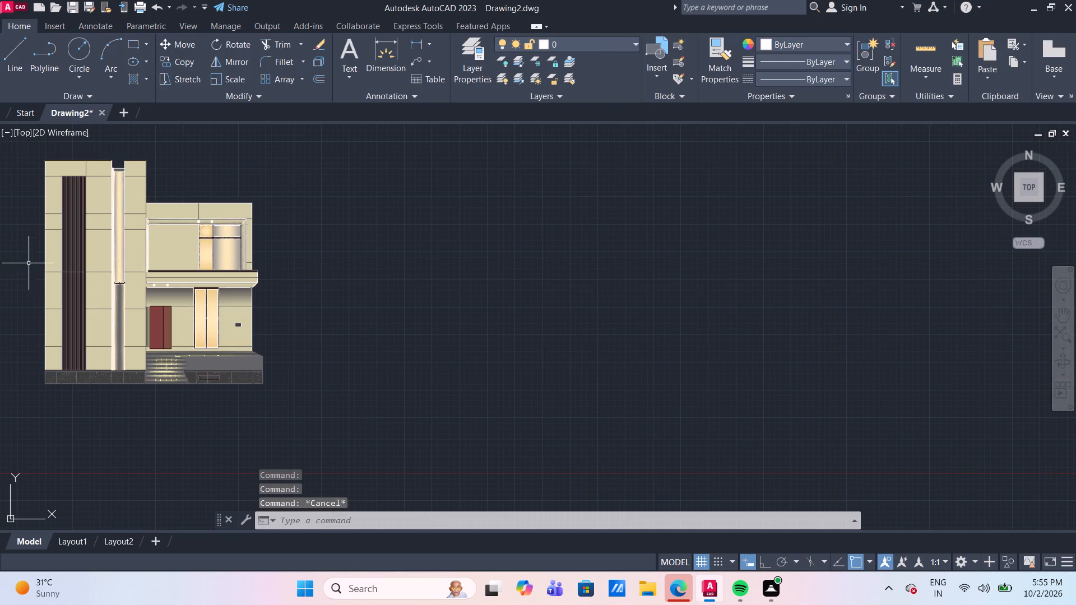
scroll(71, 242, up, 2)
click(71, 242)
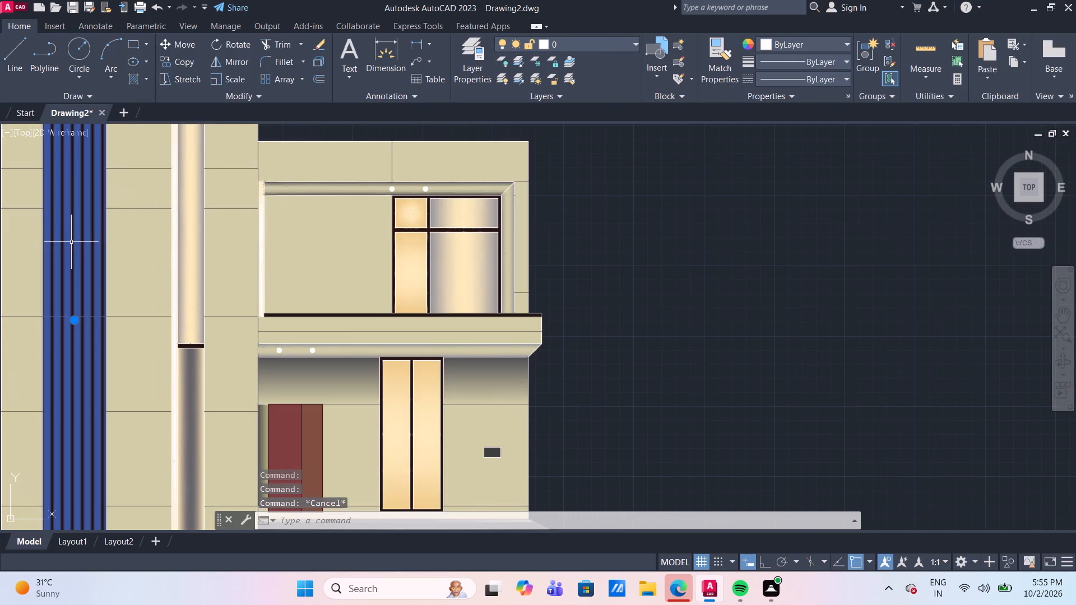
click(229, 199)
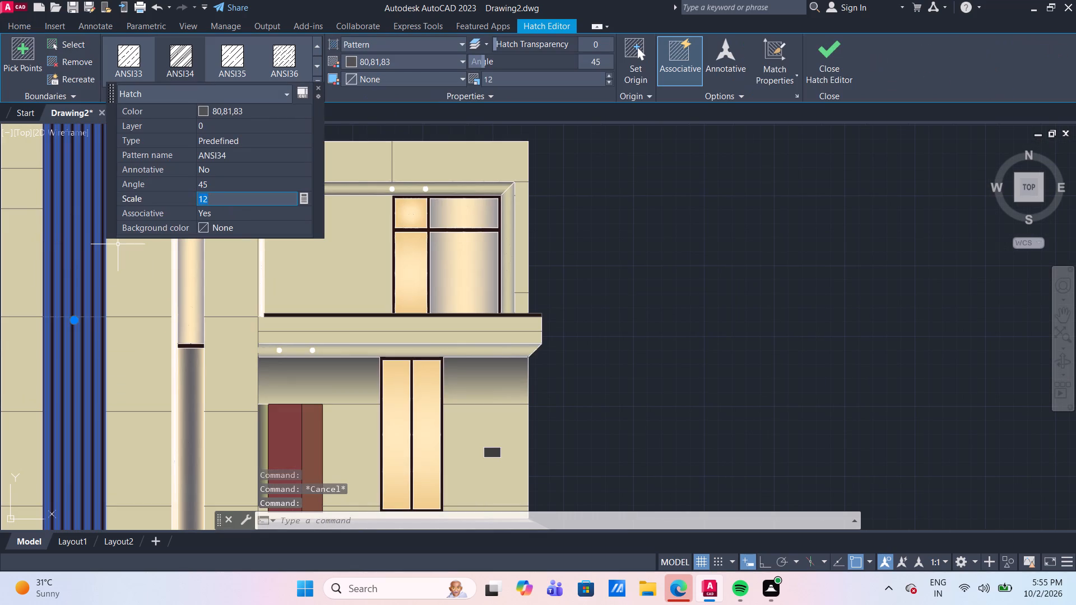
text(13)
key(Return)
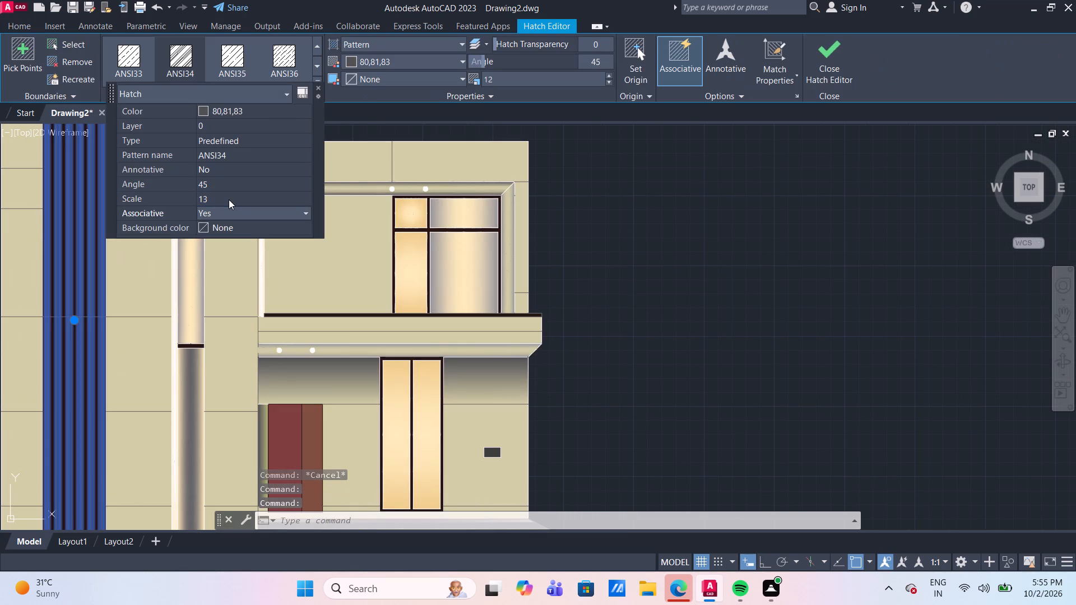
key(Escape)
Examine the whole coloured elevation, then the textured plinth and entrance steps at the base.
scroll(734, 272, down, 2)
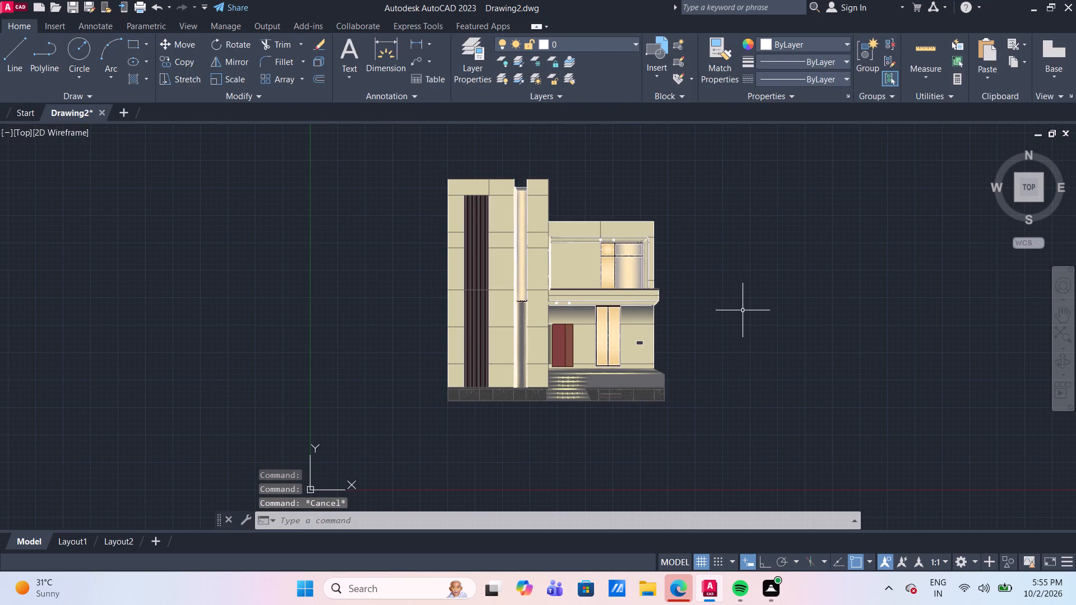
middle_drag(789, 332, 675, 345)
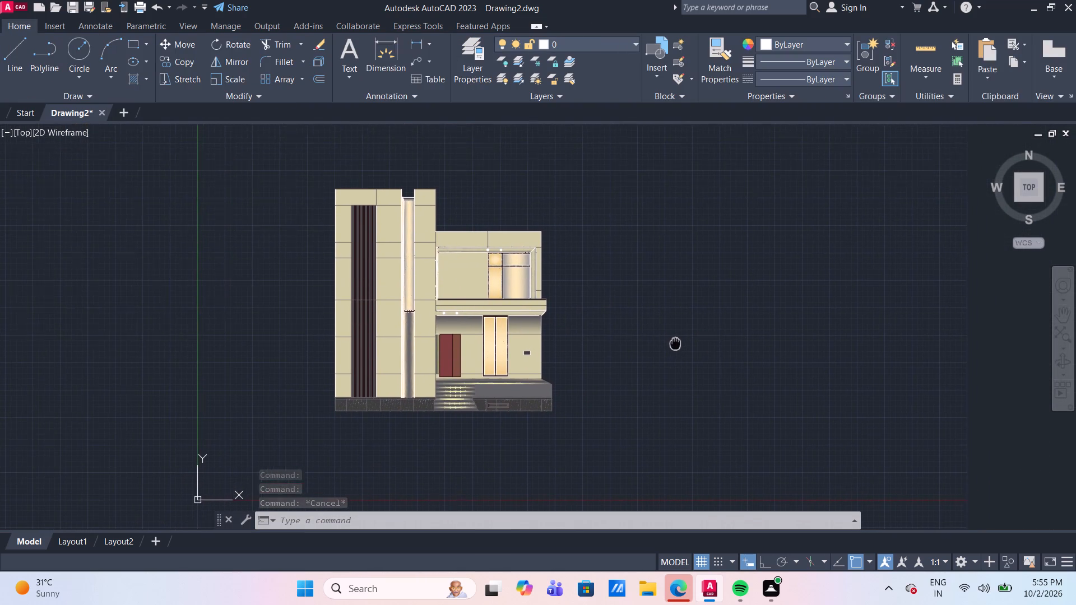
middle_drag(675, 345, 676, 345)
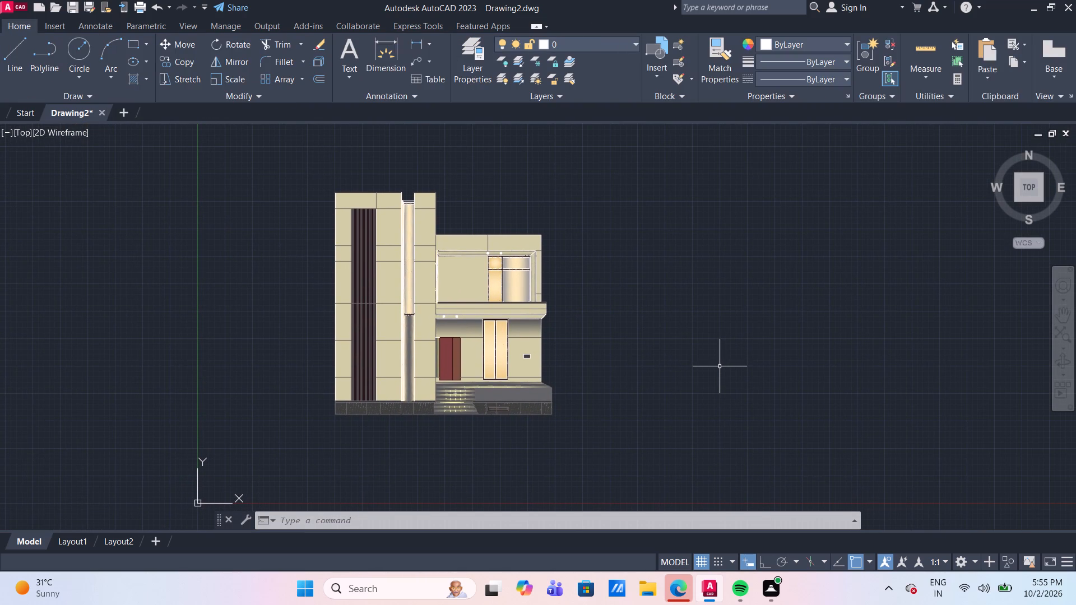
scroll(513, 413, up, 1)
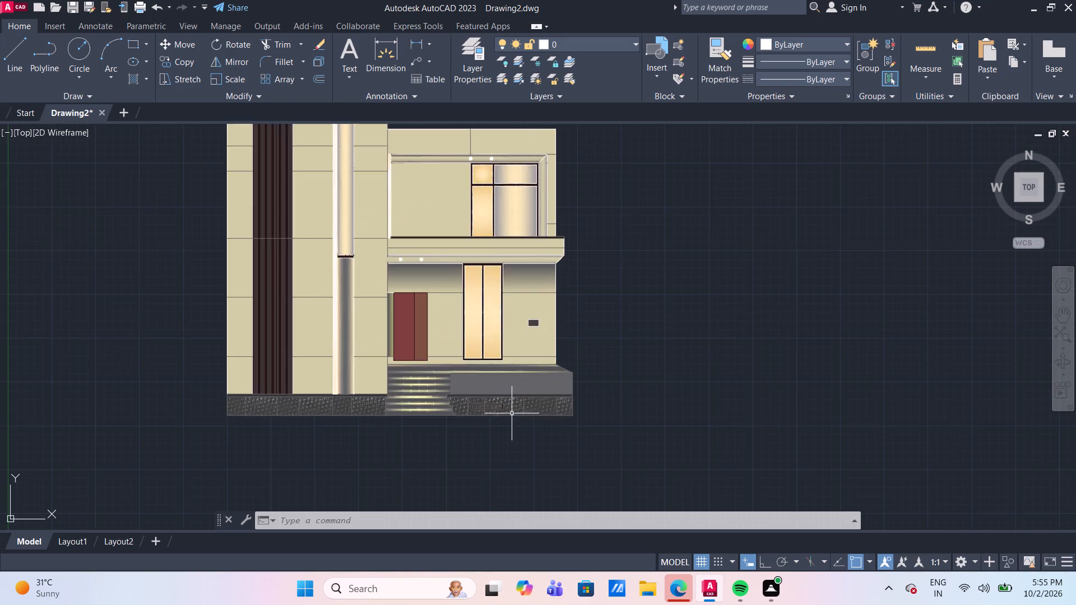
scroll(512, 413, up, 1)
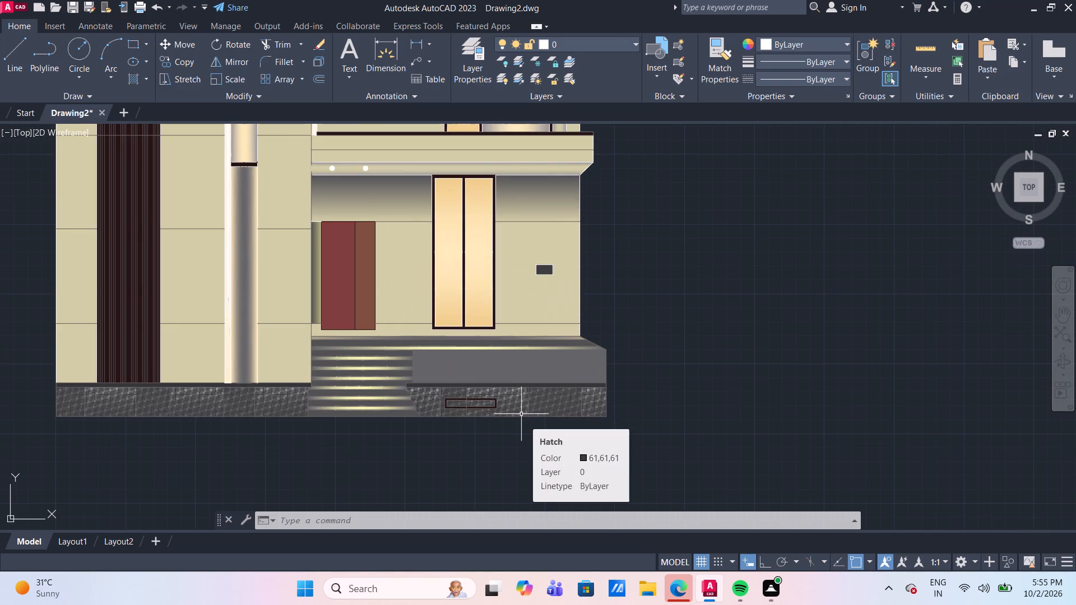
scroll(521, 414, down, 1)
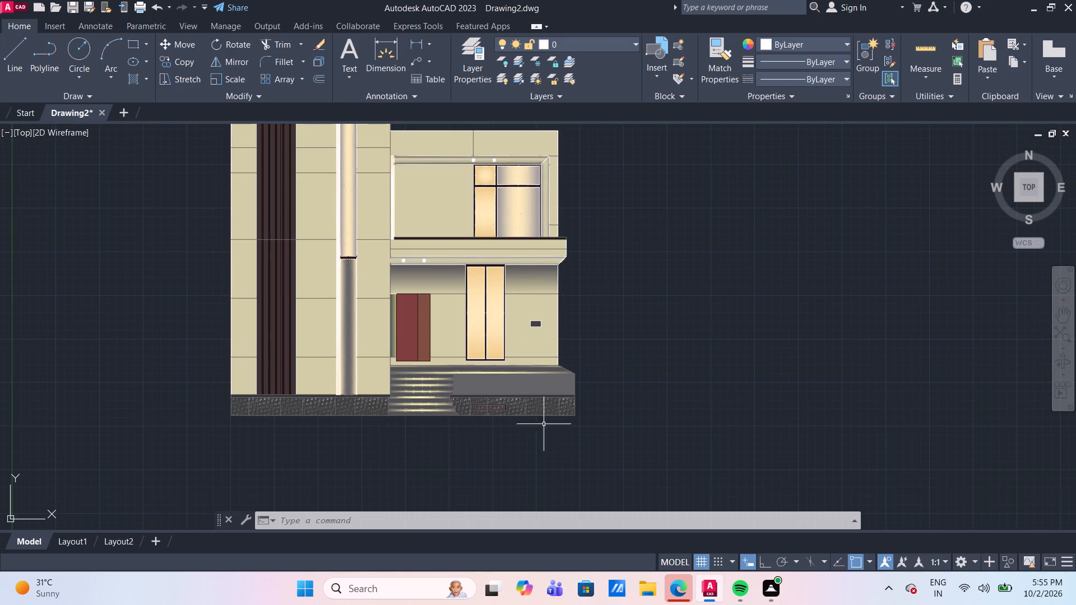
middle_drag(546, 434, 518, 388)
scroll(445, 379, up, 2)
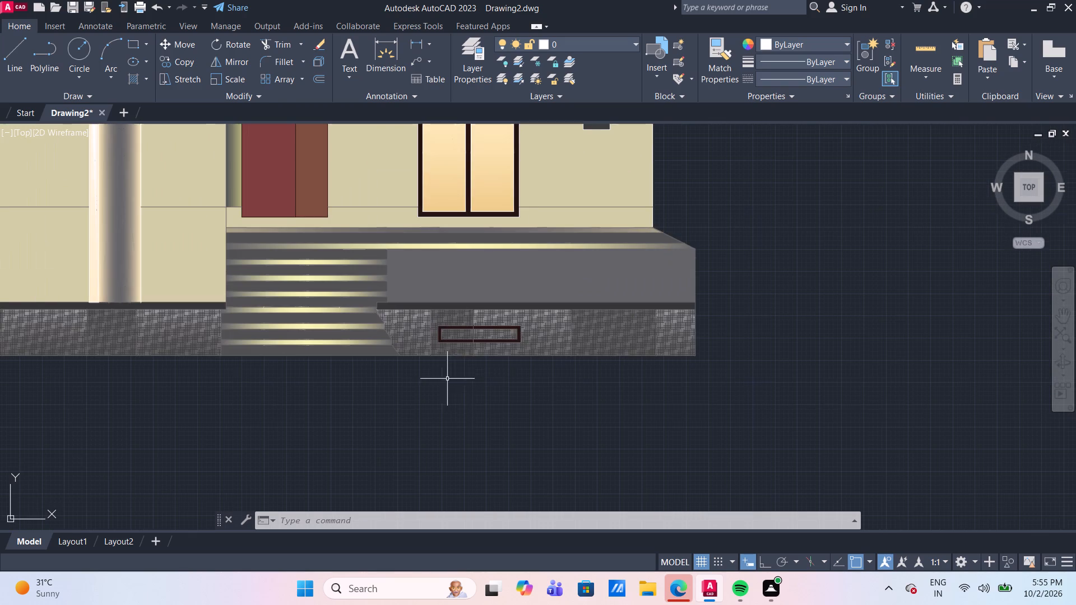
scroll(493, 388, down, 2)
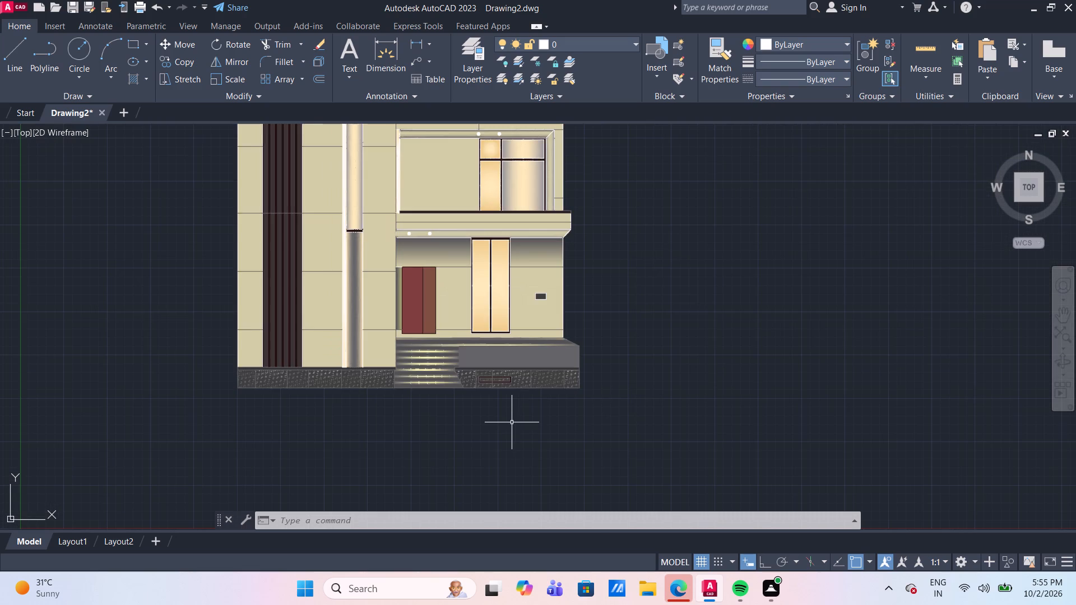
Open DesignCenter and display the blocks of the Landscaping.dwg sample file.
text(dc)
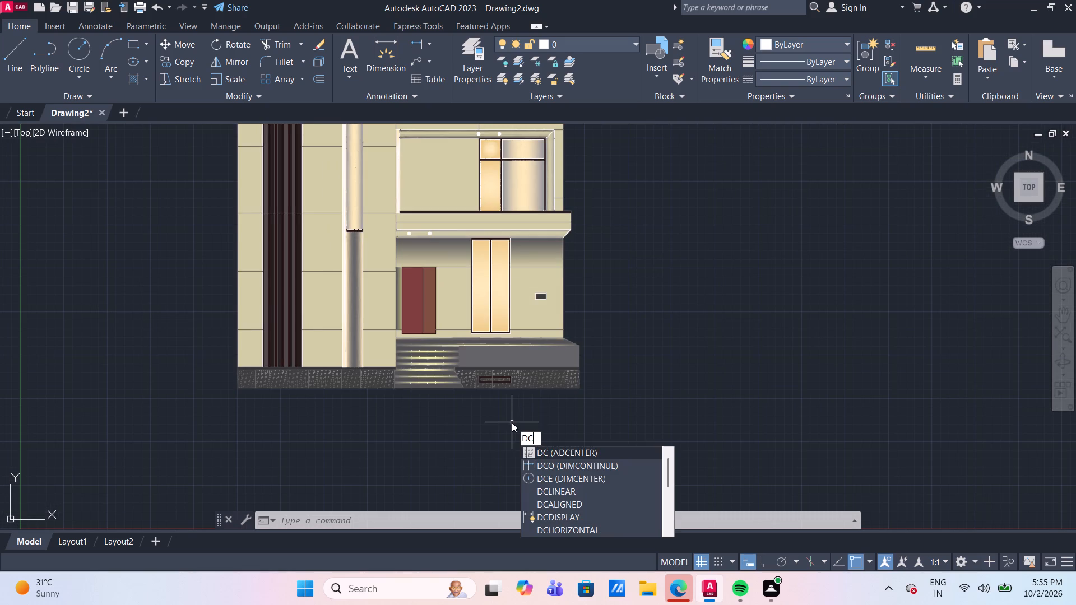
key(Return)
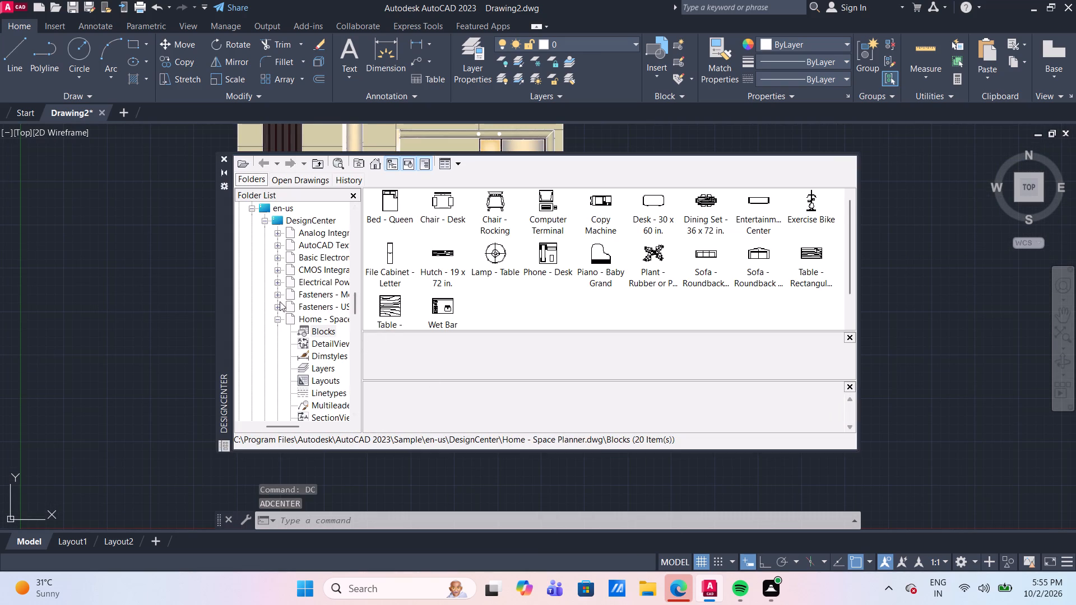
scroll(317, 257, down, 2)
scroll(321, 374, down, 1)
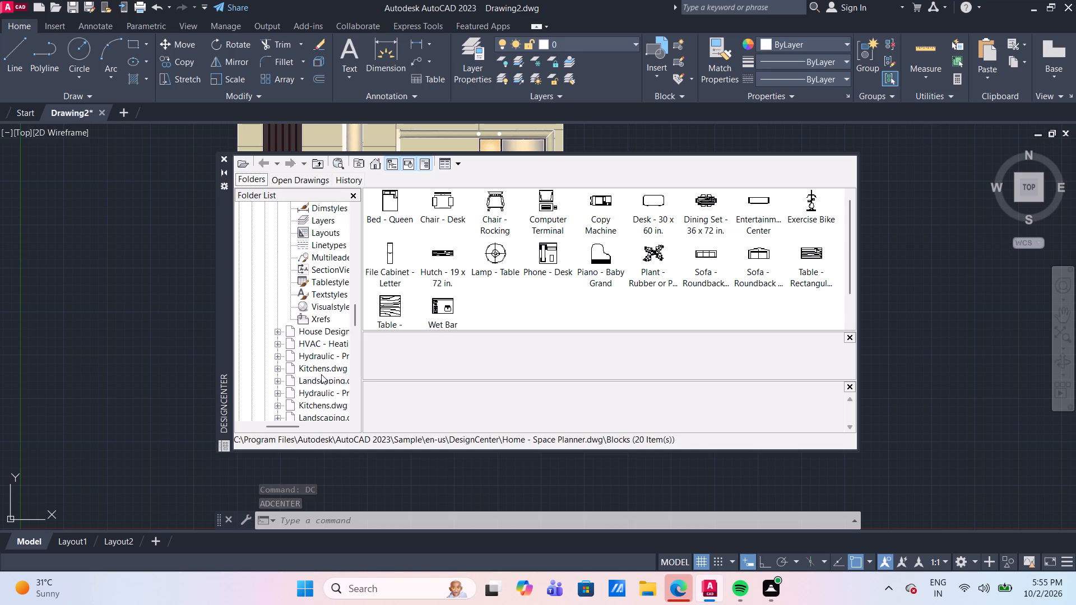
scroll(321, 374, down, 1)
click(324, 381)
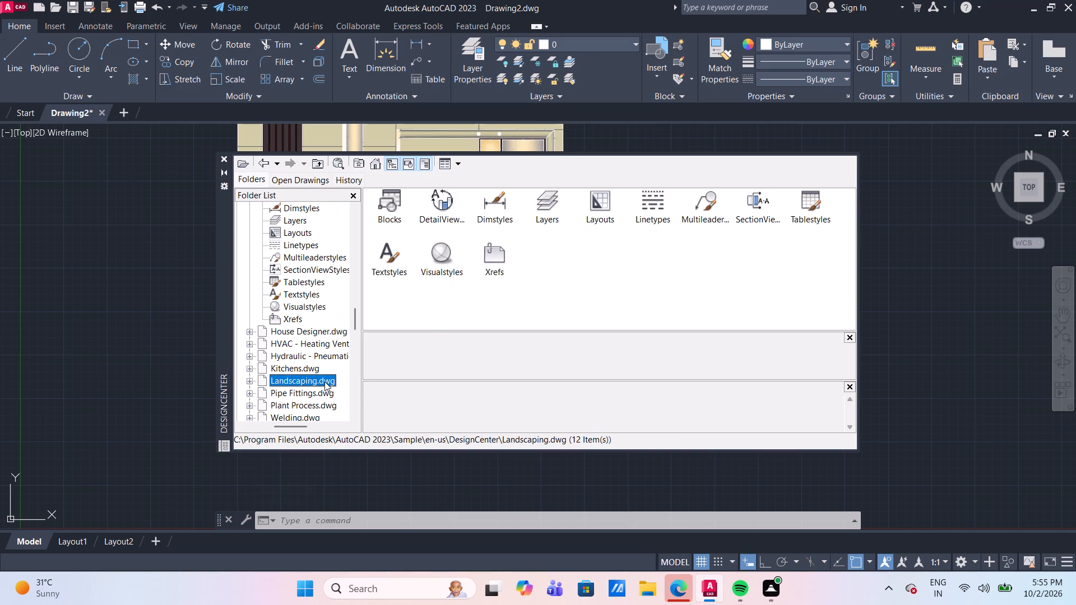
double_click(399, 202)
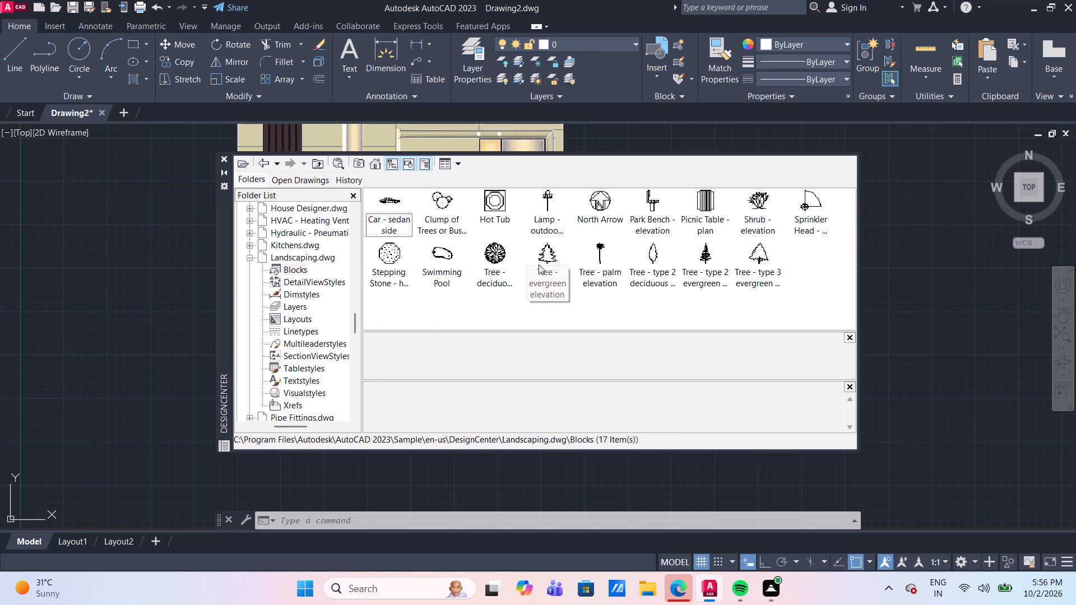
Insert the Tree - type 2 evergreen elevation block exploded at scale 1, in the empty space beside the house.
click(698, 266)
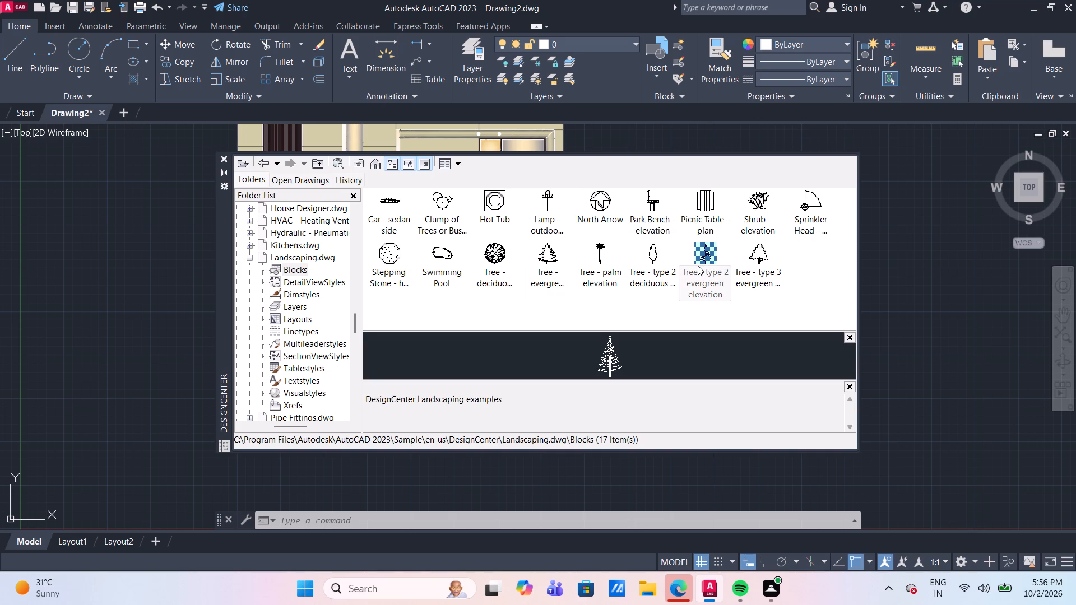
right_click(698, 266)
click(722, 272)
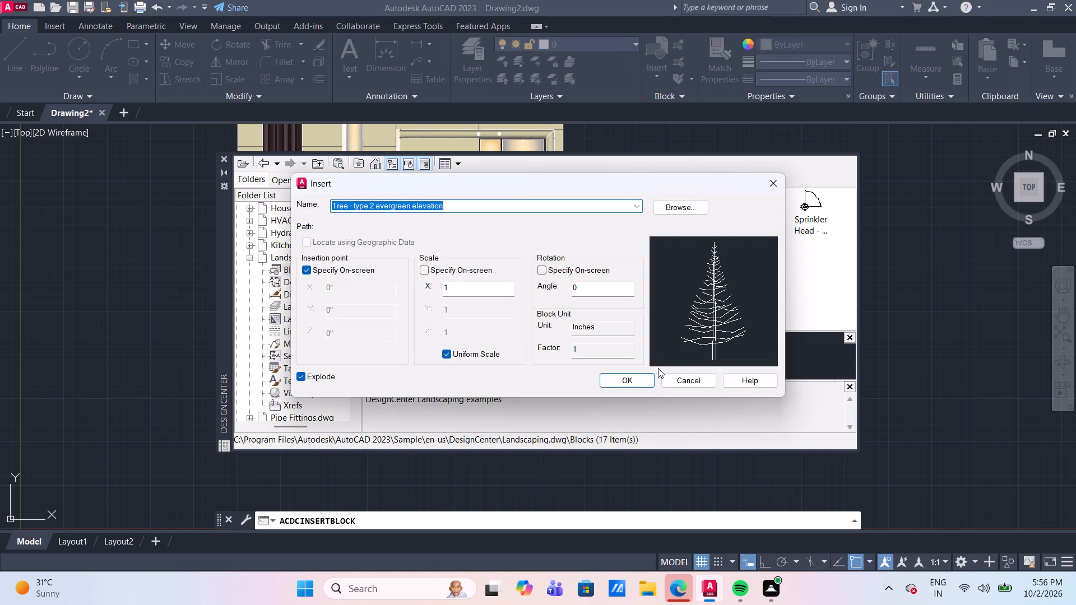
click(622, 377)
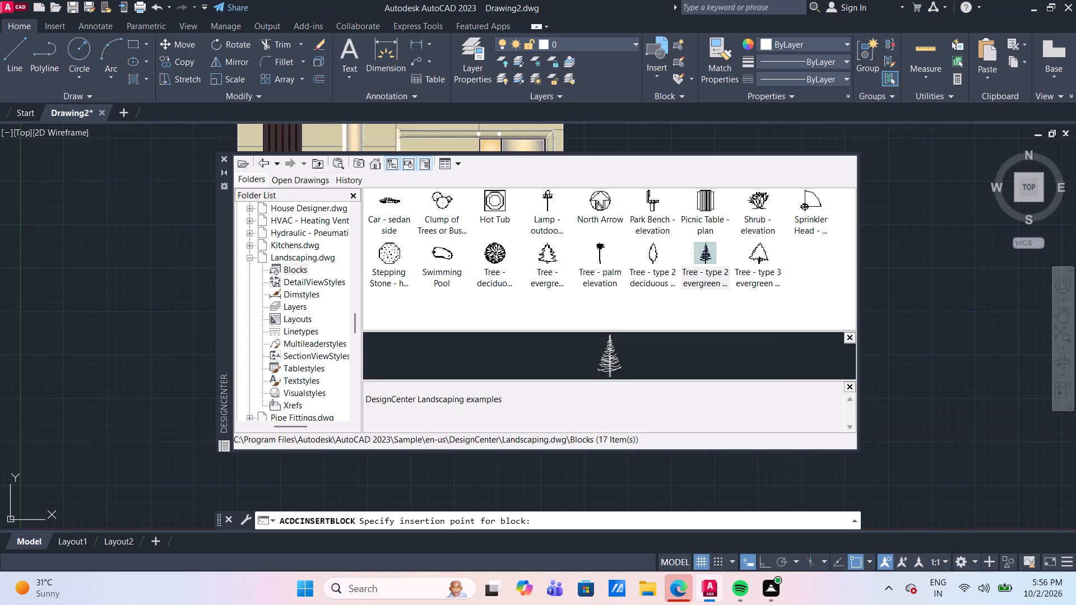
click(944, 378)
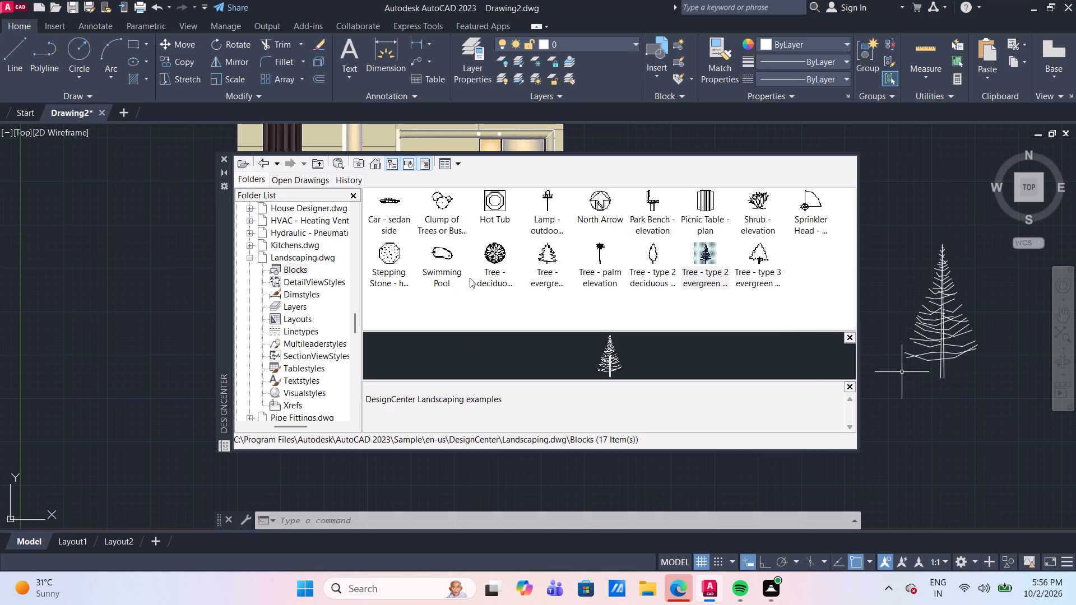
Start inserting the Tree - evergreen elevation block, entering 0.5 for its block unit factor.
click(545, 269)
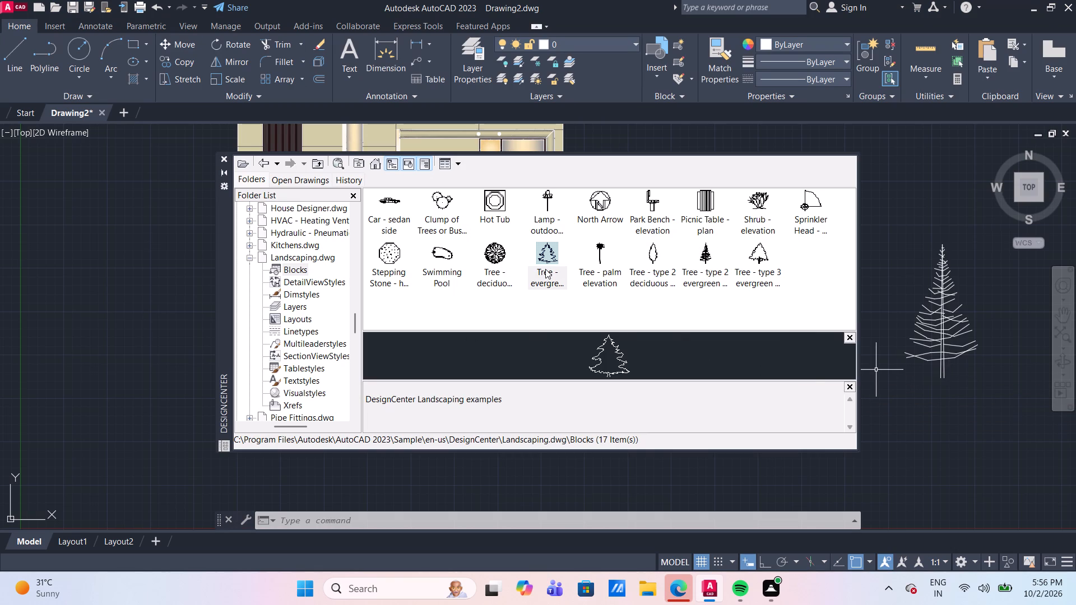
right_click(545, 269)
click(609, 282)
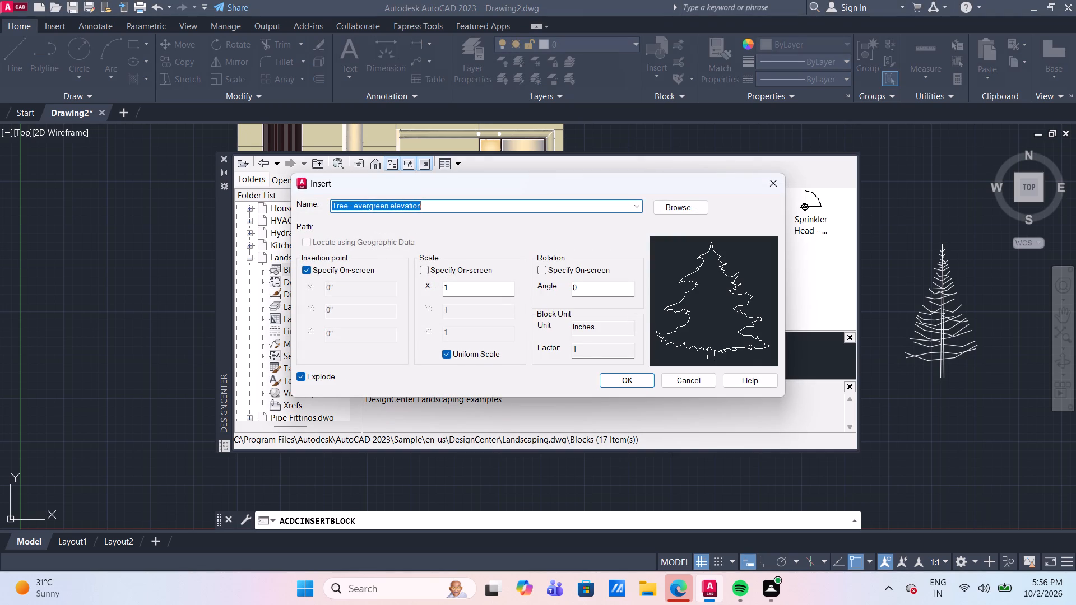
drag(580, 350, 569, 346)
text(0.5)
key(Return)
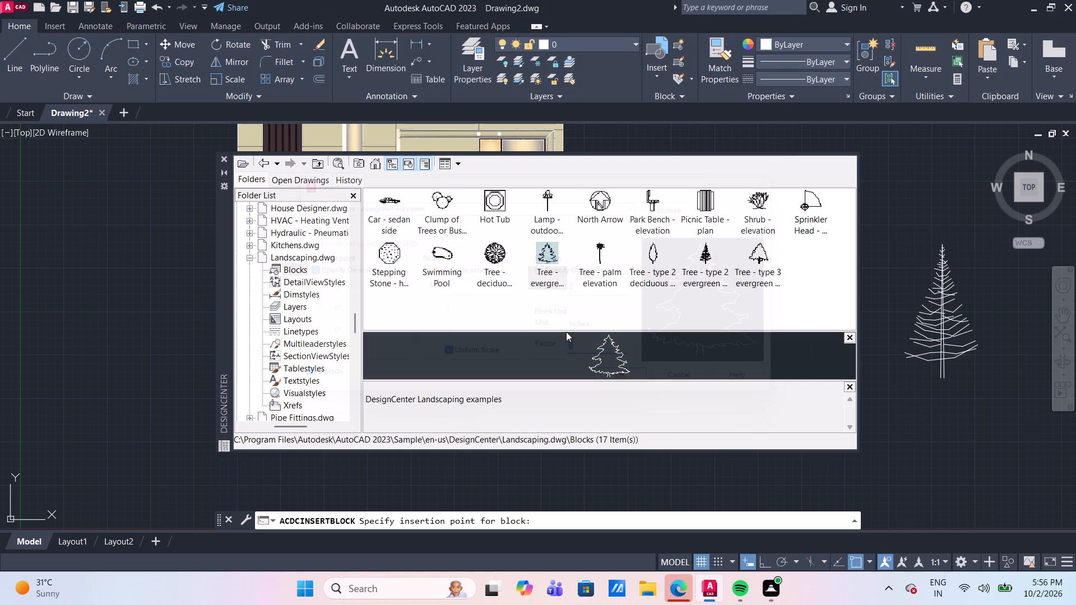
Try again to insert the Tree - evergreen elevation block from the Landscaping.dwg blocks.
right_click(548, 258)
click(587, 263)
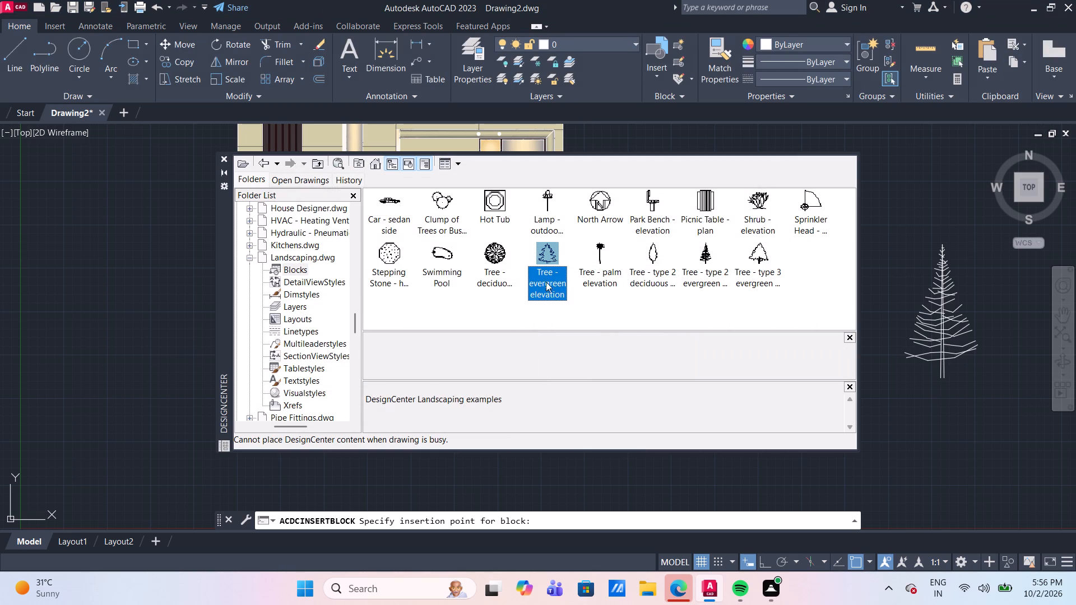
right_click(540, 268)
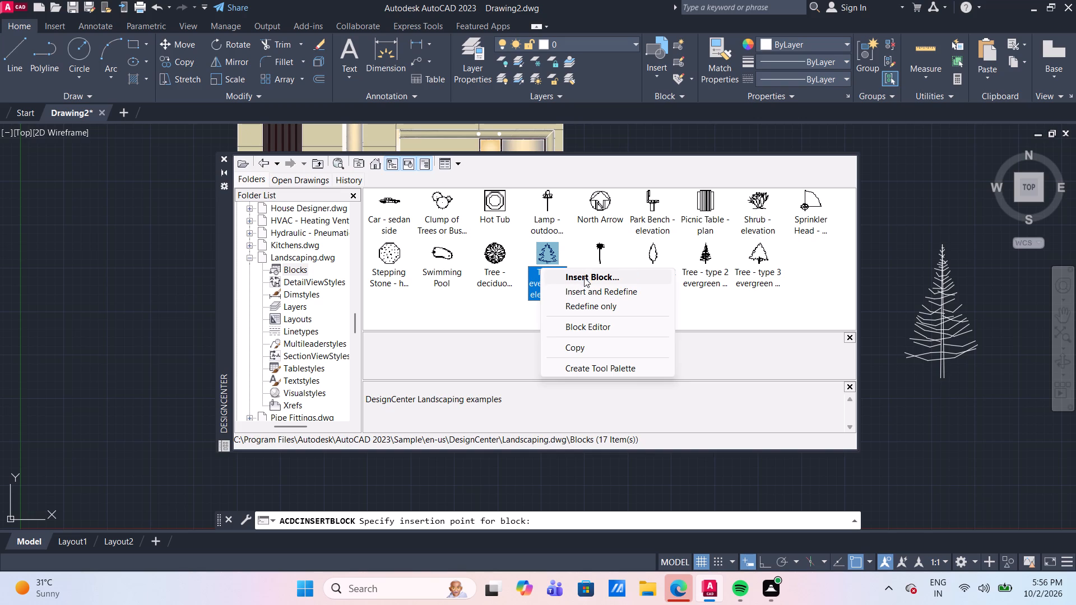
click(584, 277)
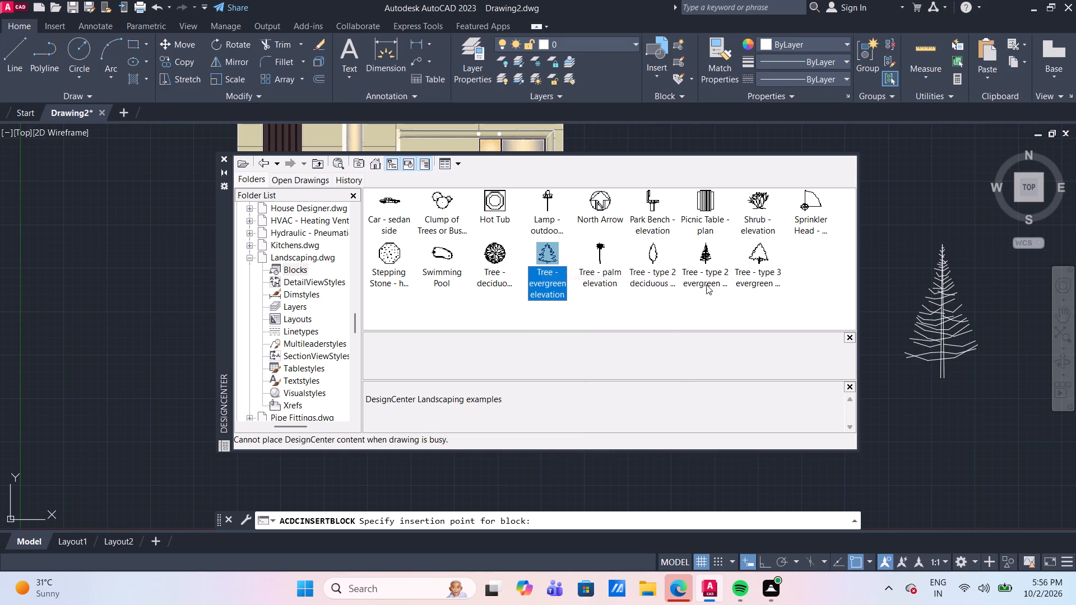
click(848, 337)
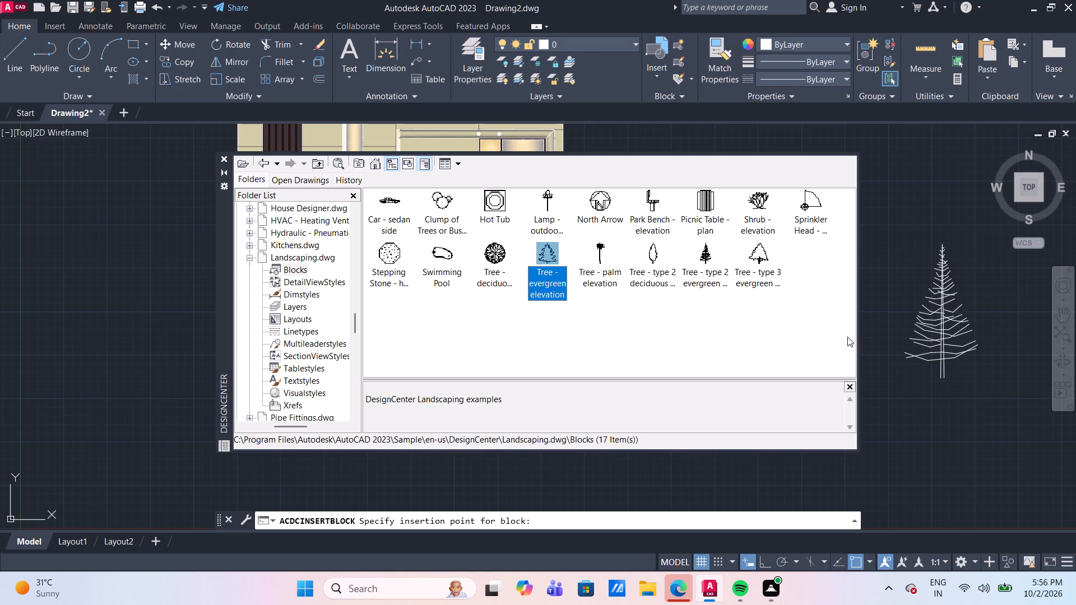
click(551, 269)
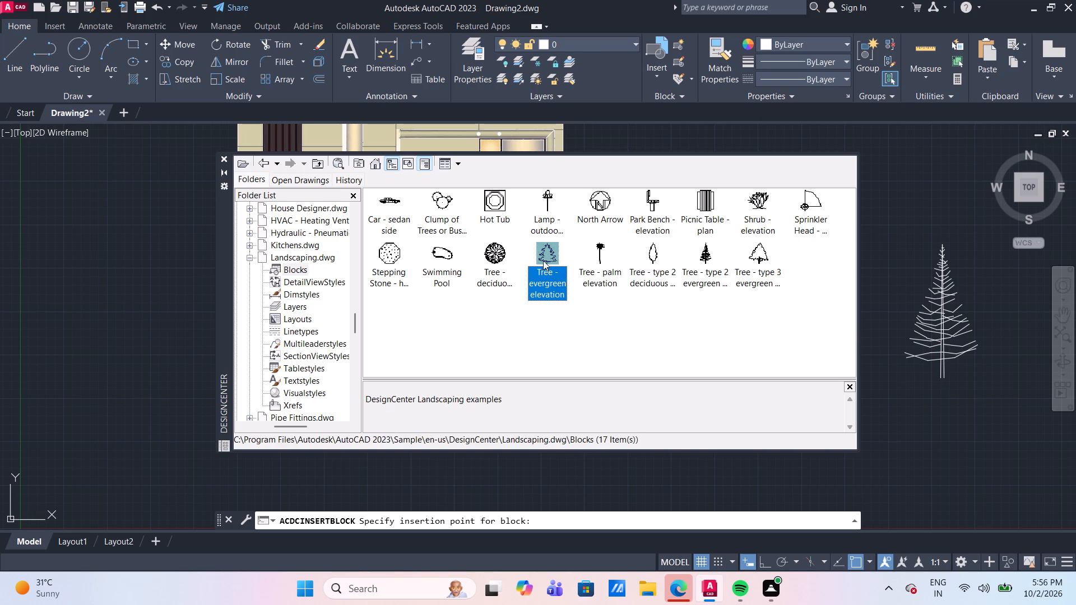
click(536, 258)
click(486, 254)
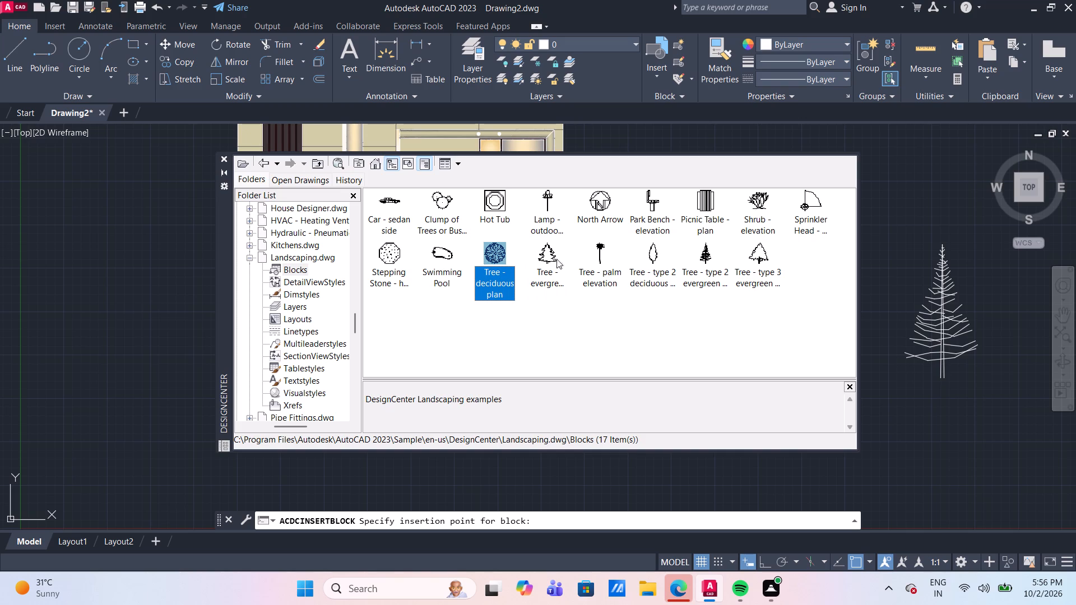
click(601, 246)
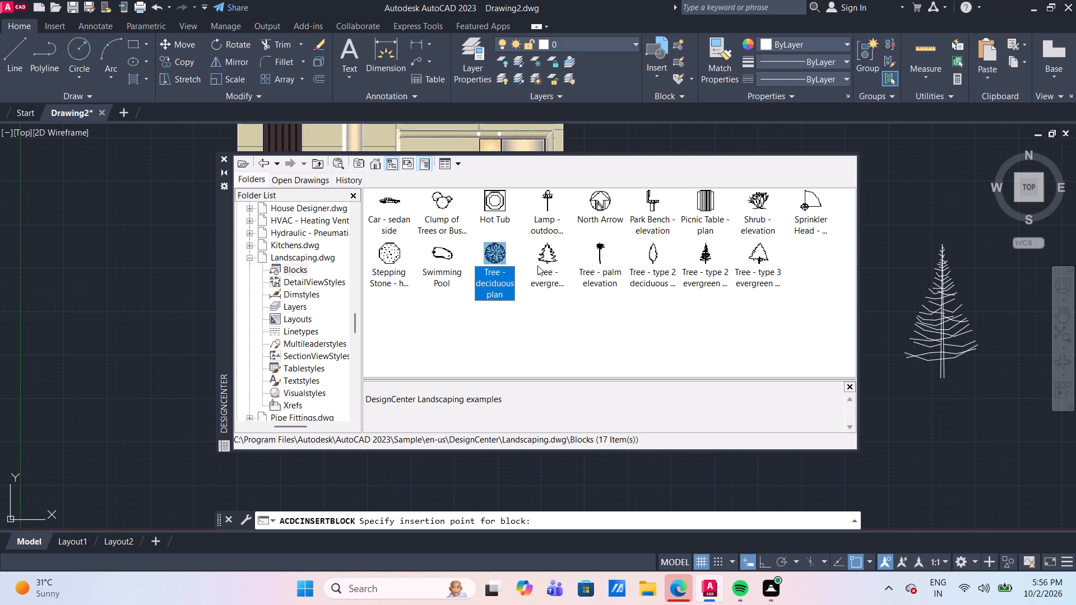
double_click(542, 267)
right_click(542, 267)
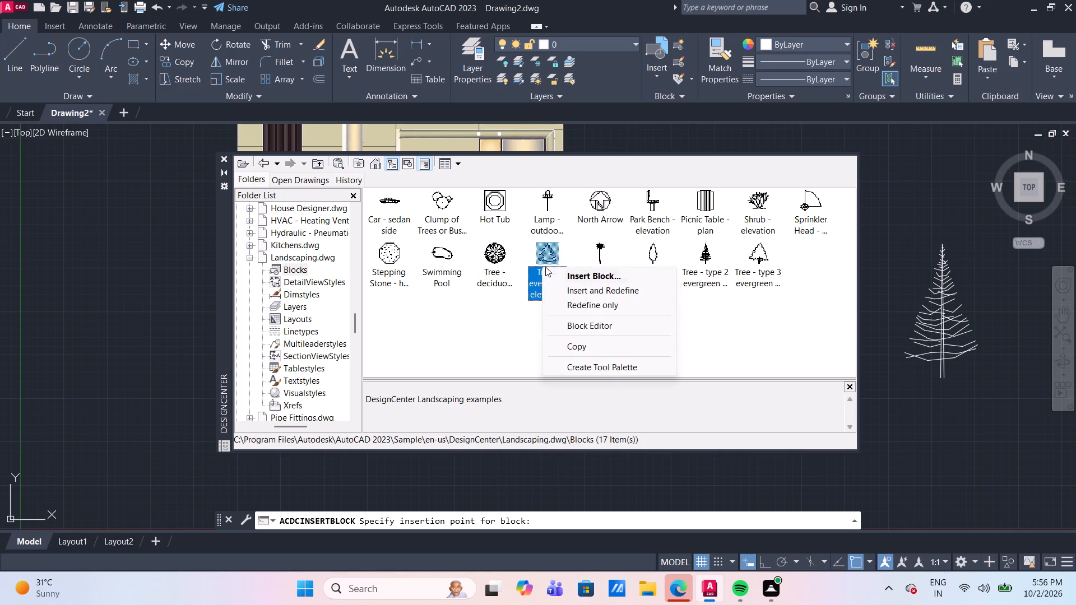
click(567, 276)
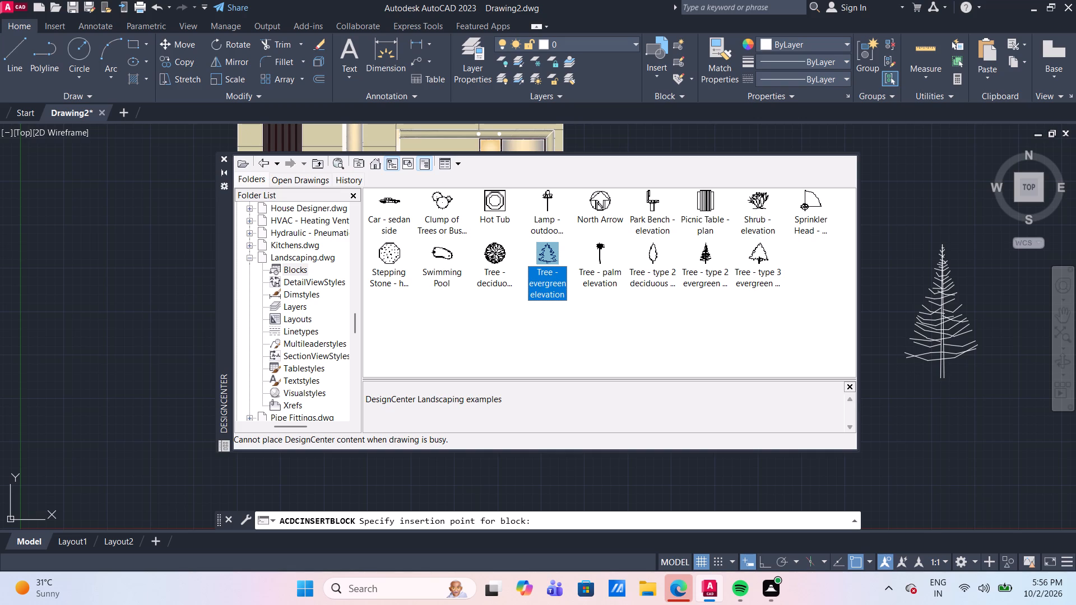
Hide the block description area and close DesignCenter.
click(852, 384)
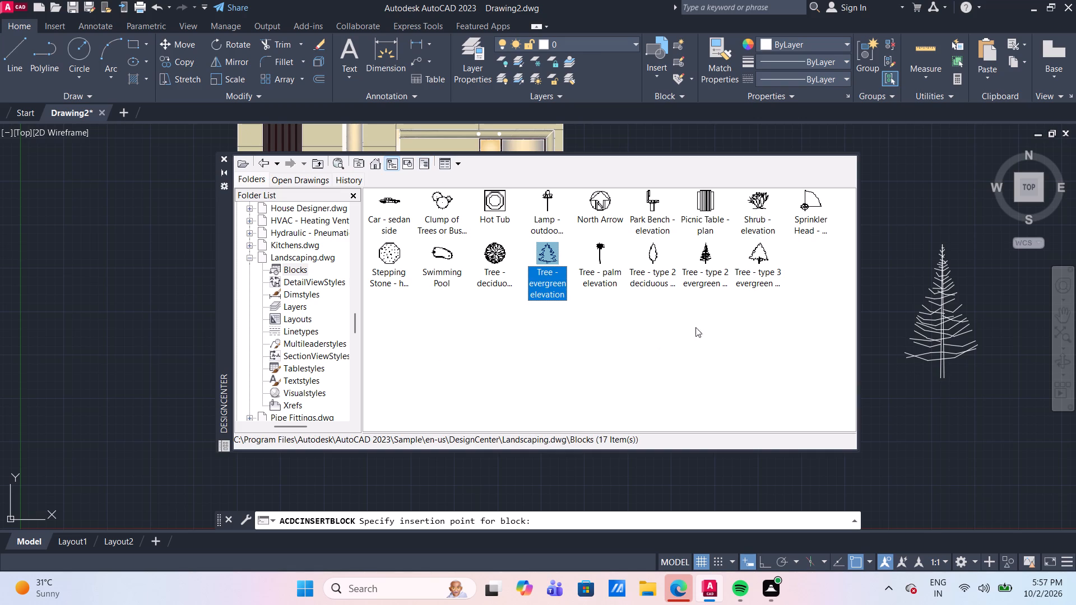
click(224, 157)
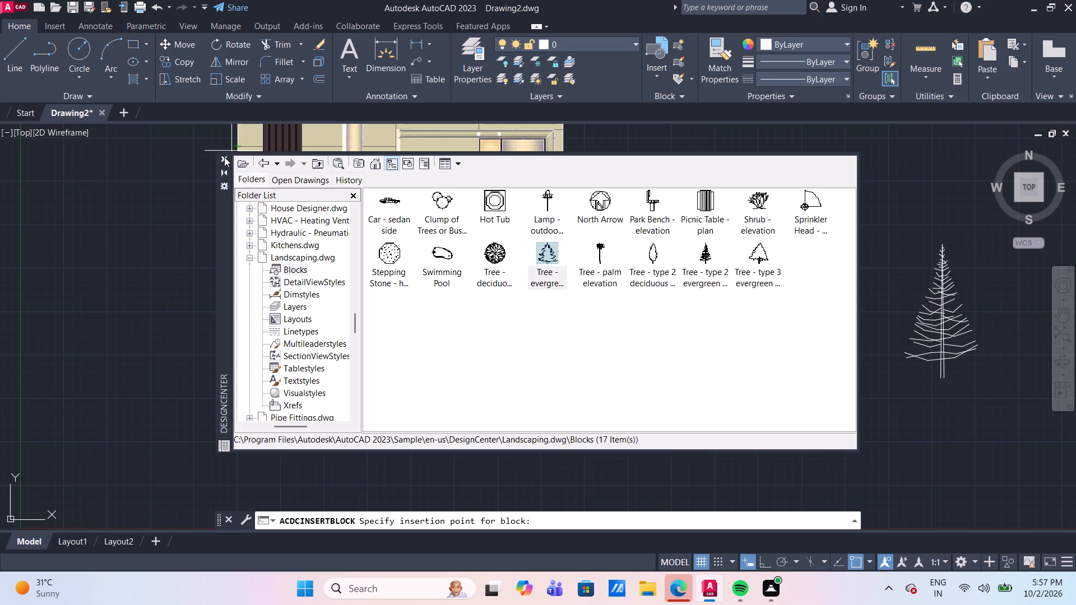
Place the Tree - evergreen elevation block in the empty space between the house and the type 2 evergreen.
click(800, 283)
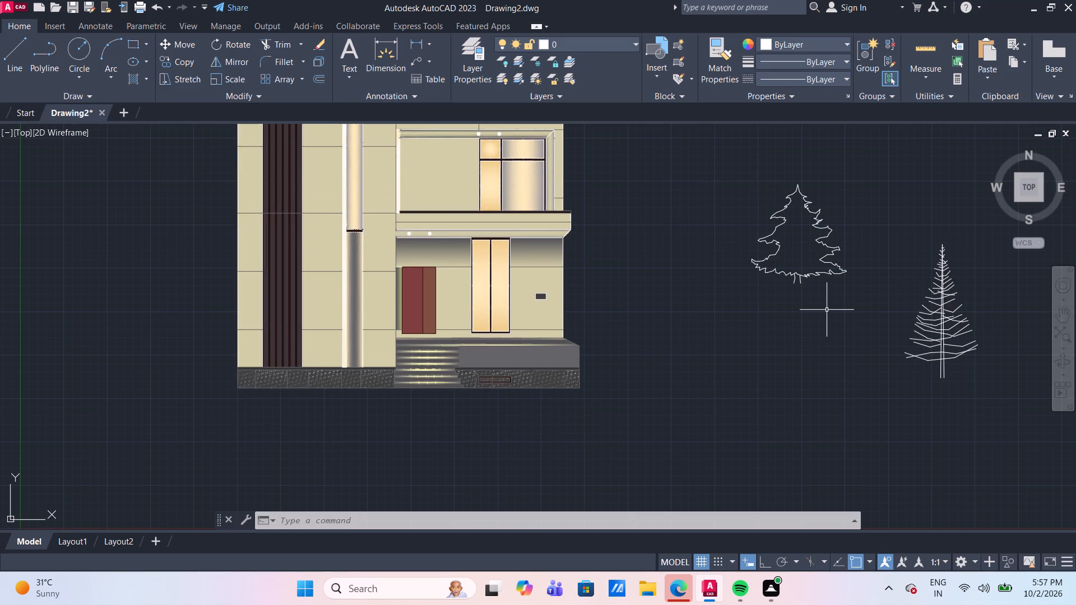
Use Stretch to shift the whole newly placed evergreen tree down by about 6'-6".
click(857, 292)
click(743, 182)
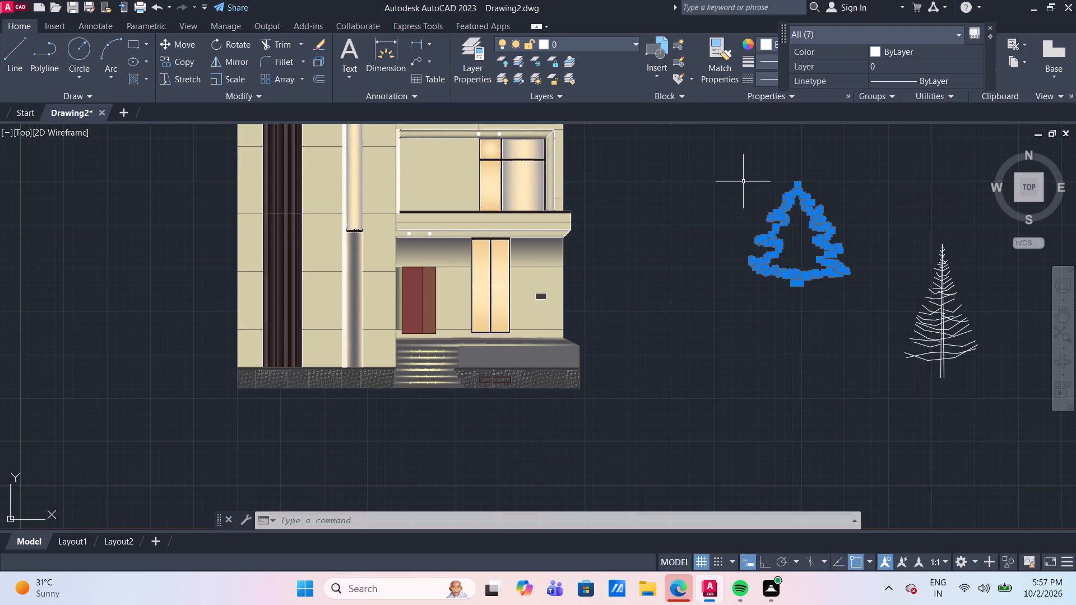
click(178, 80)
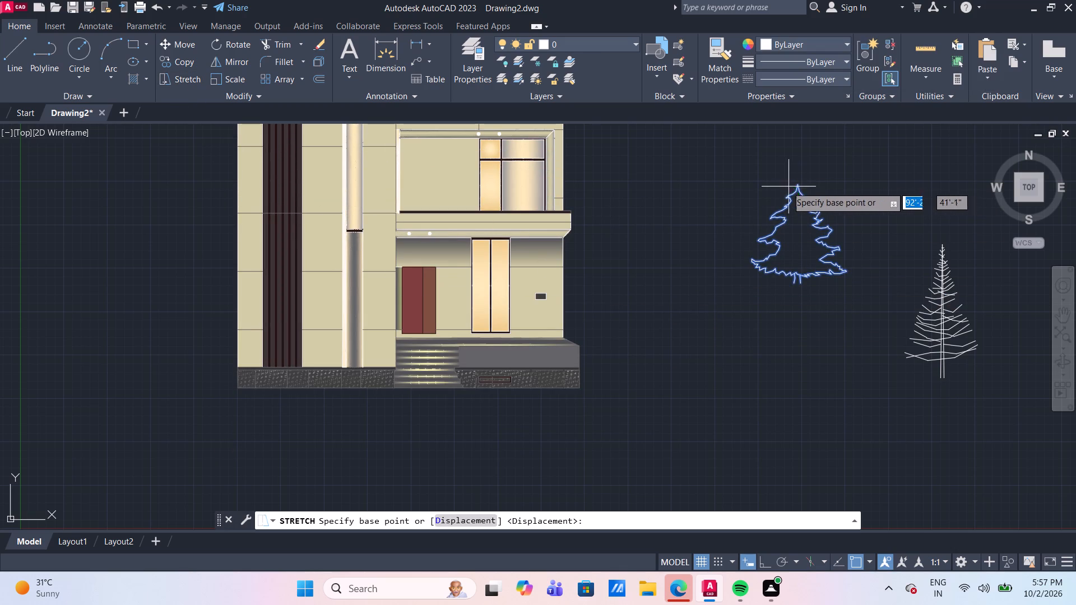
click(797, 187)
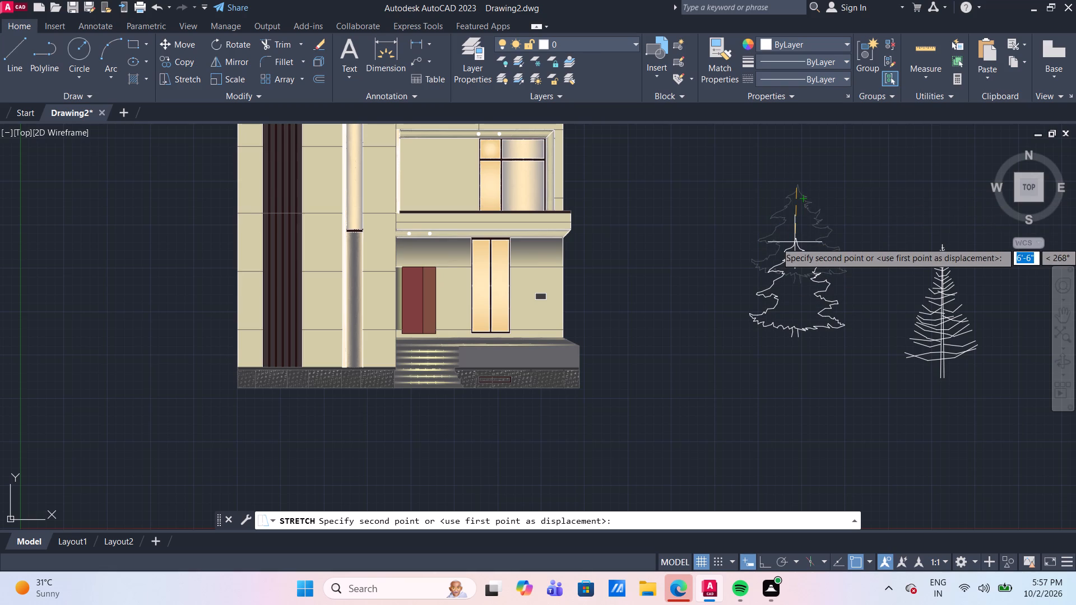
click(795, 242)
Erase both evergreen trees standing beside the house.
scroll(868, 302, down, 1)
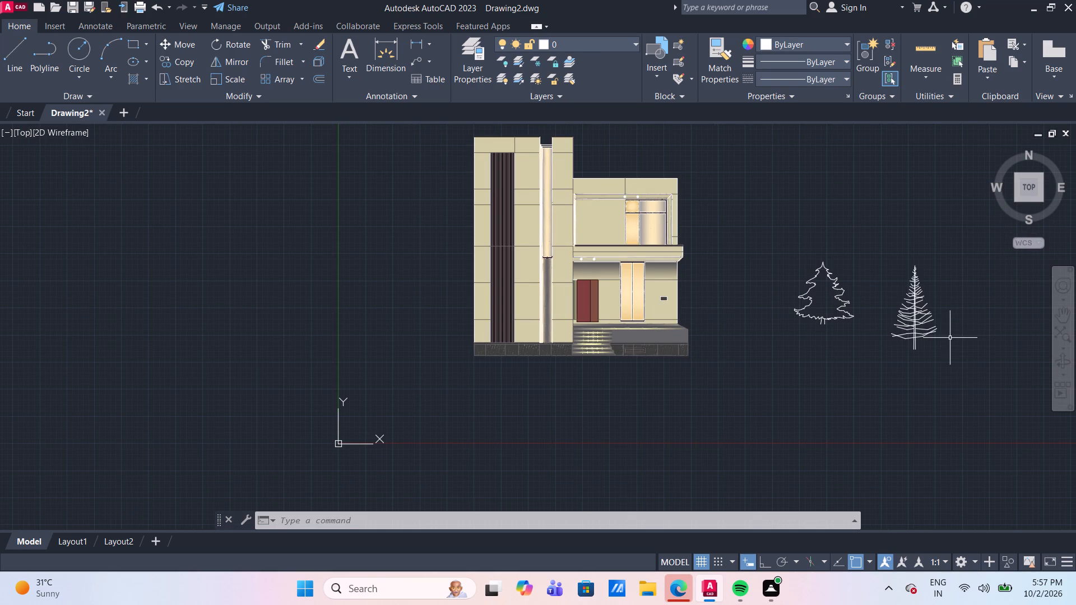
scroll(965, 365, up, 1)
middle_drag(943, 363, 838, 391)
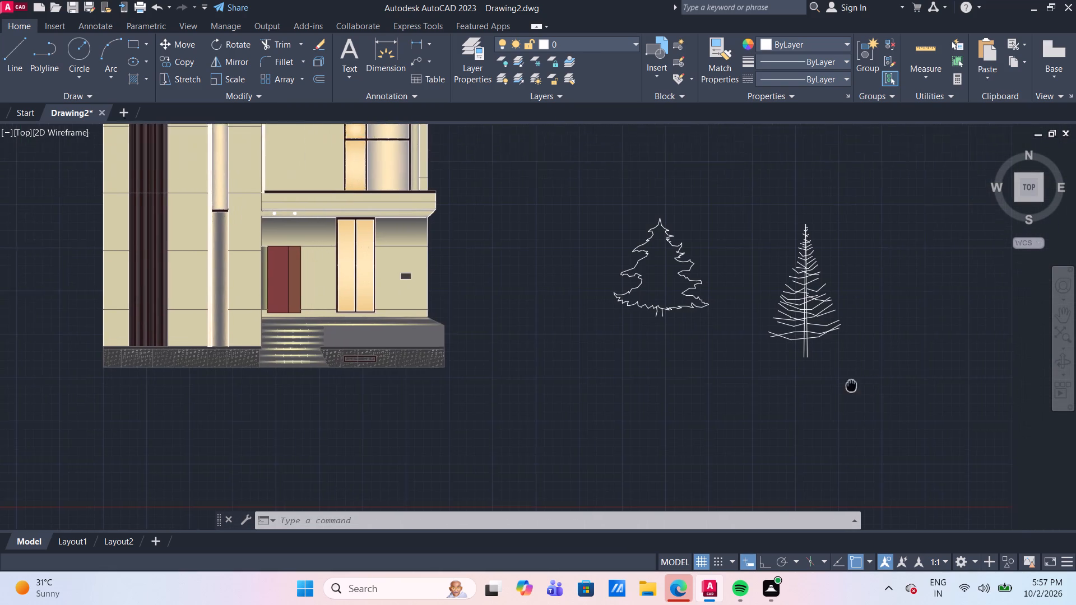
middle_drag(838, 391, 824, 395)
scroll(804, 374, up, 1)
middle_drag(806, 374, 808, 375)
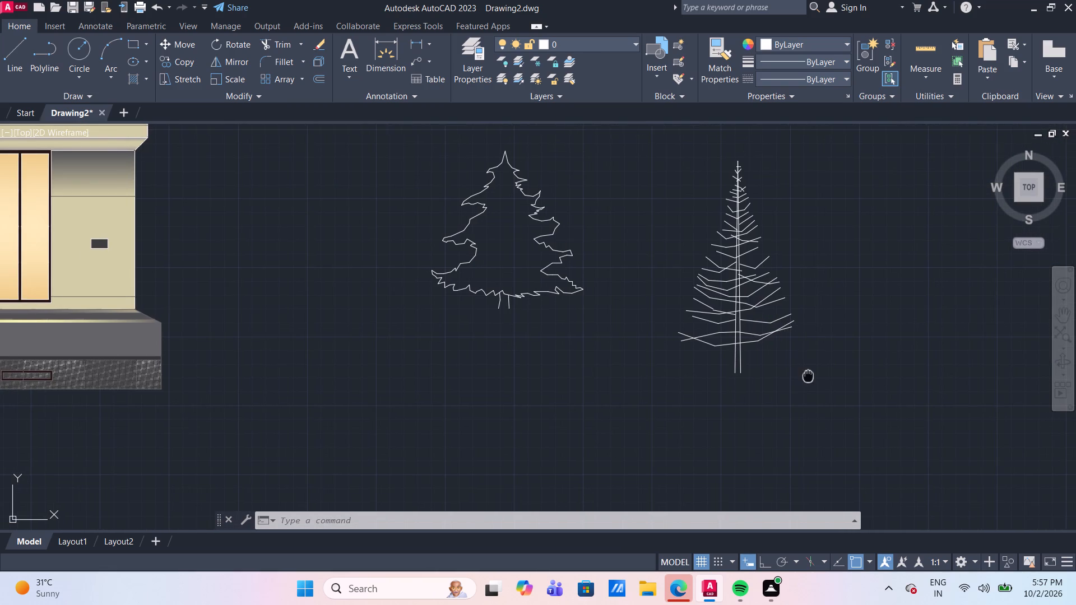
middle_drag(808, 375, 819, 389)
scroll(818, 389, down, 2)
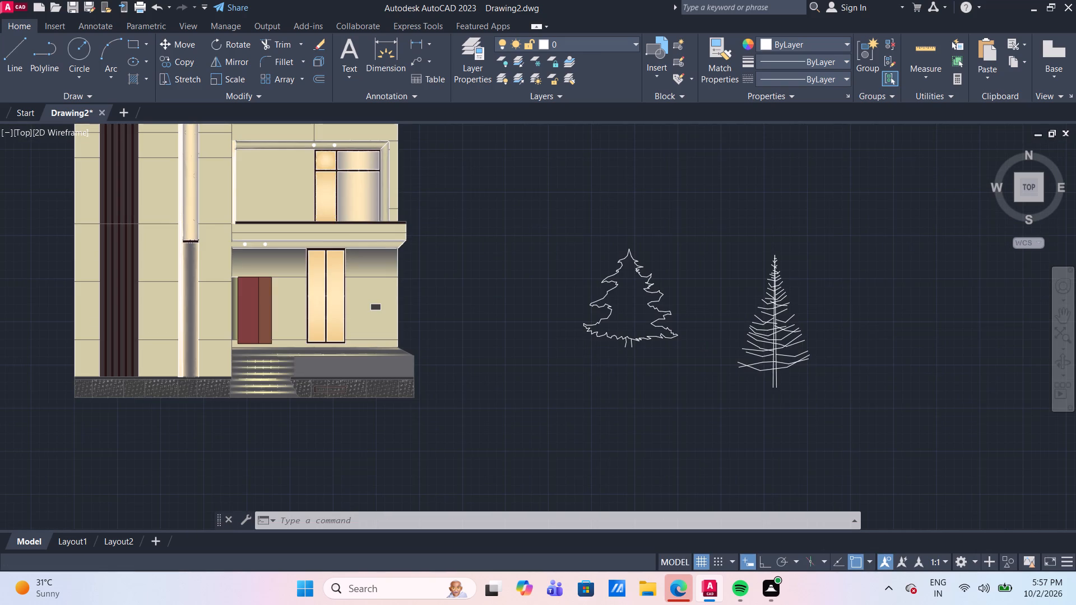
scroll(818, 390, down, 1)
click(860, 415)
click(683, 302)
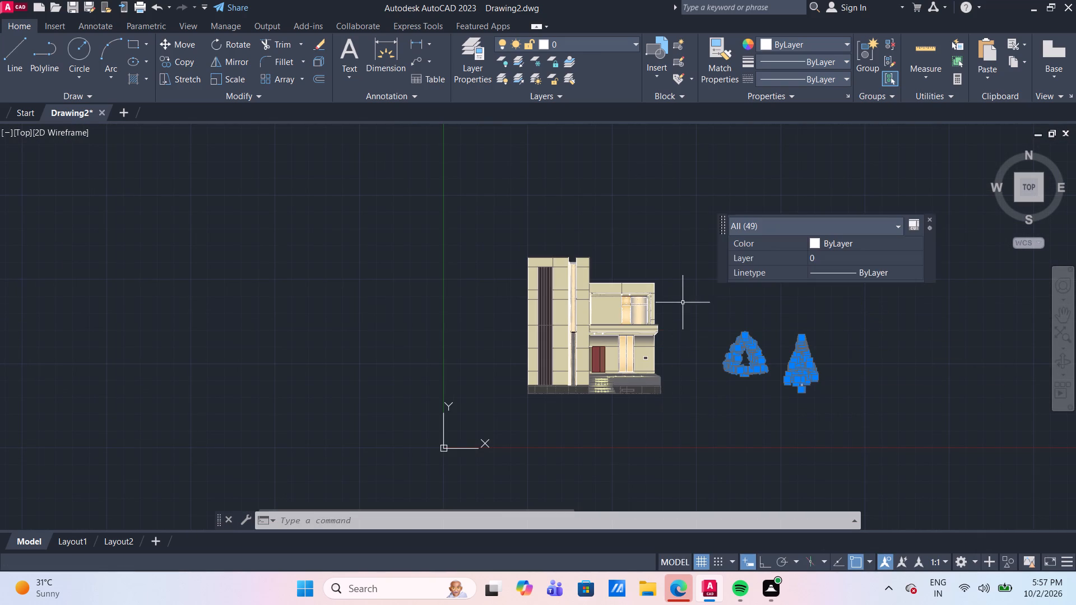
key(Delete)
Insert the Tree - palm elevation block from DesignCenter, exploded at scale 1, in the empty space beside the house, and close DesignCenter.
scroll(699, 370, up, 2)
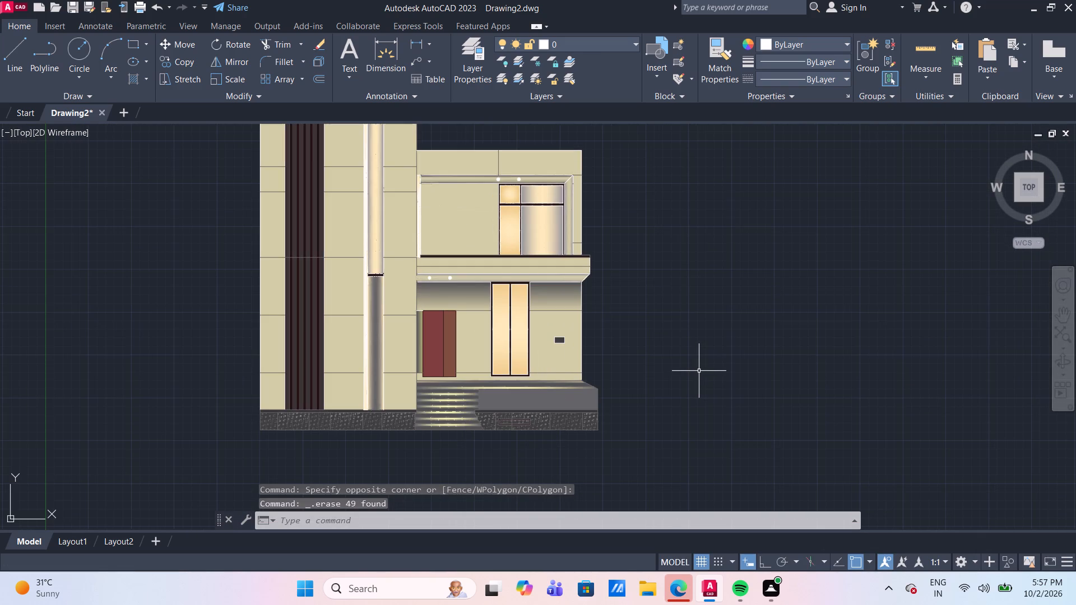
text(dc)
key(Return)
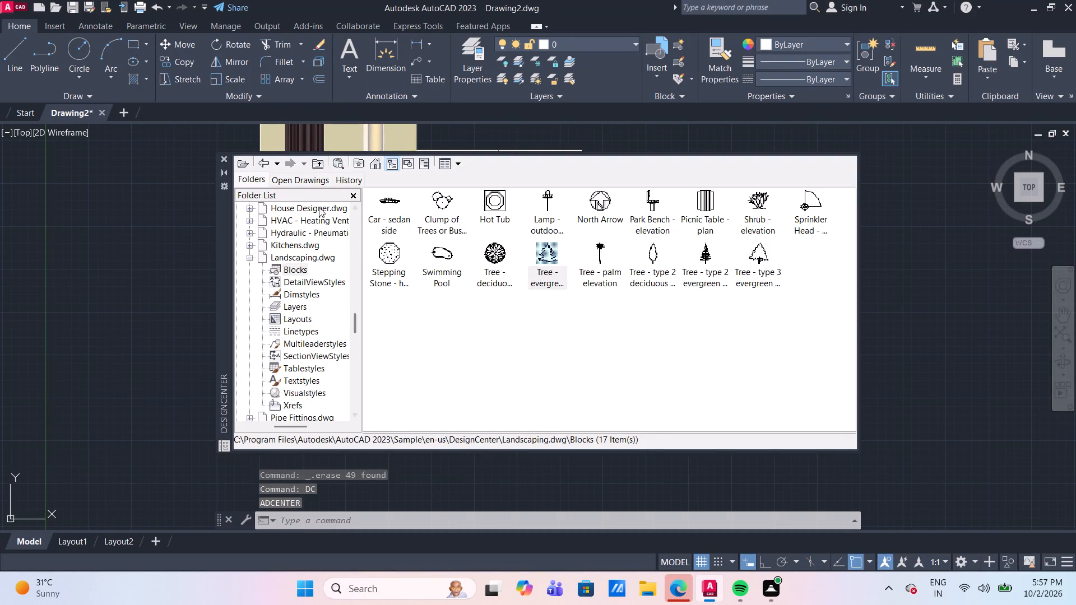
scroll(360, 353, down, 6)
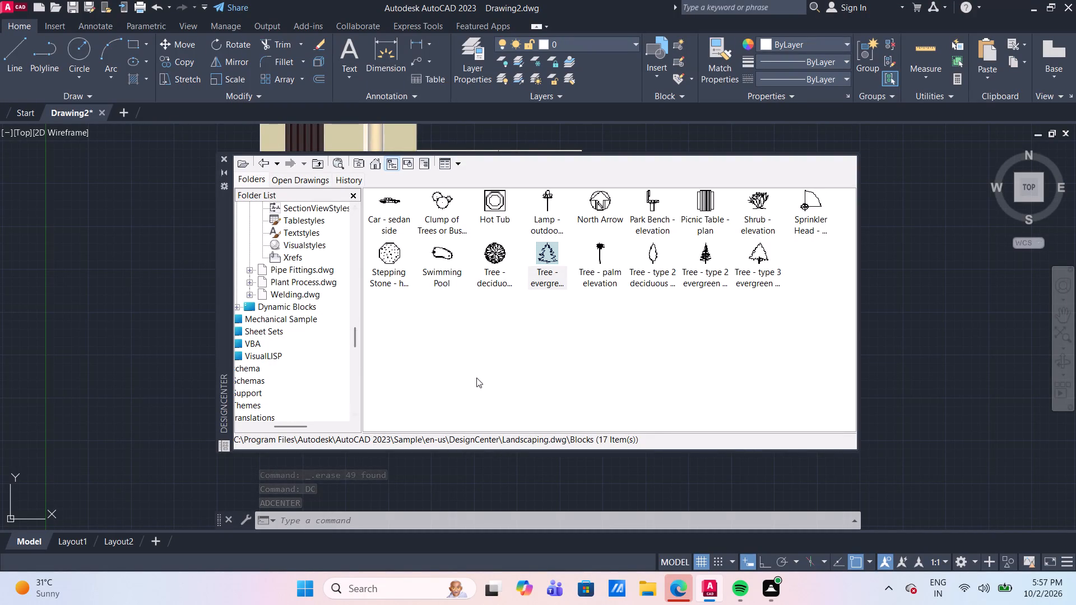
click(600, 250)
right_click(601, 250)
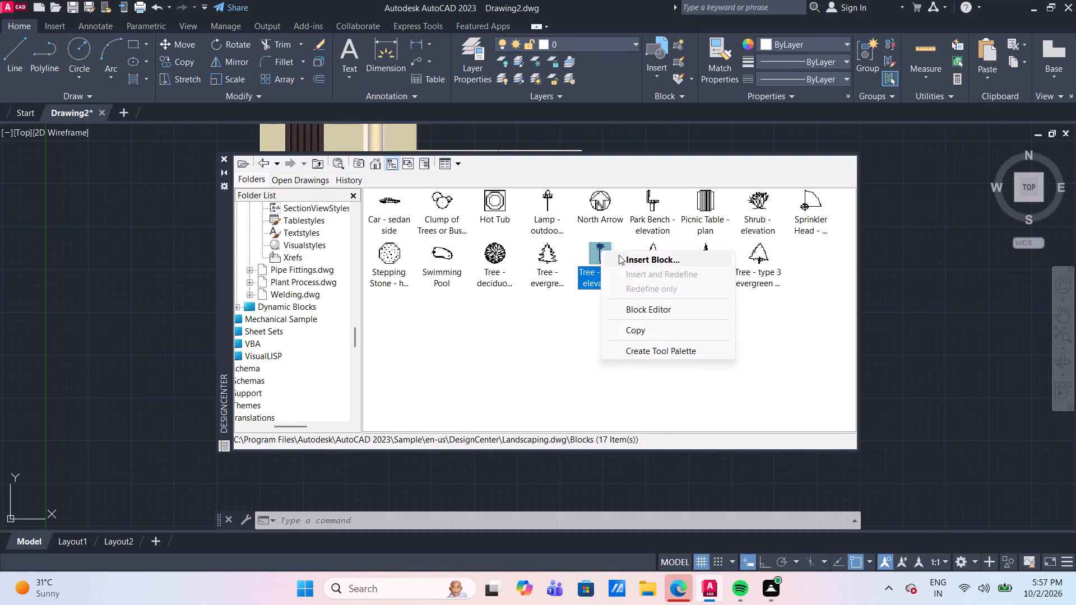
click(629, 257)
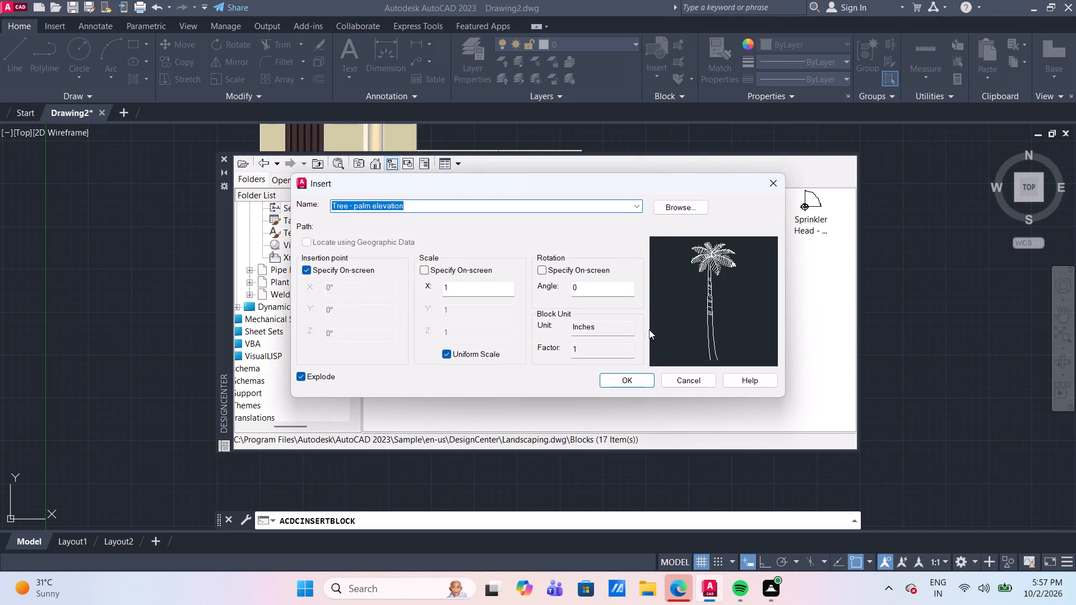
click(623, 381)
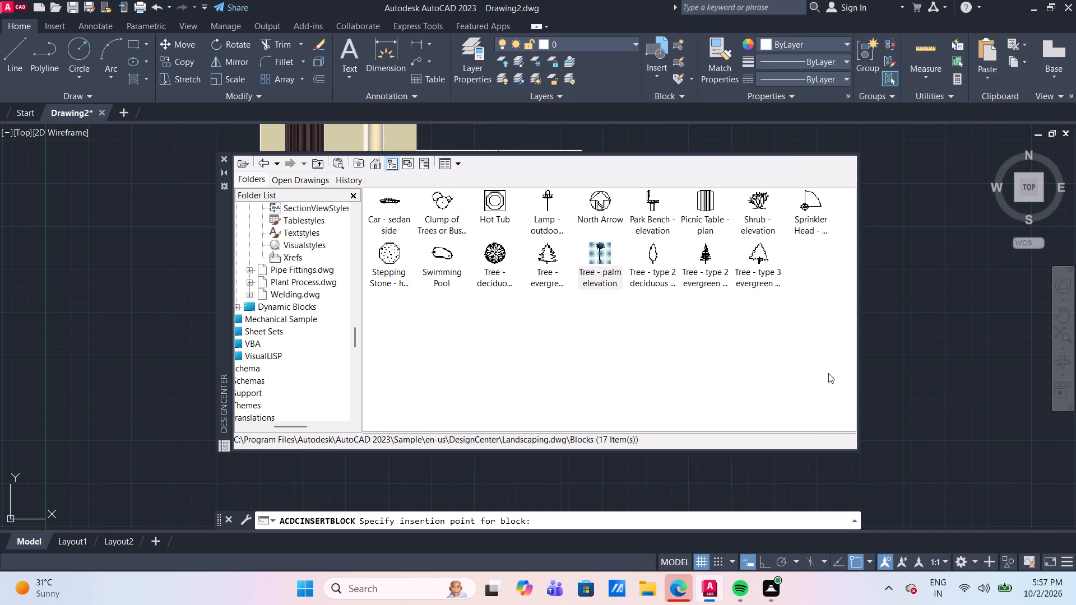
click(918, 361)
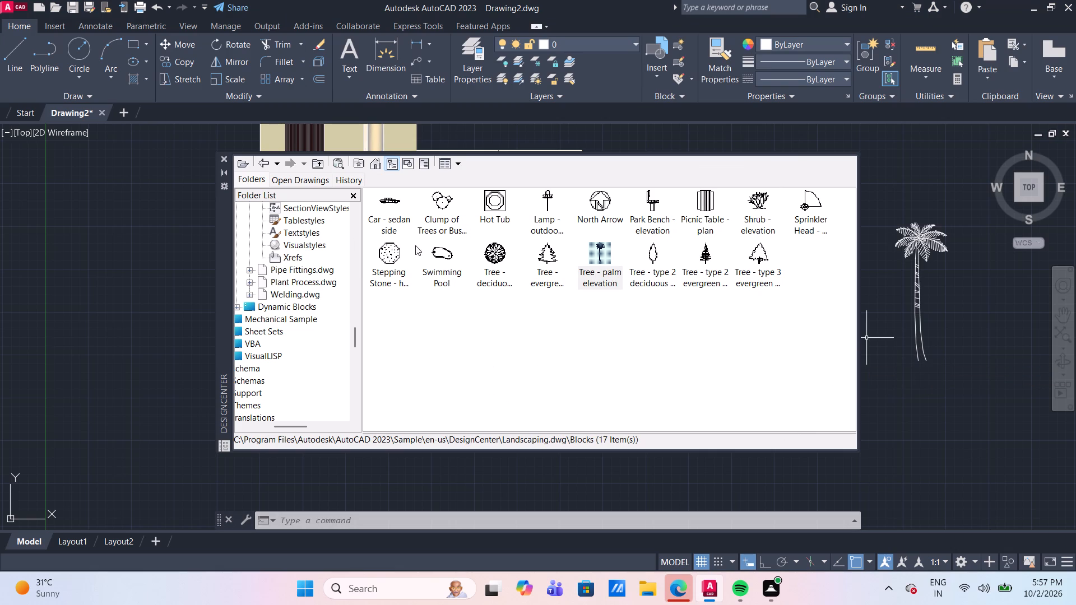
scroll(385, 176, up, 2)
click(223, 158)
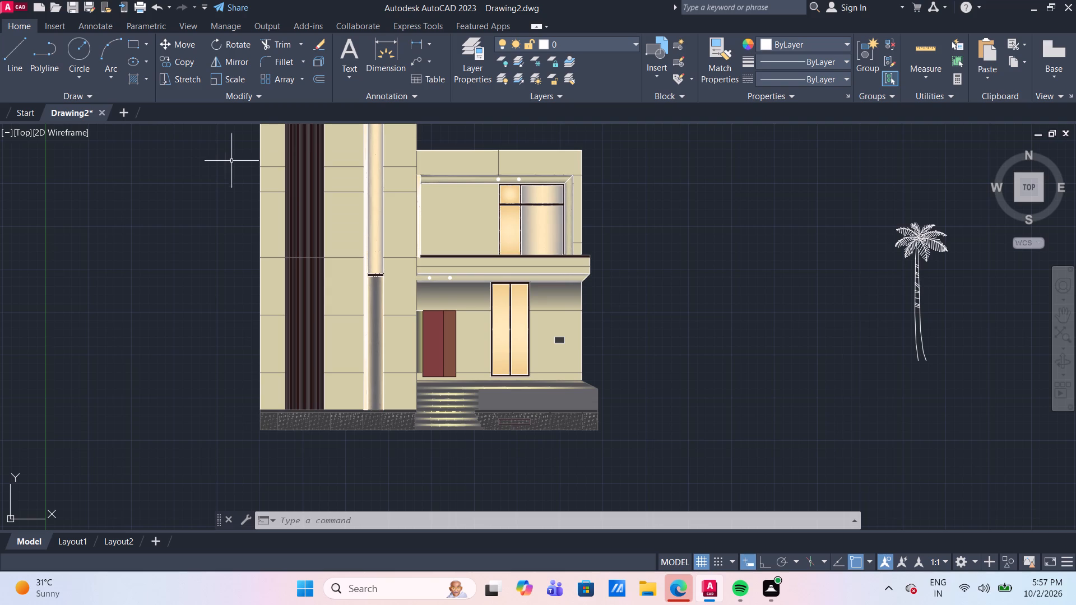
Reopen DesignCenter and insert the Tree - type 2 evergreen elevation block, exploded at scale 1, beside the palm tree.
middle_drag(983, 338, 964, 357)
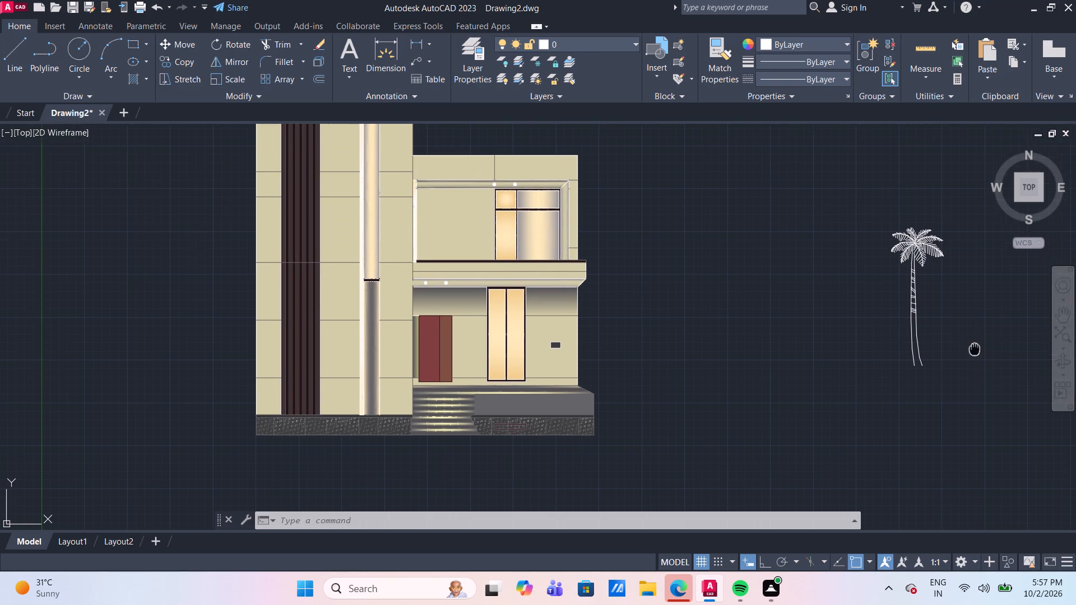
middle_drag(964, 357, 898, 377)
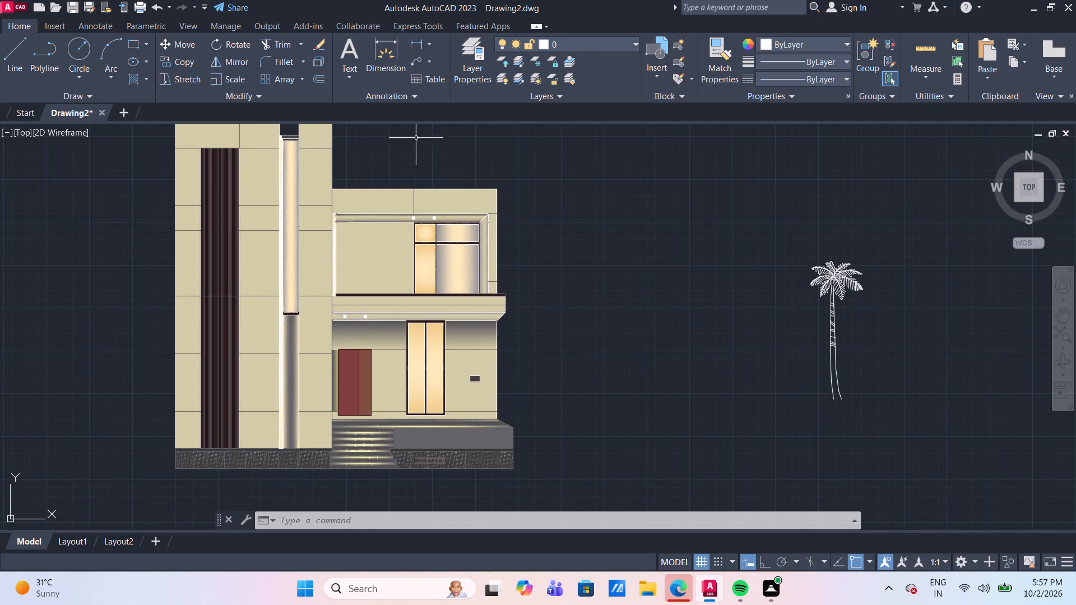
text(dc)
key(Return)
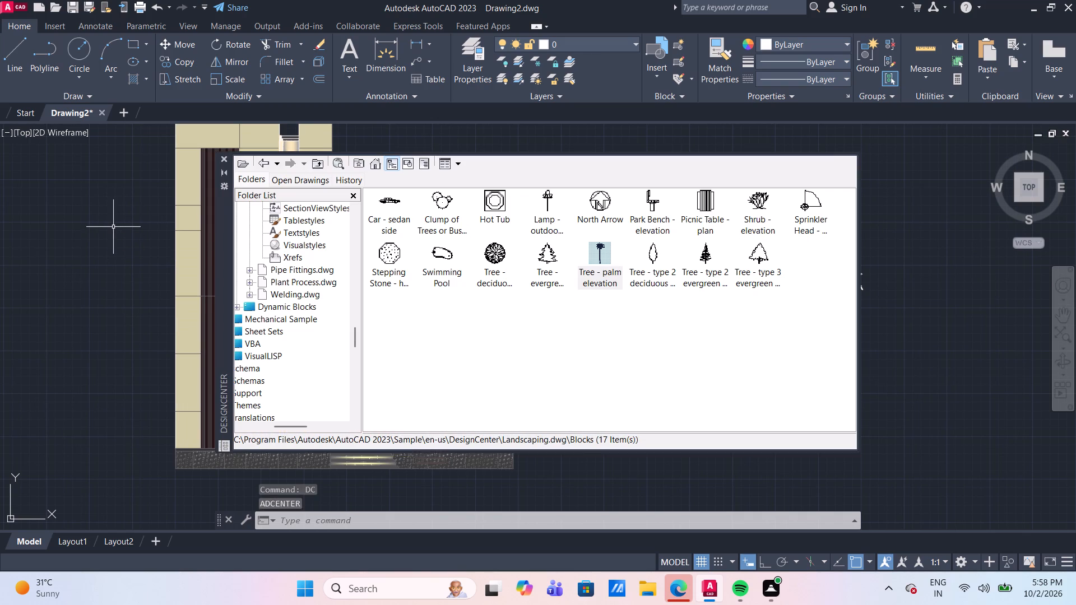
click(705, 254)
right_click(705, 254)
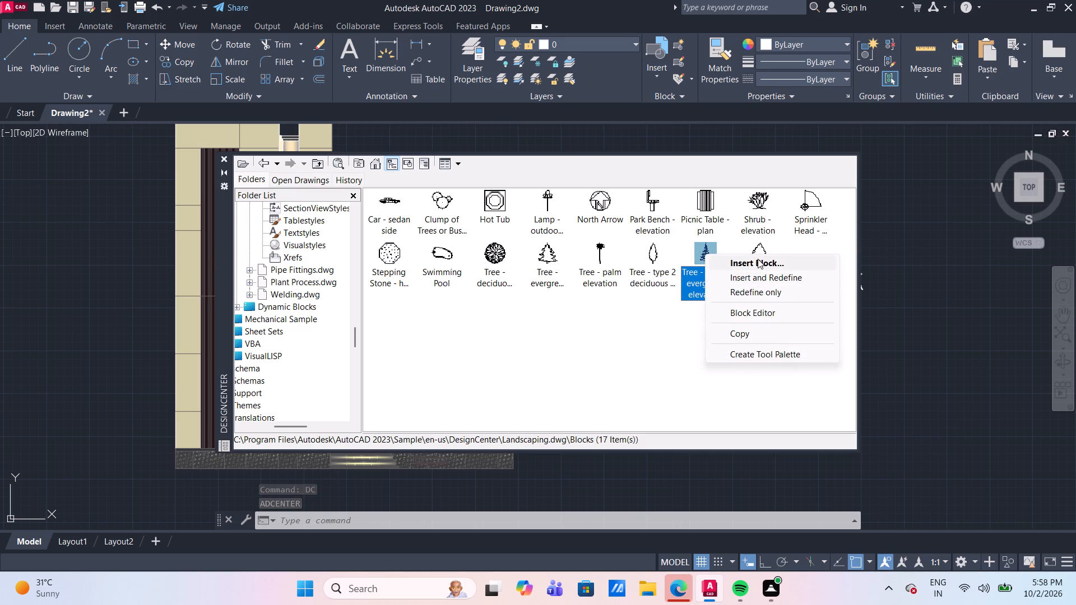
click(758, 259)
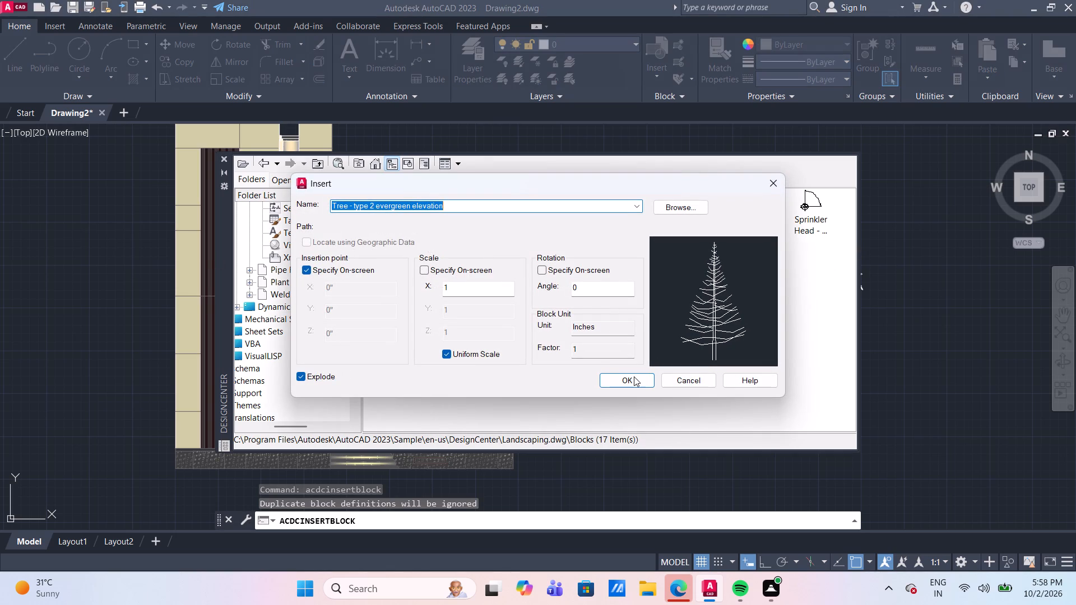
click(628, 383)
click(921, 401)
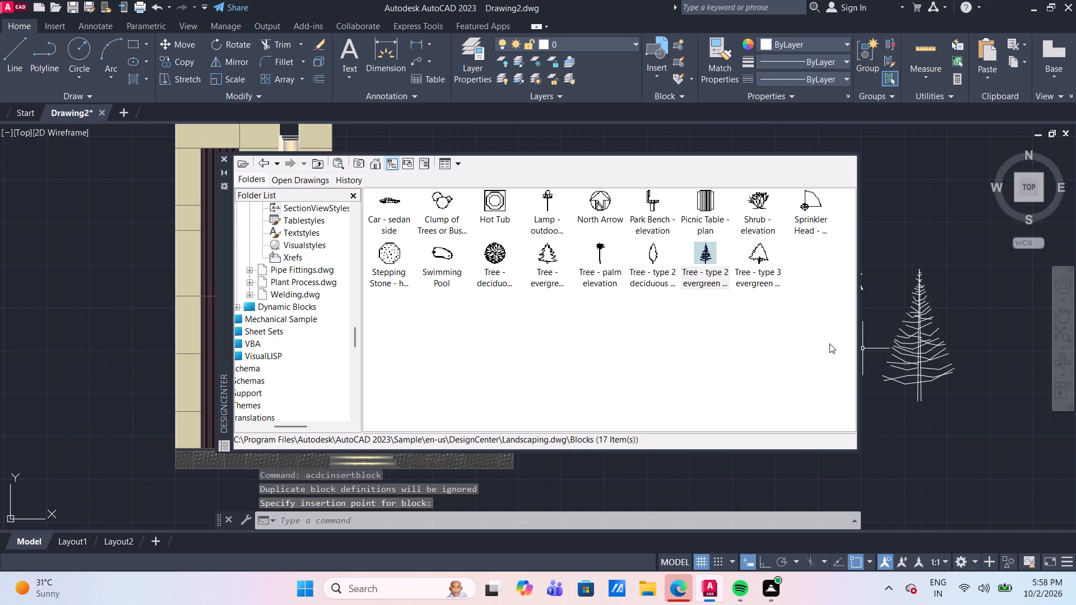
Insert the Shrub - elevation block, exploded at scale 1, below the type 2 evergreen.
click(758, 201)
right_click(758, 201)
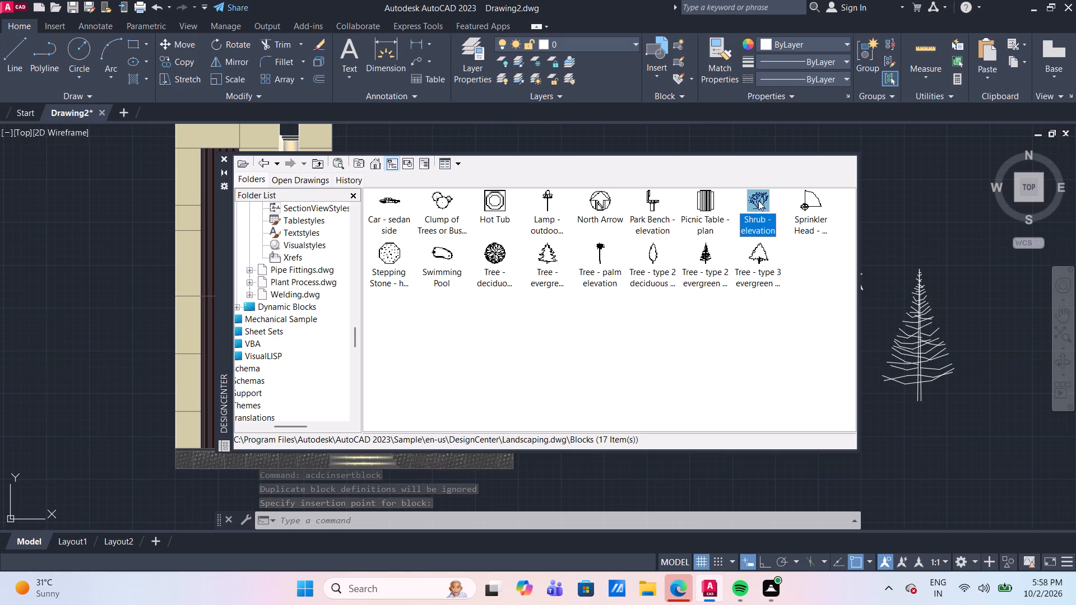
click(792, 207)
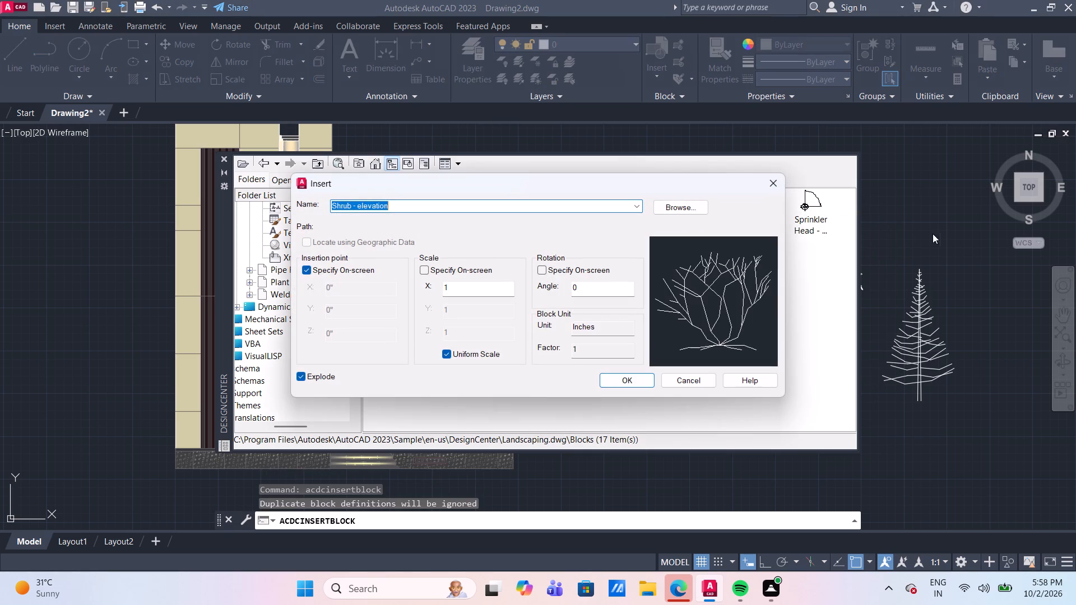
click(627, 383)
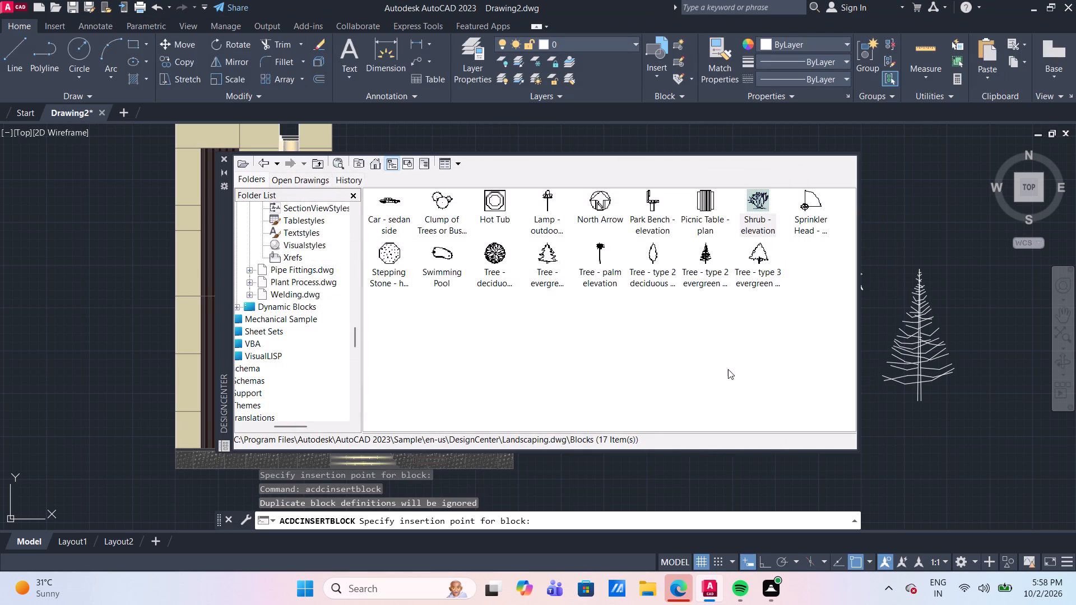
click(962, 485)
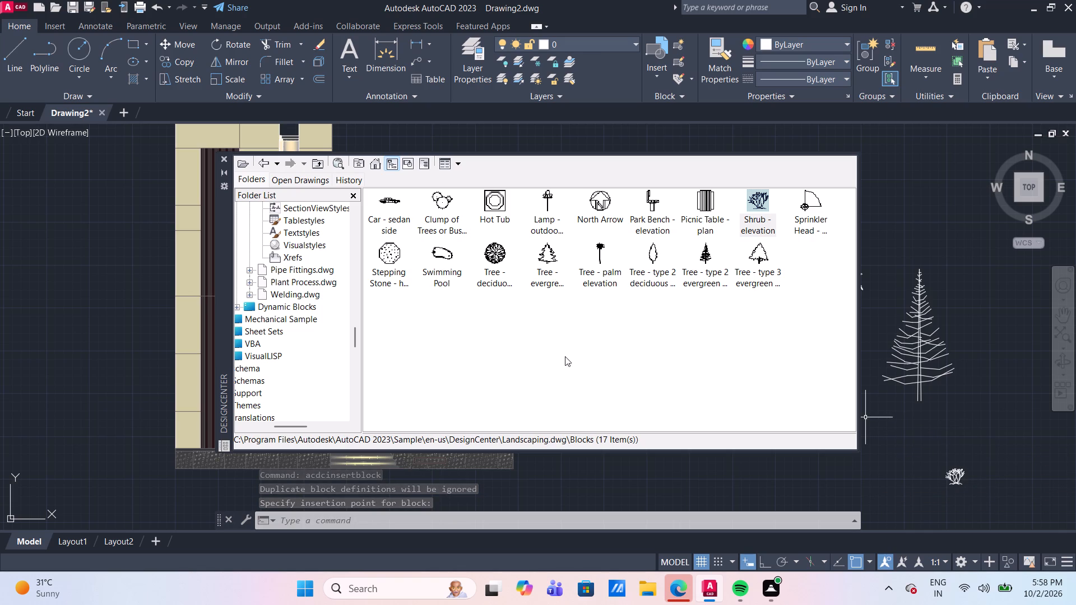
Insert the Tree - deciduous plan block, exploded at scale 1, above the type 2 evergreen, and close DesignCenter.
click(508, 254)
right_click(497, 254)
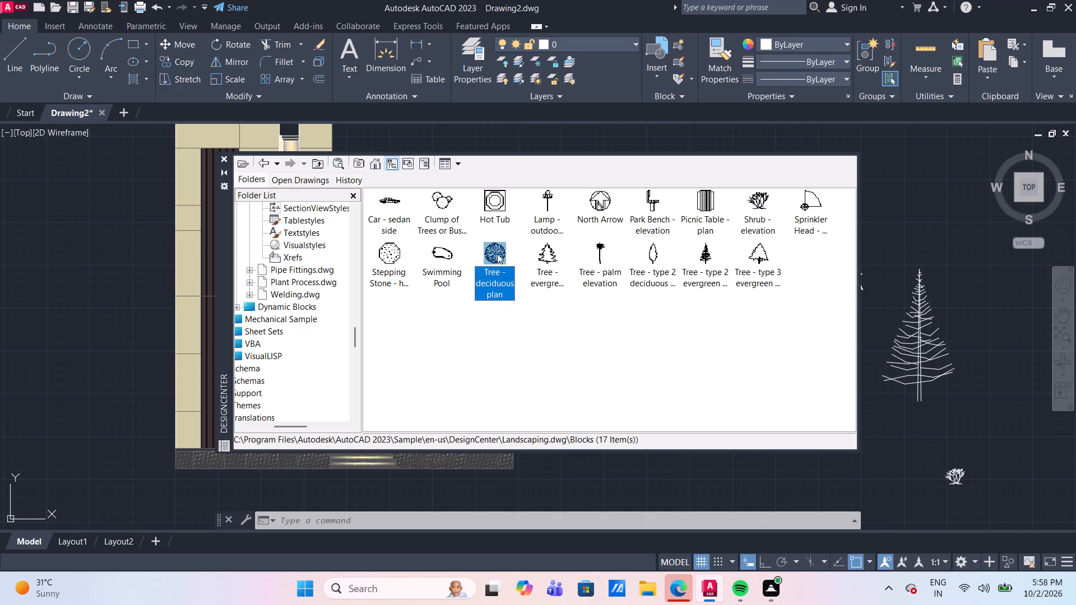
click(564, 261)
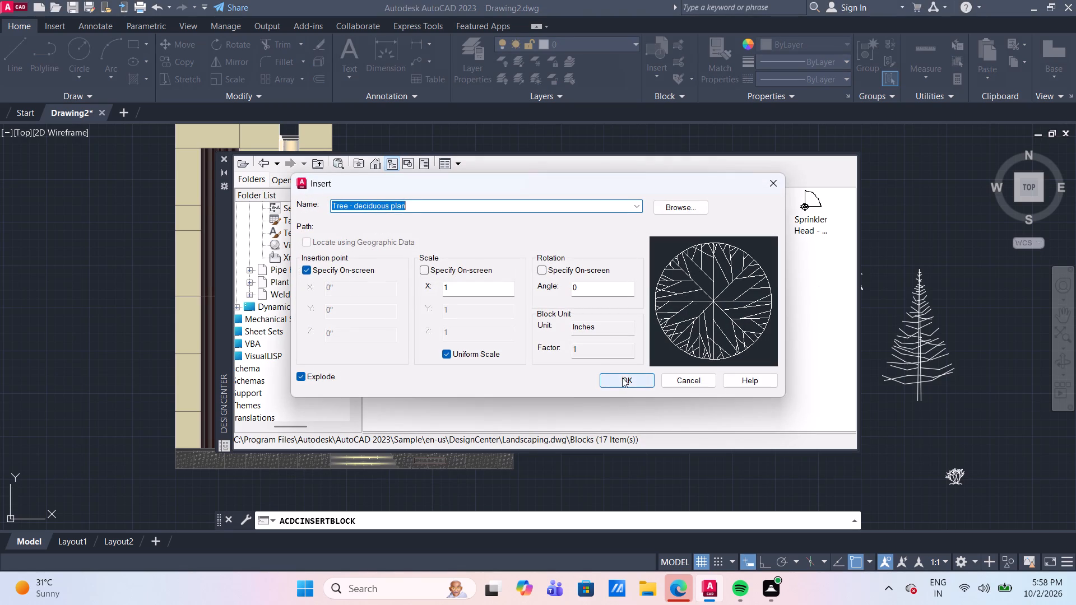
click(622, 378)
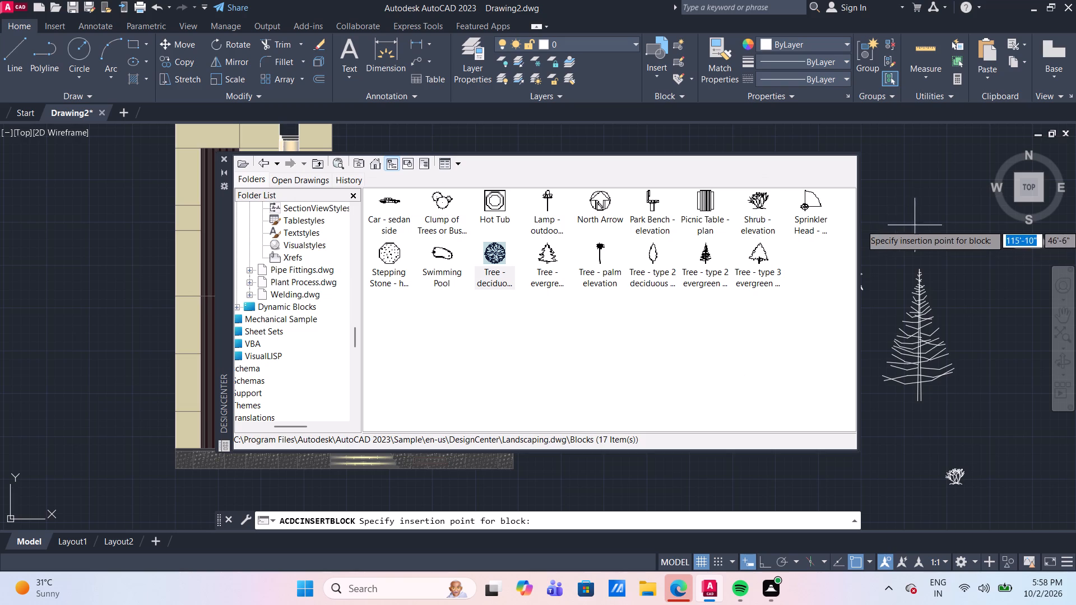
click(923, 173)
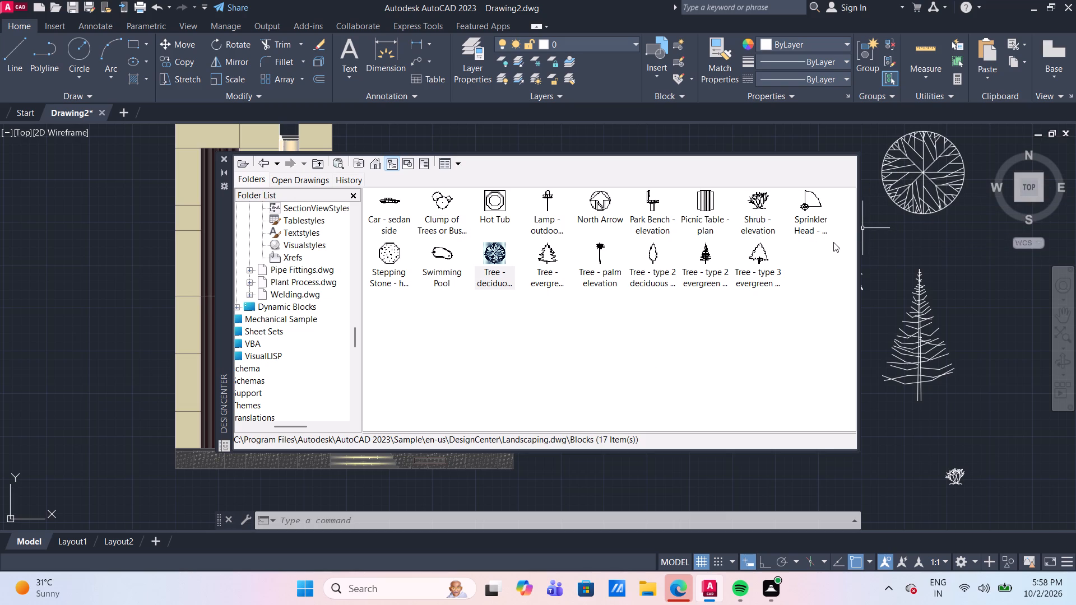
key(Escape)
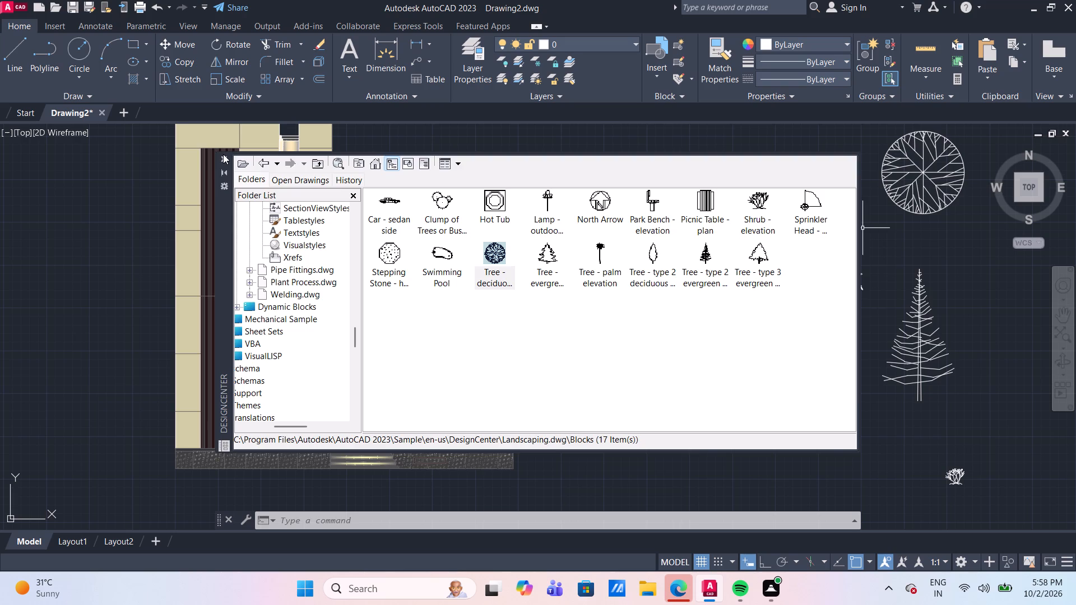
click(223, 154)
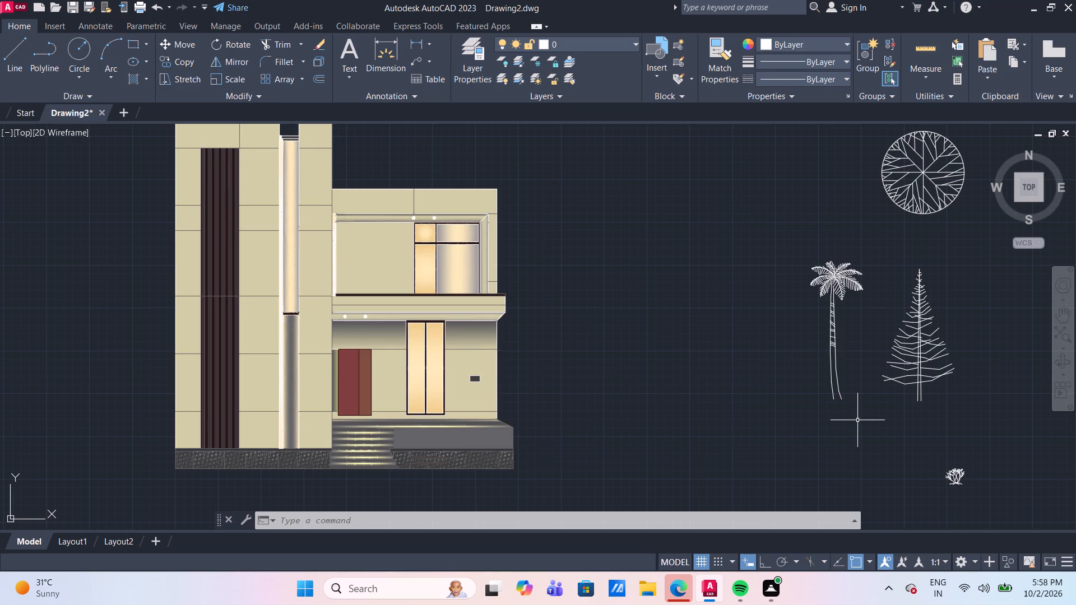
middle_drag(950, 409, 856, 425)
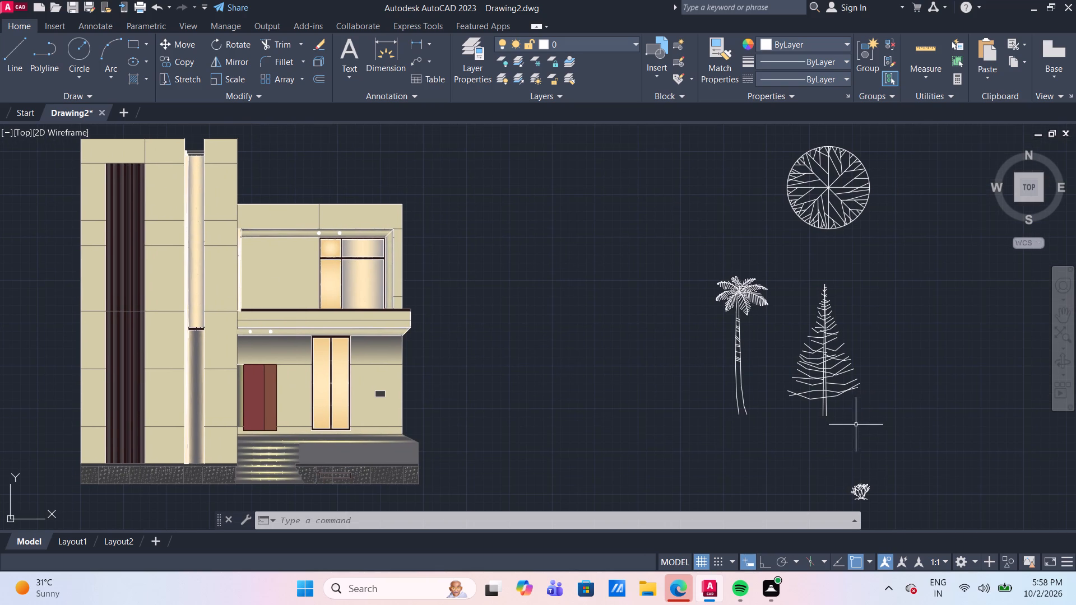
Change the colour of the type 2 evergreen tree beside the palm to index colour 109.
drag(879, 436, 876, 427)
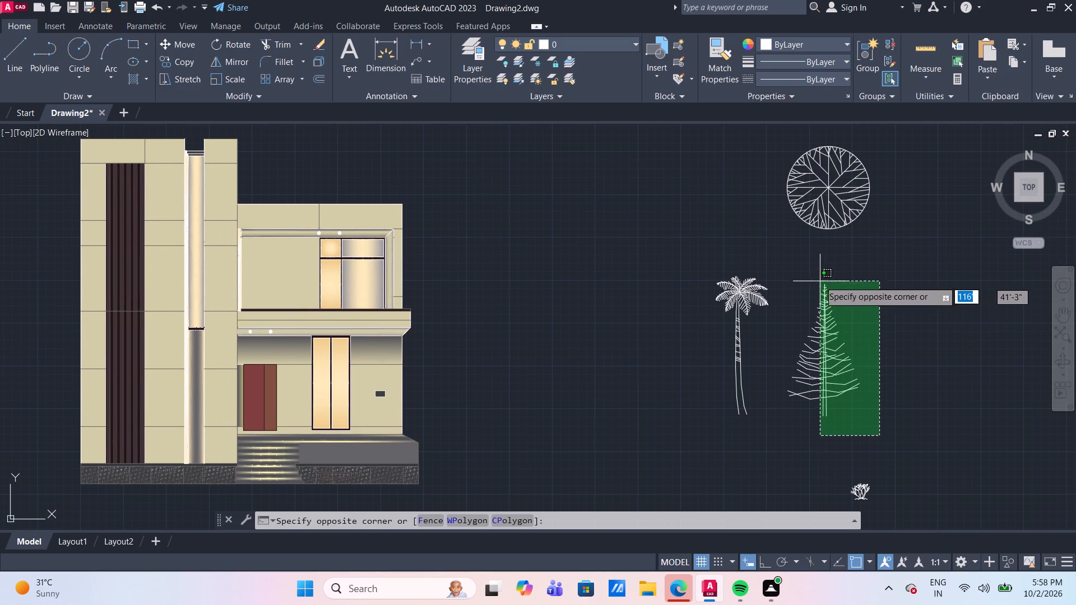
click(786, 264)
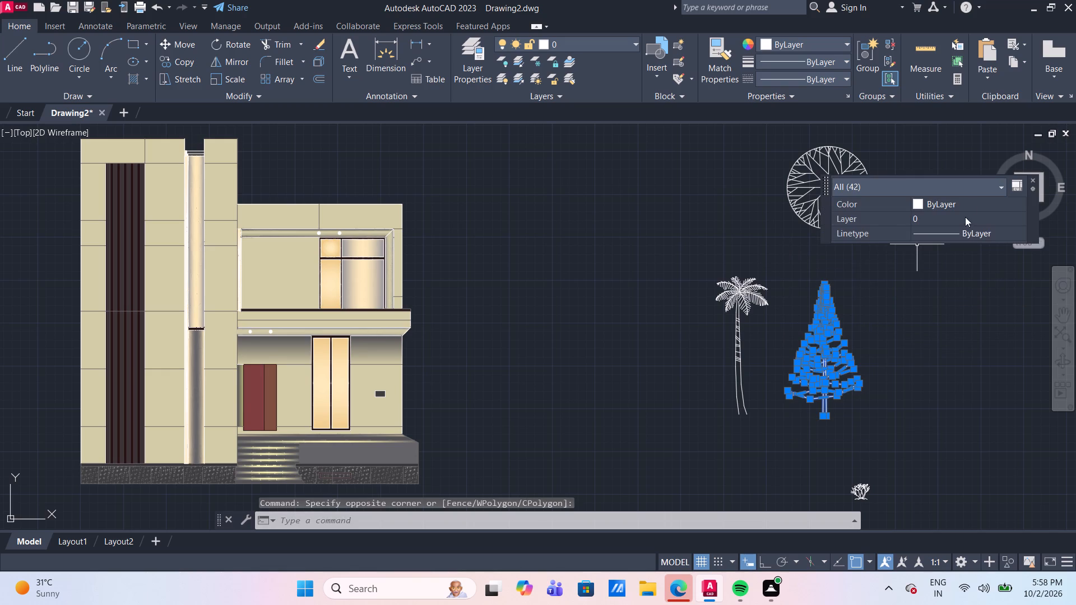
click(970, 202)
click(970, 202)
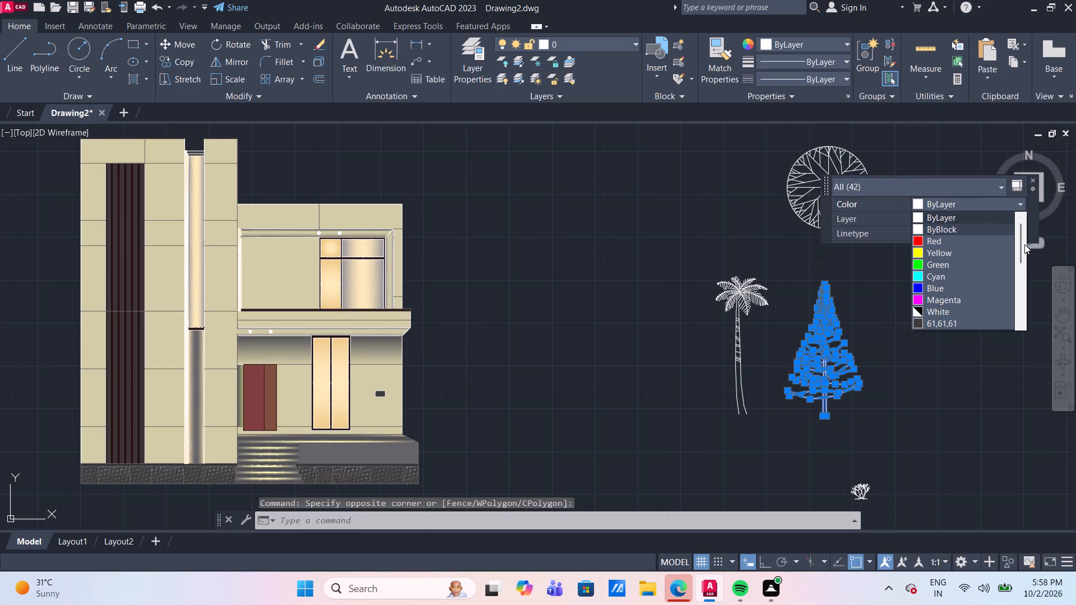
scroll(956, 289, down, 3)
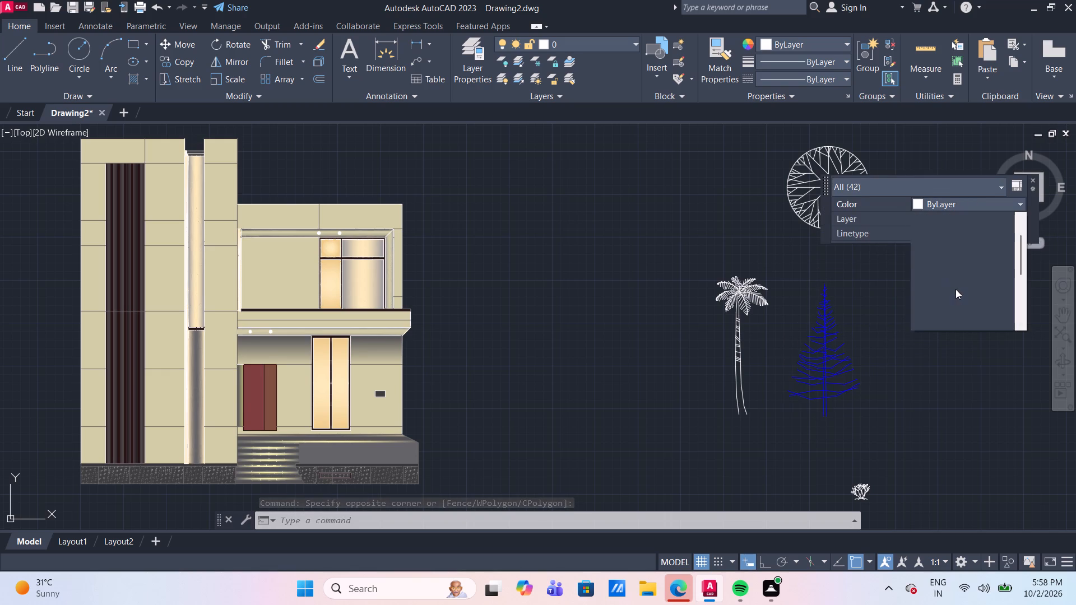
scroll(957, 278, down, 6)
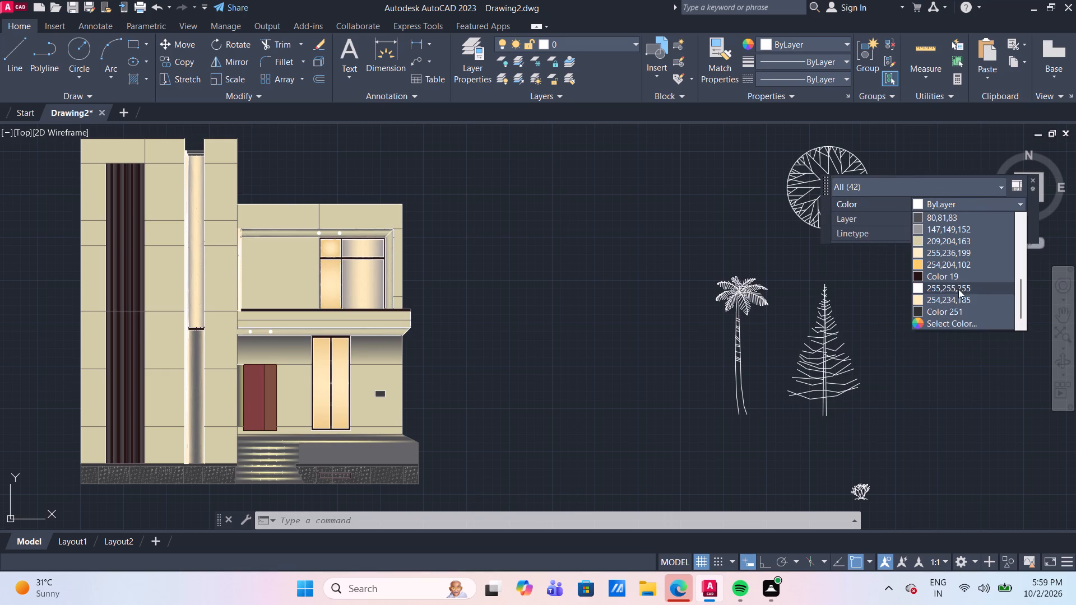
click(973, 324)
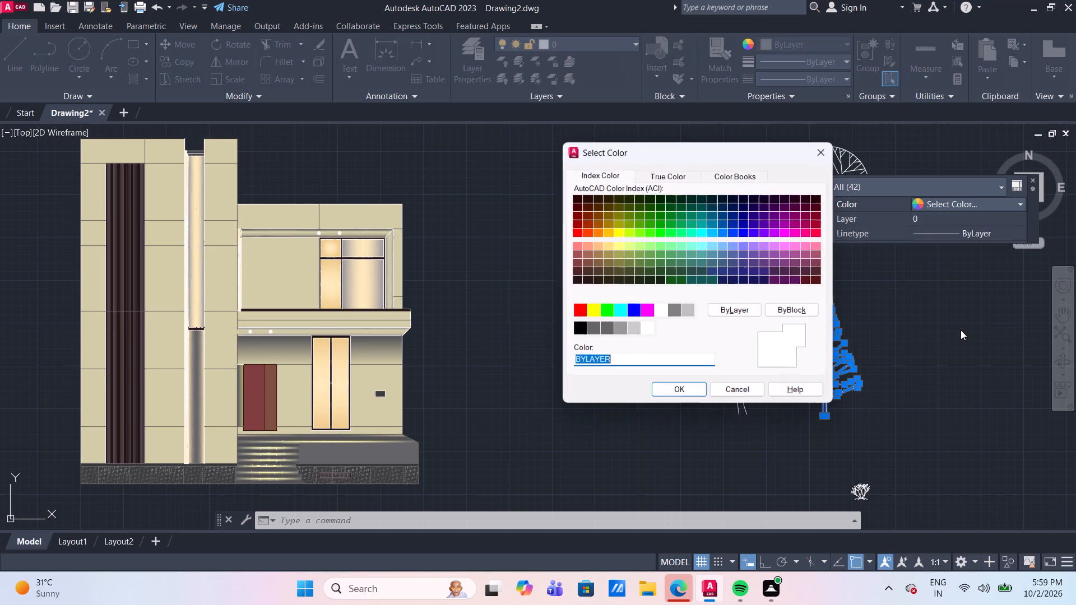
click(675, 280)
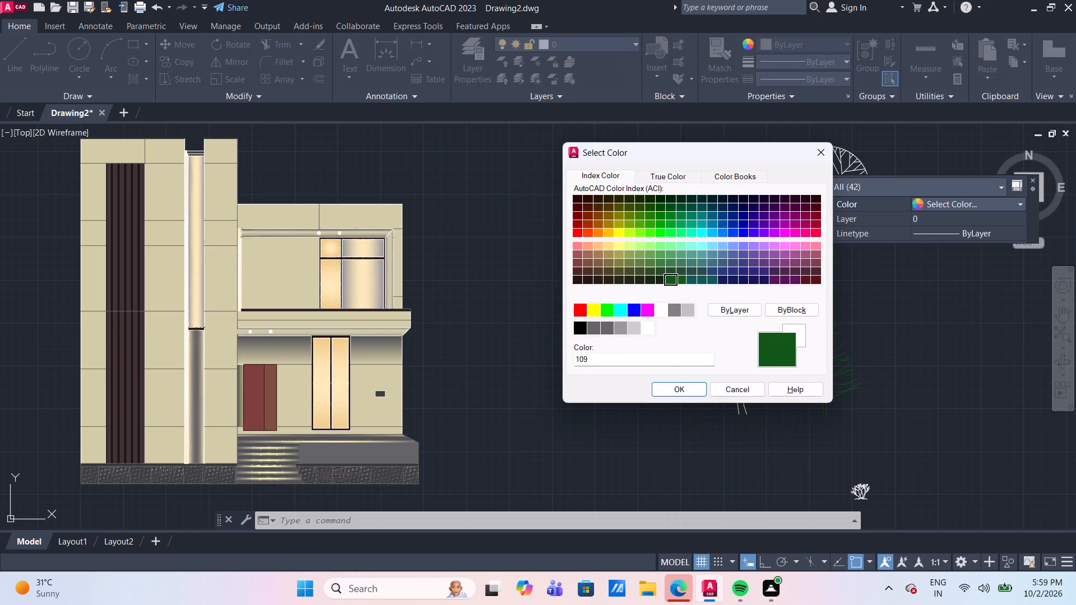
click(678, 389)
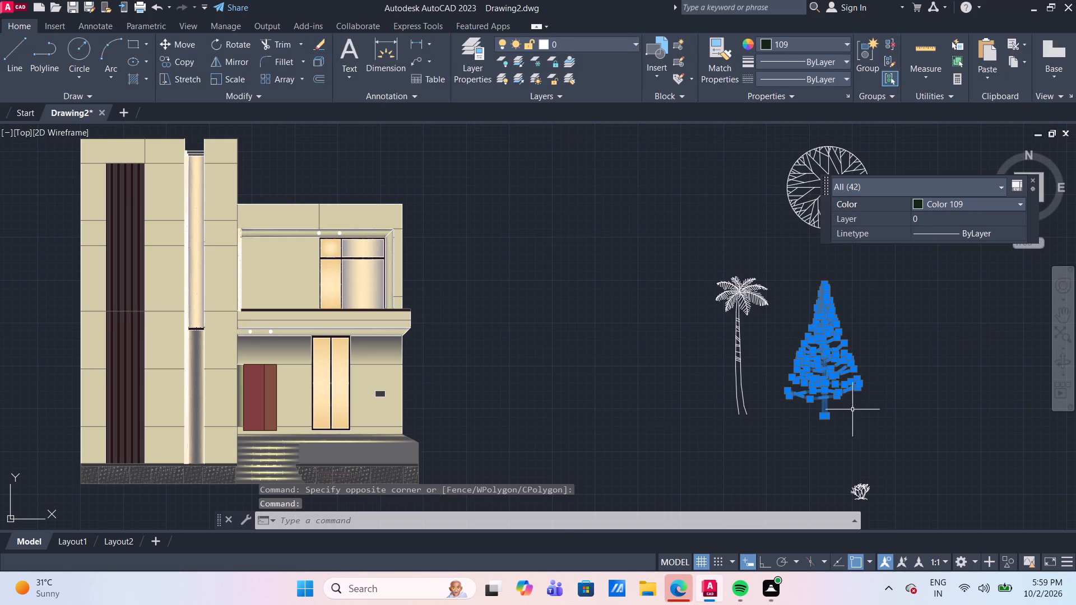
Copy the evergreen by its trunk base: three overlapping copies beside the entrance steps and two at the tower's outer left corner.
text(co)
key(Return)
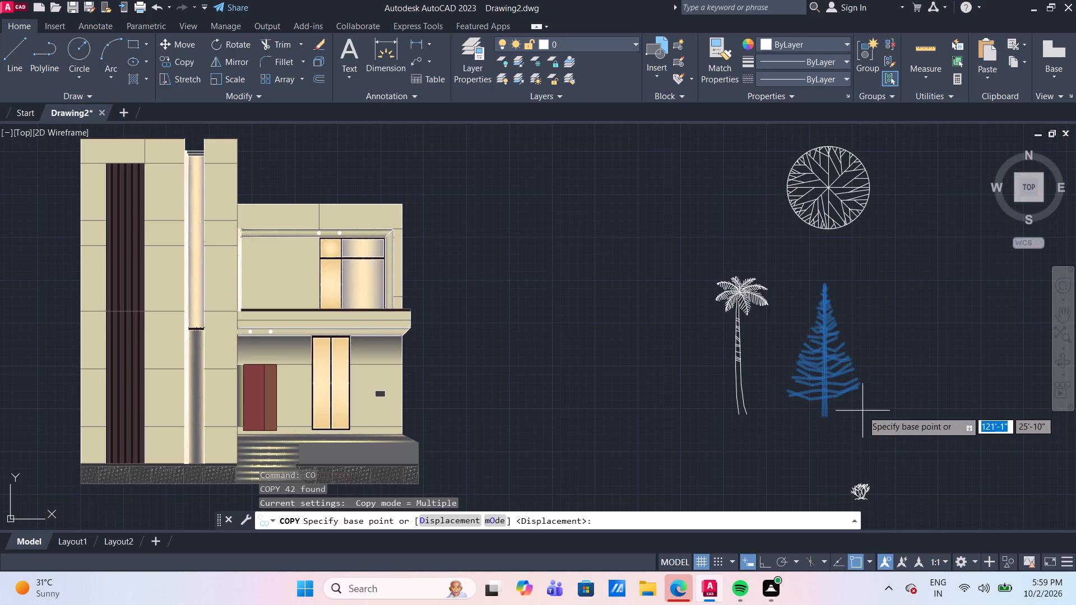
scroll(831, 420, up, 2)
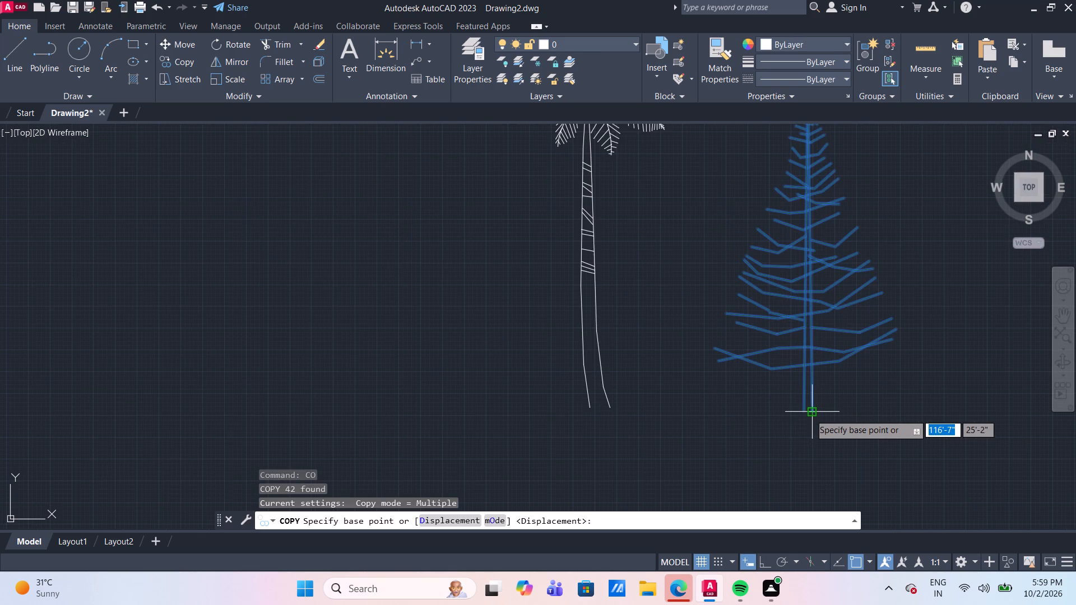
click(809, 413)
scroll(809, 413, down, 5)
scroll(750, 429, up, 3)
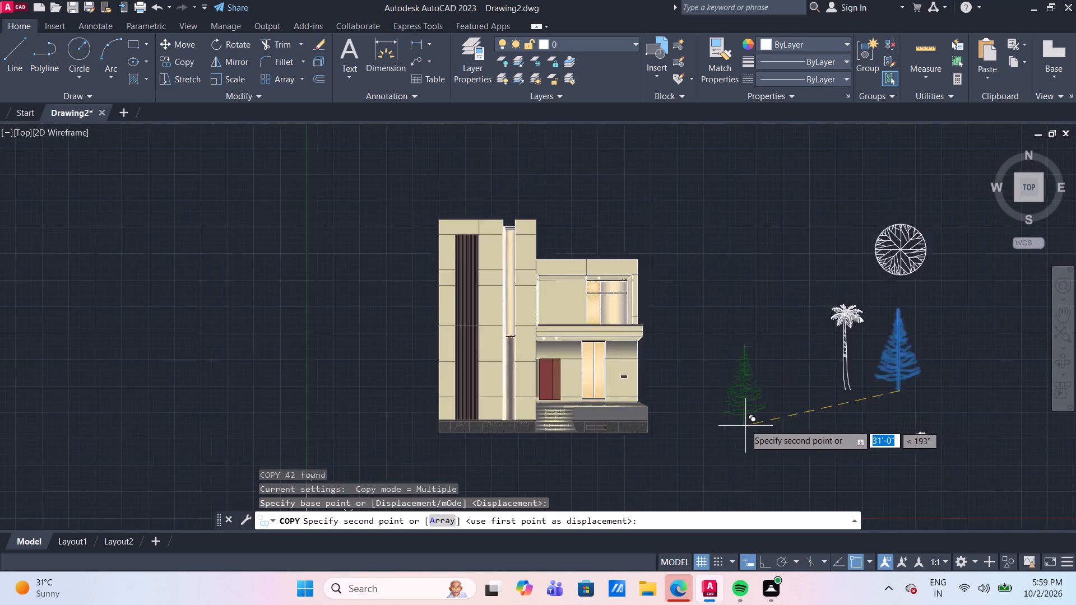
scroll(398, 428, down, 1)
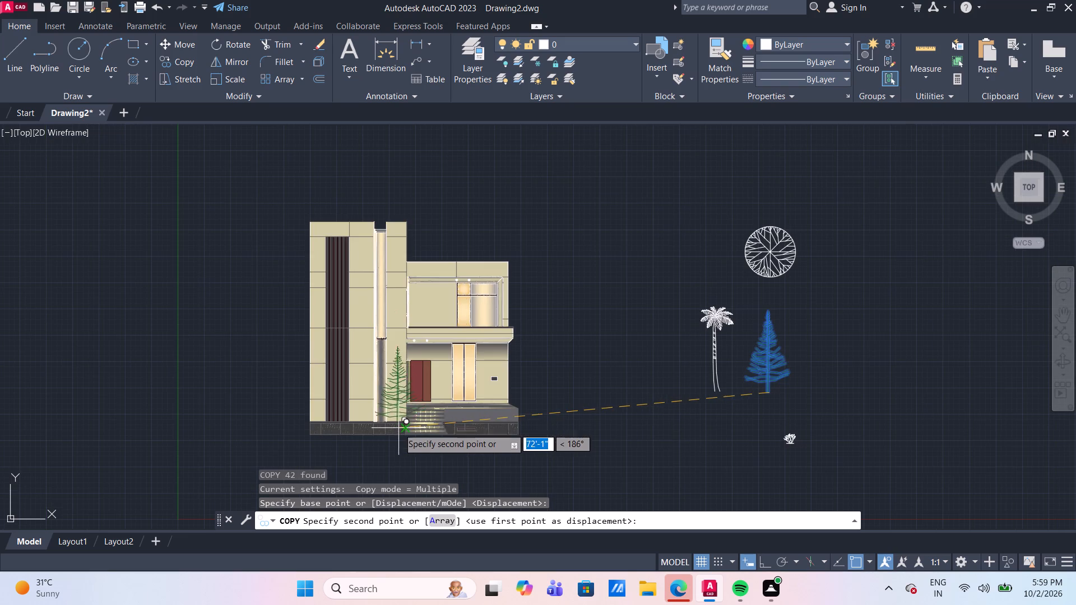
scroll(389, 435, up, 2)
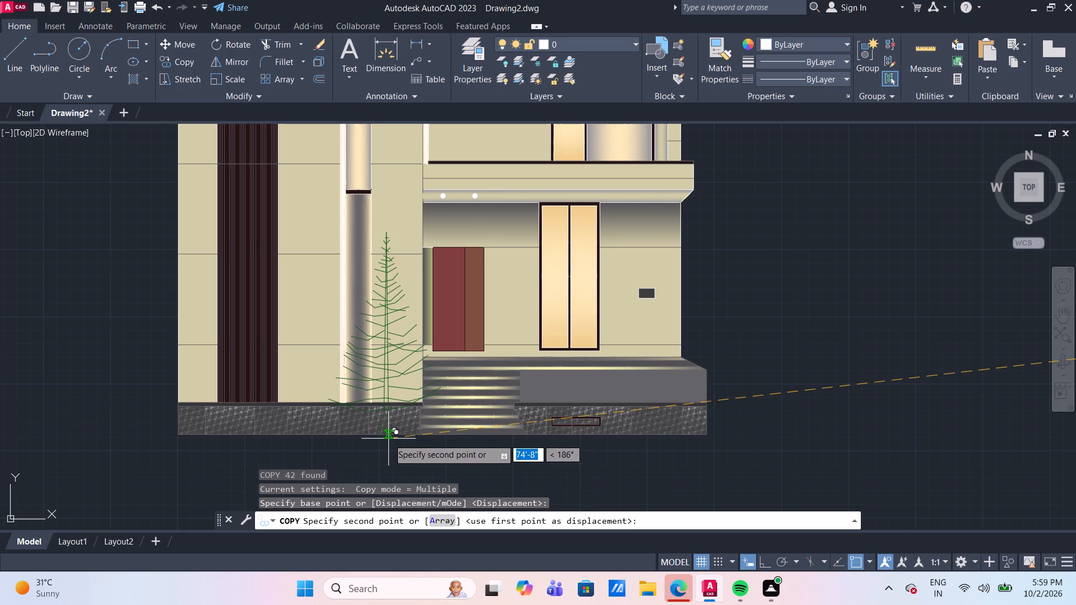
click(388, 439)
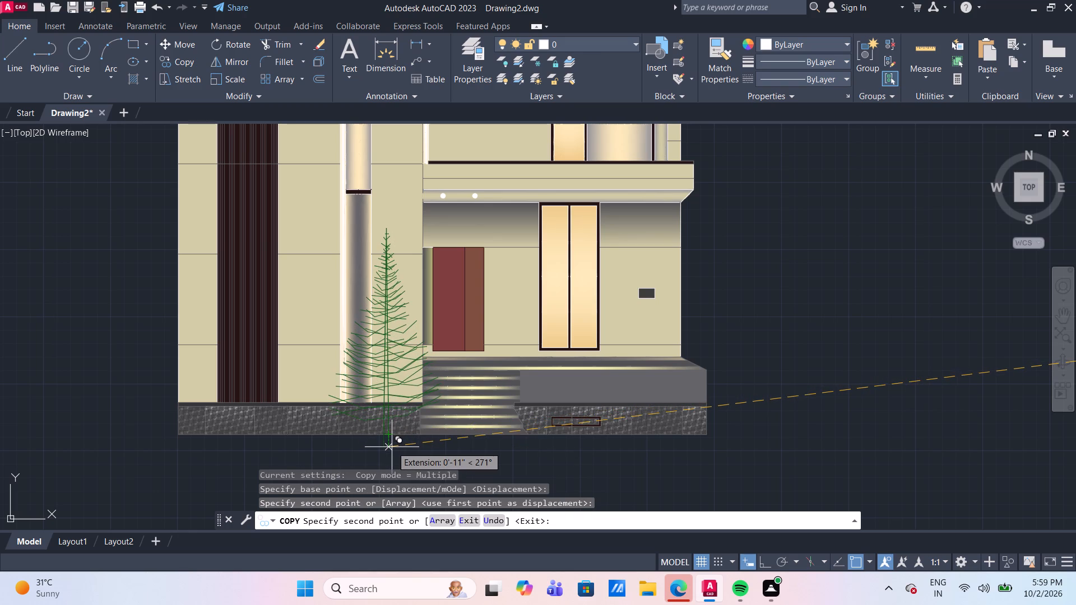
click(392, 447)
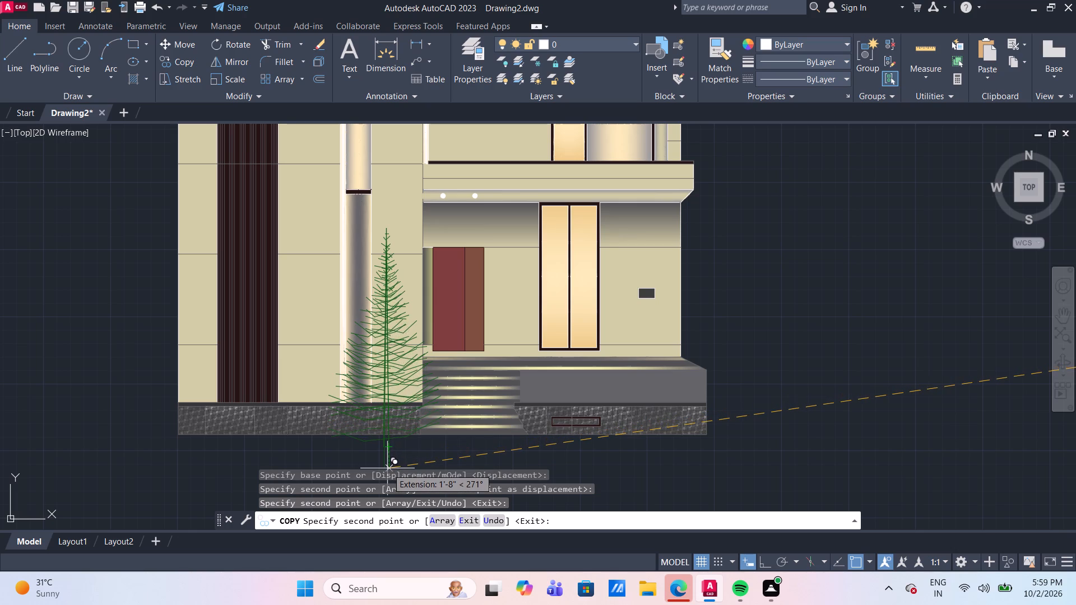
click(384, 468)
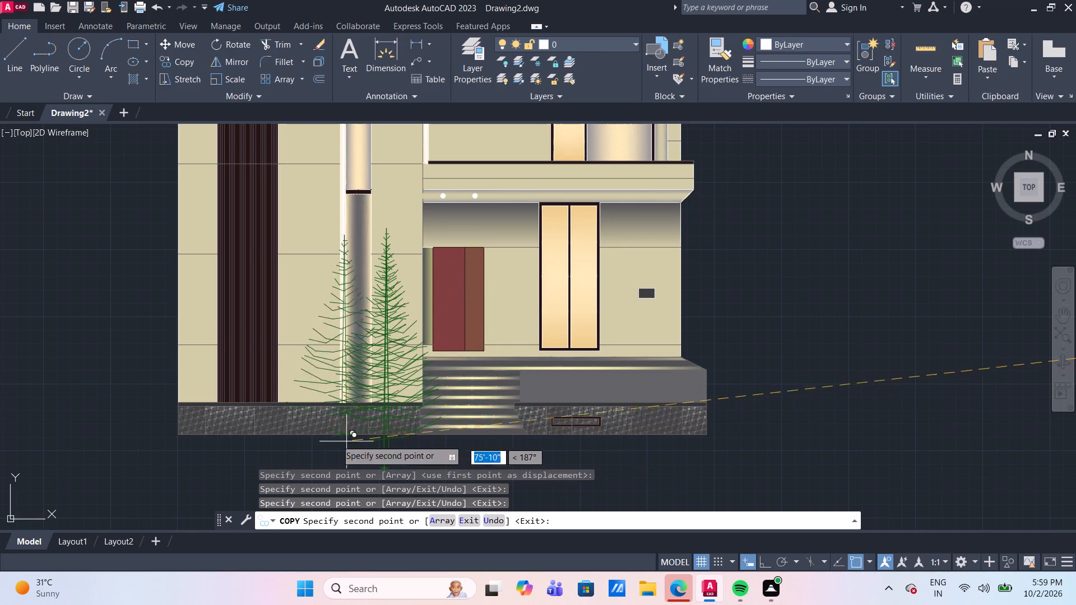
click(185, 444)
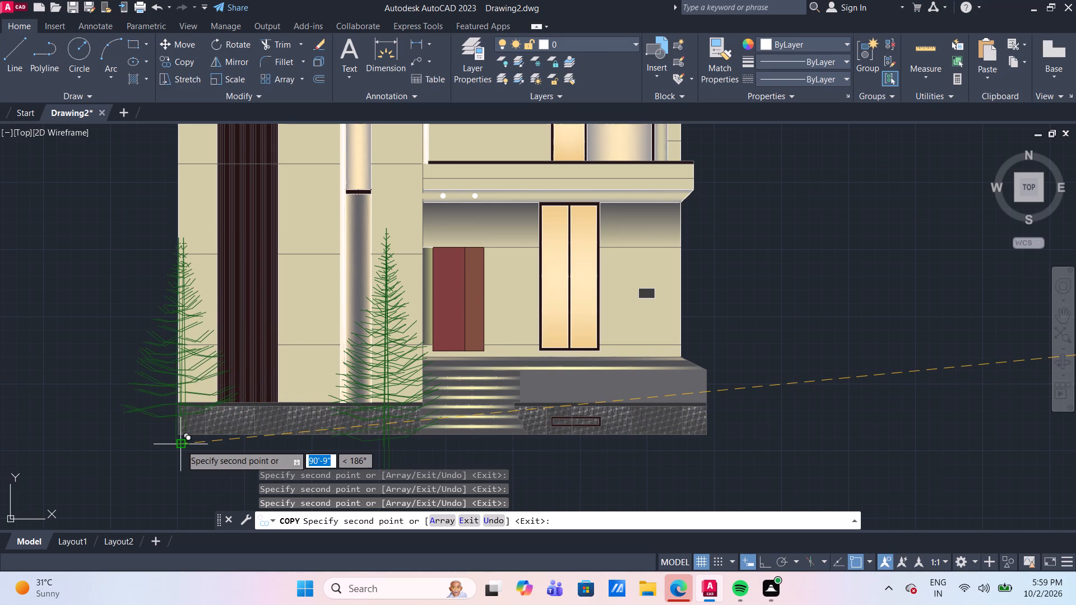
click(181, 445)
key(Escape)
scroll(157, 454, down, 1)
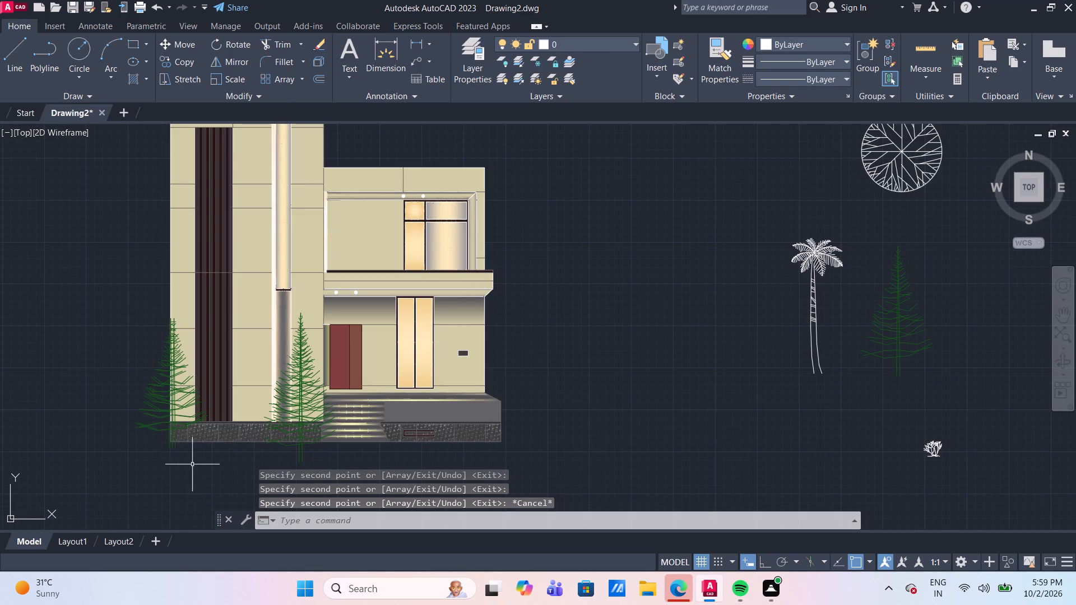
Change the colour of the shrub below the original evergreen to index colour 109.
middle_drag(194, 468, 271, 421)
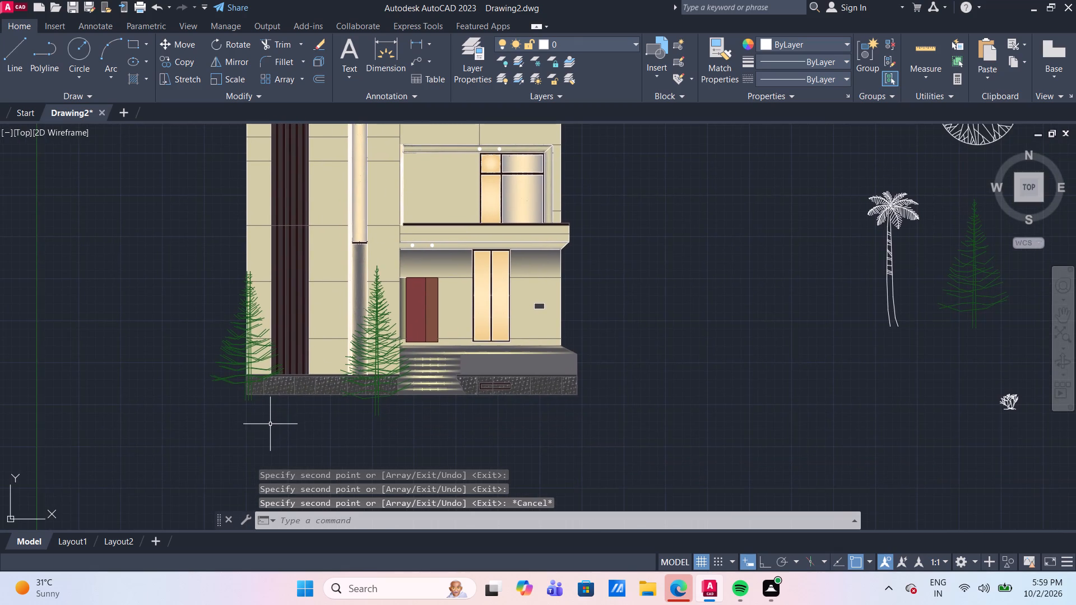
scroll(270, 424, down, 1)
scroll(733, 434, up, 1)
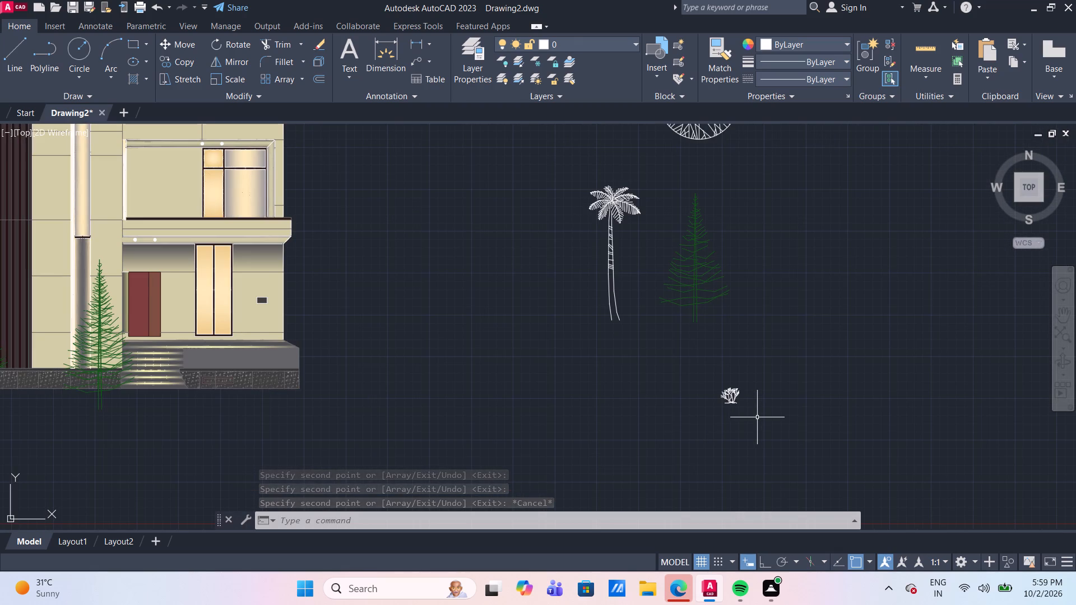
click(757, 417)
click(704, 360)
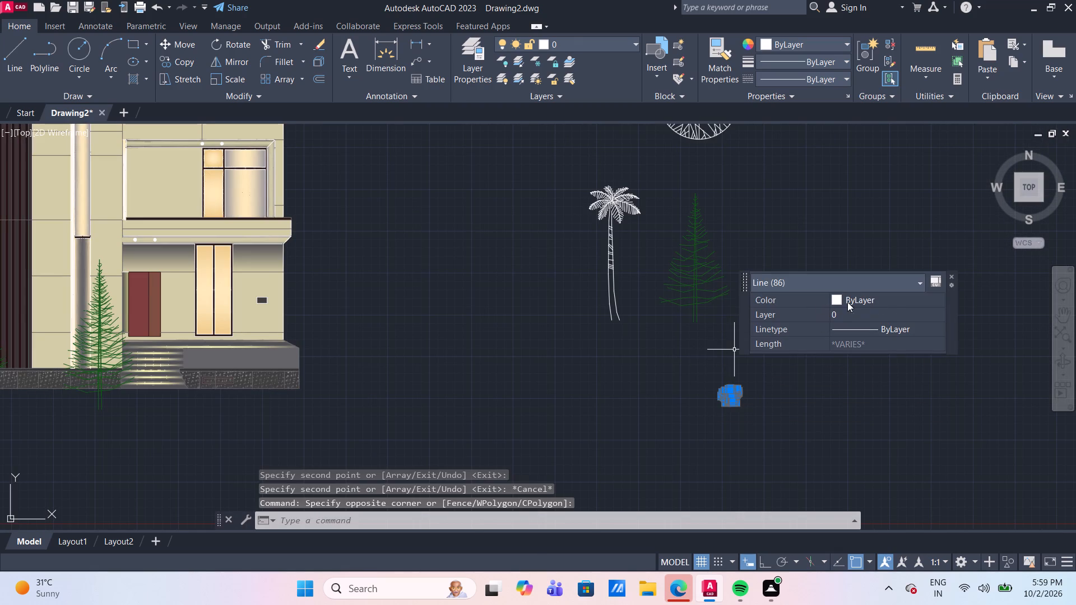
click(890, 301)
click(891, 301)
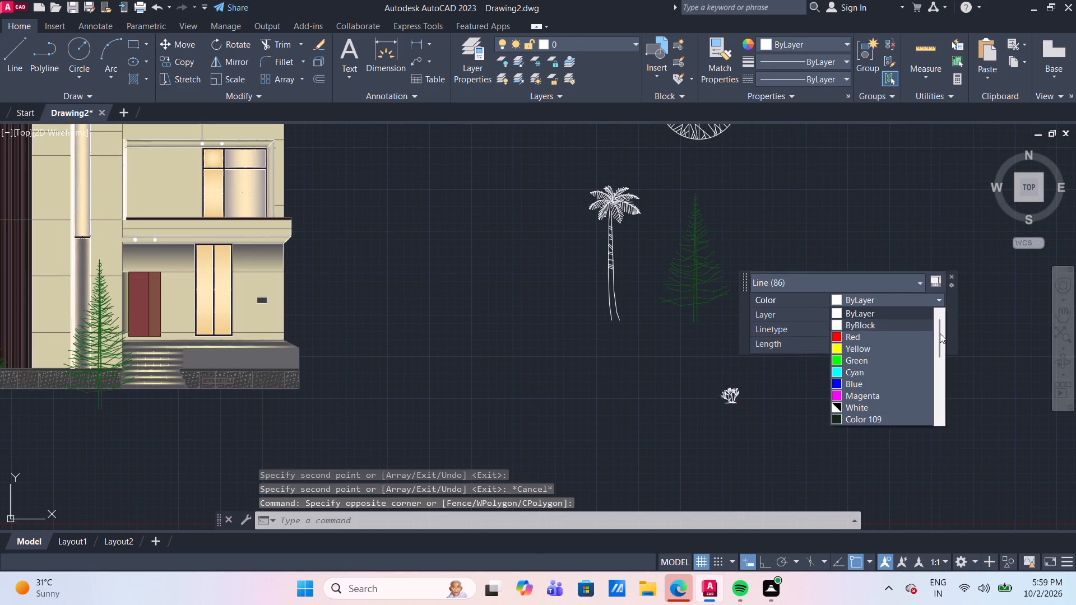
scroll(949, 347, down, 3)
scroll(891, 385, down, 5)
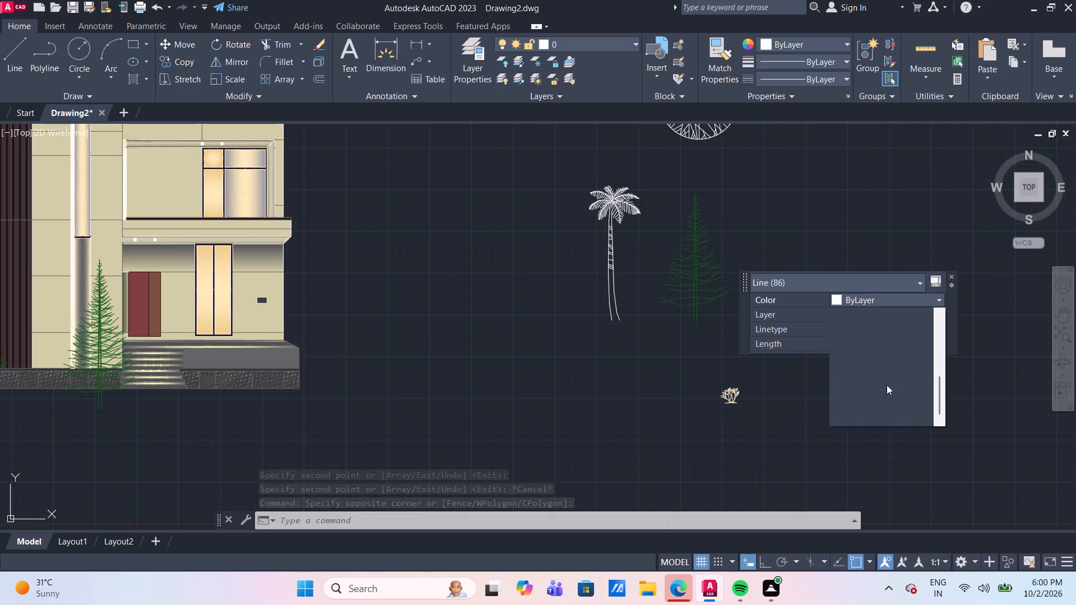
scroll(887, 385, down, 2)
scroll(884, 374, up, 12)
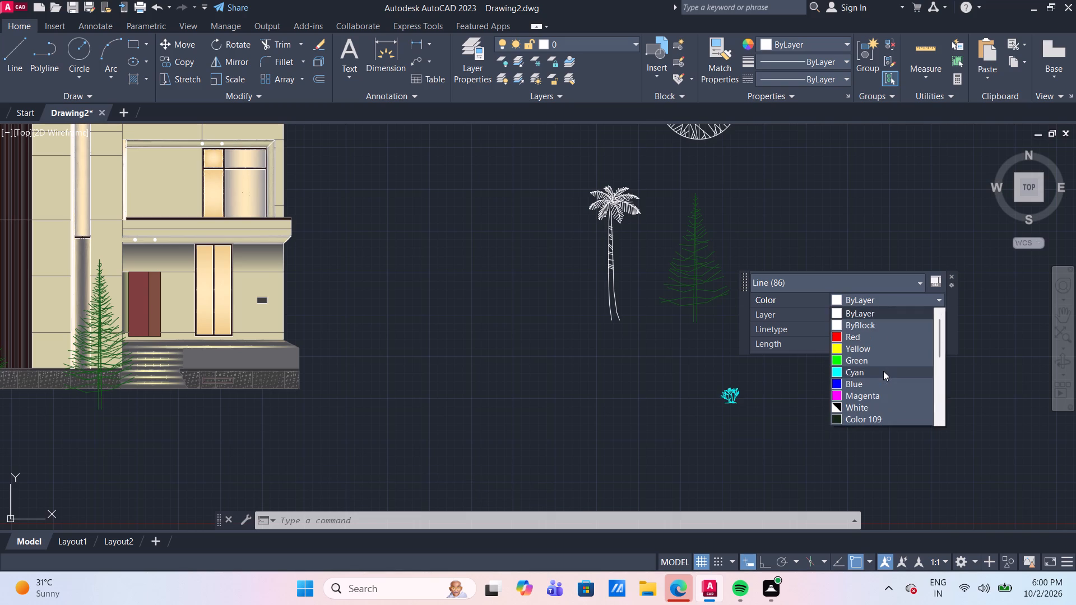
scroll(883, 371, up, 3)
scroll(873, 351, down, 9)
click(904, 422)
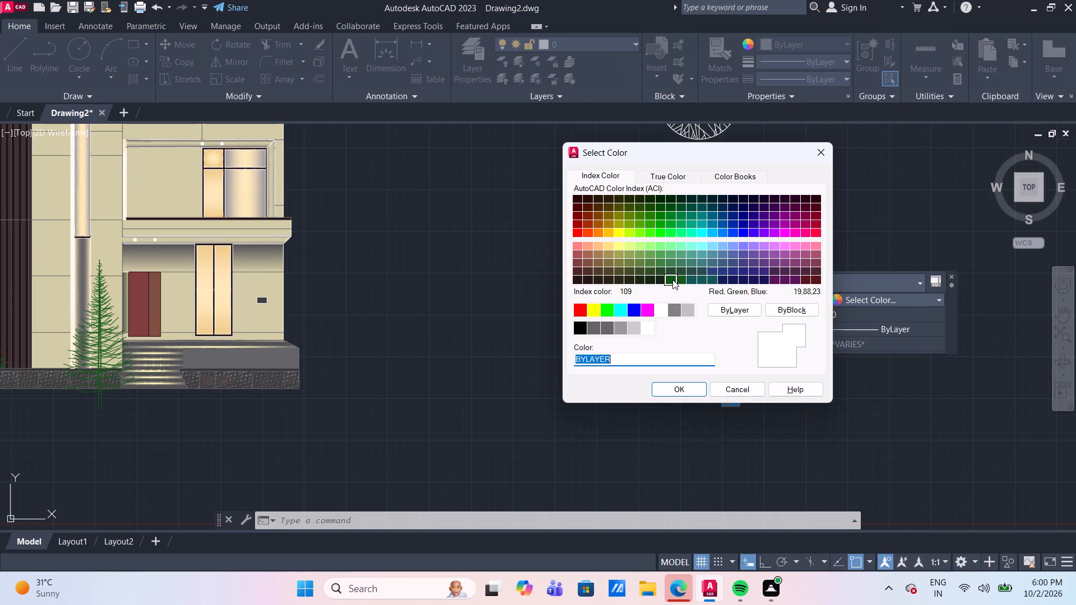
click(672, 280)
click(665, 389)
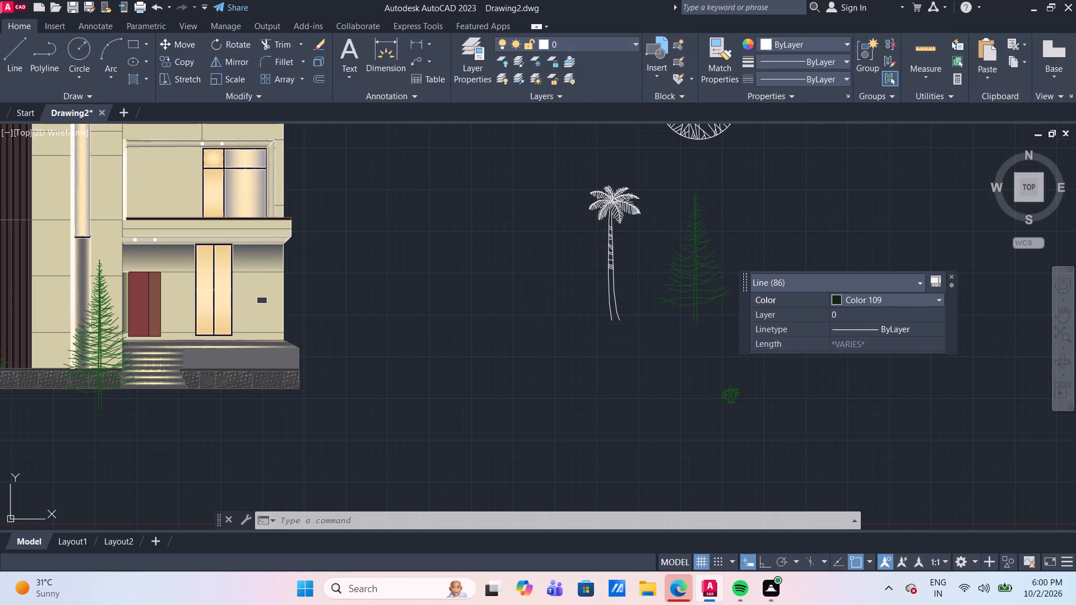
key(Escape)
Copy the green shrub by its base, placing ten overlapping copies along the plinth top from the dark cladding's right edge to the entrance steps.
click(771, 426)
click(697, 377)
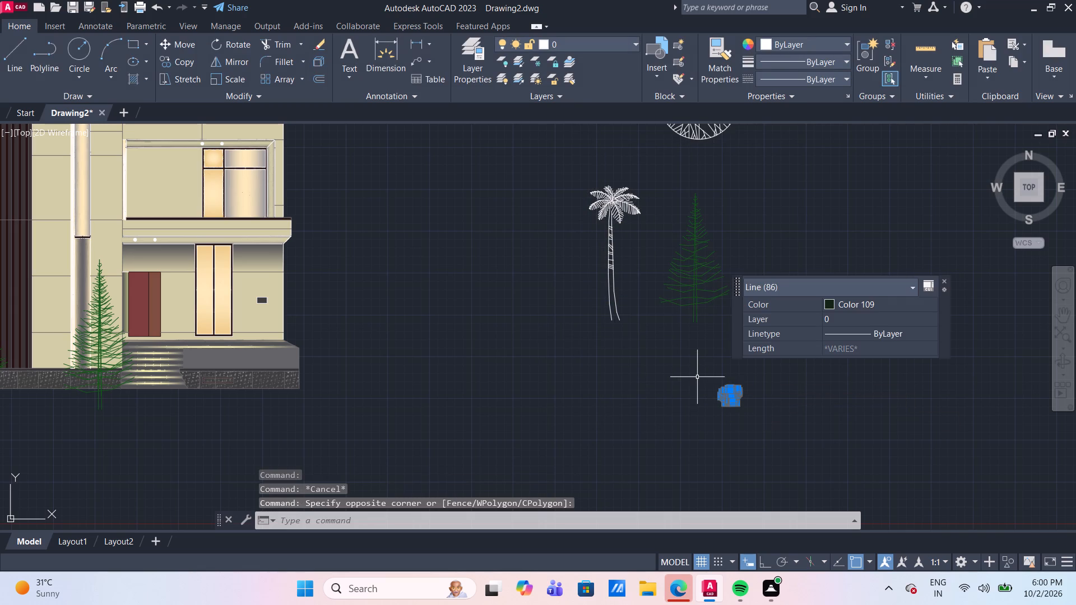
text(co)
key(Return)
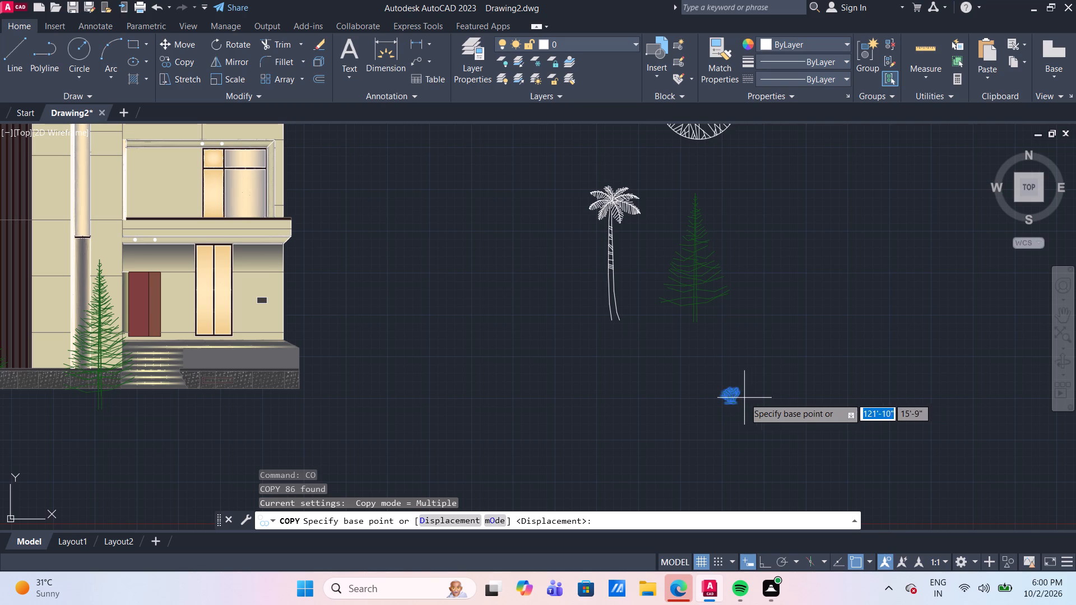
scroll(729, 402, up, 3)
click(728, 402)
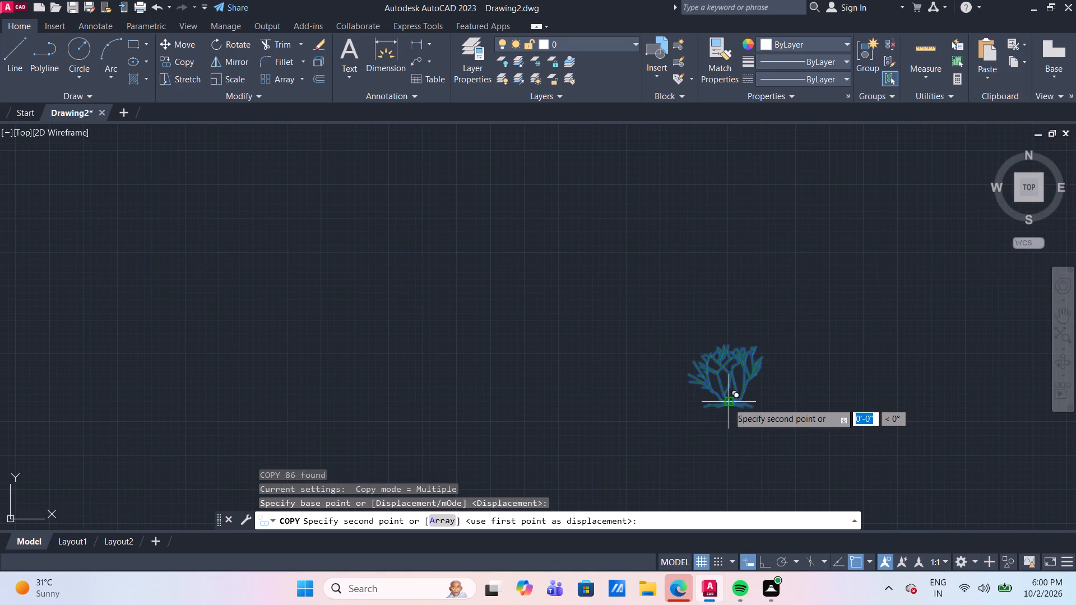
scroll(728, 403, down, 5)
scroll(528, 404, up, 3)
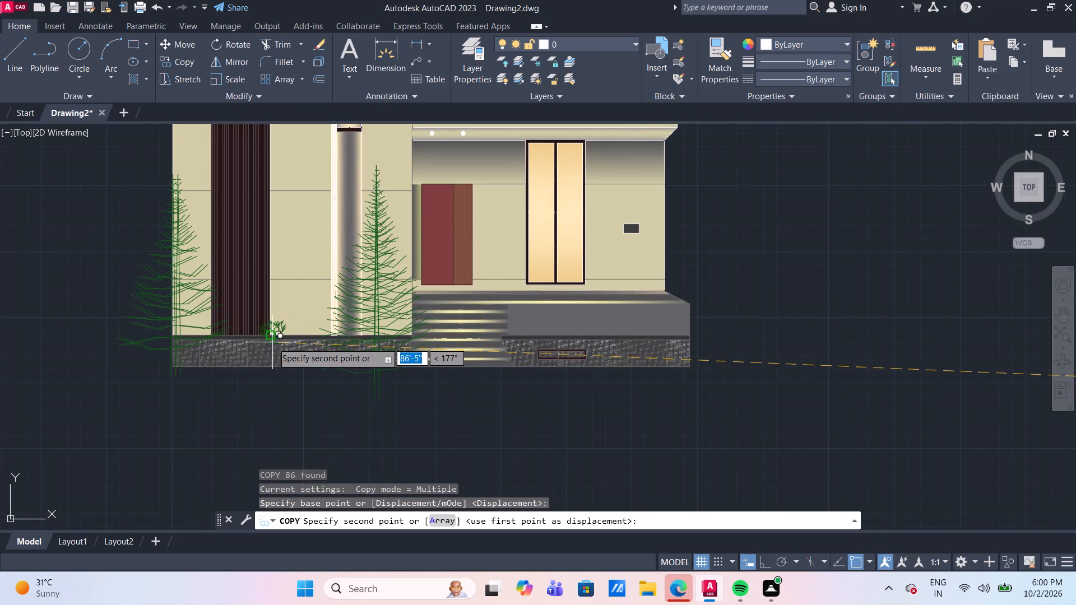
middle_drag(267, 342, 312, 356)
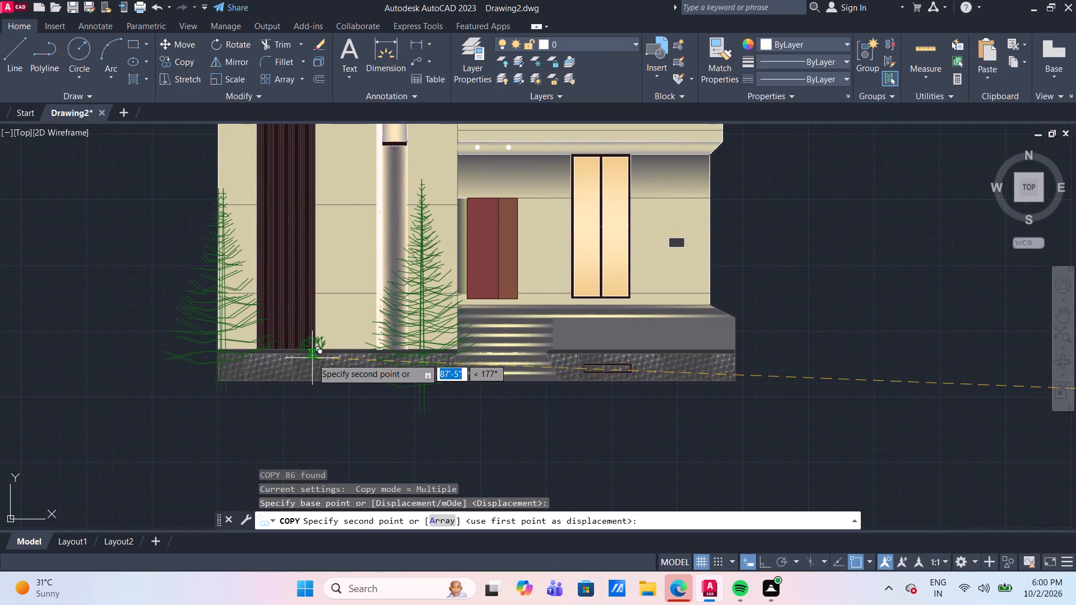
scroll(327, 360, up, 1)
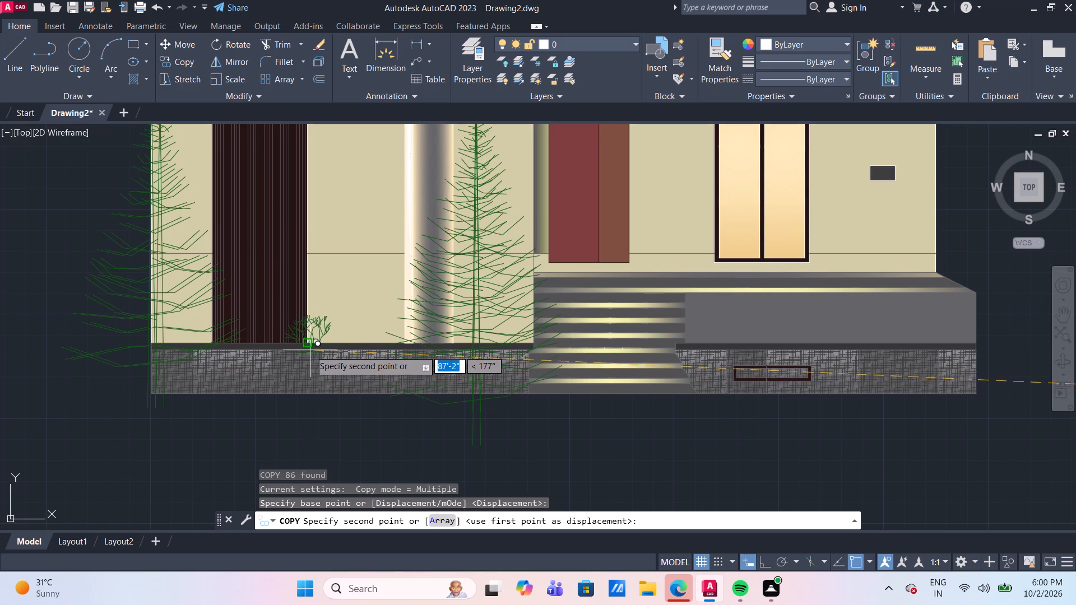
click(307, 343)
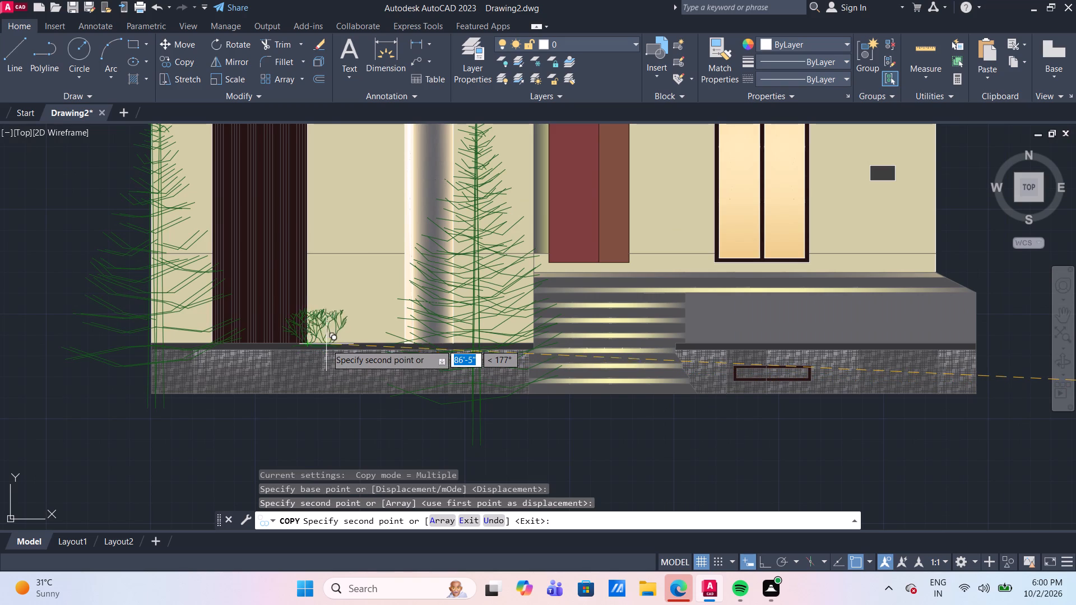
click(327, 343)
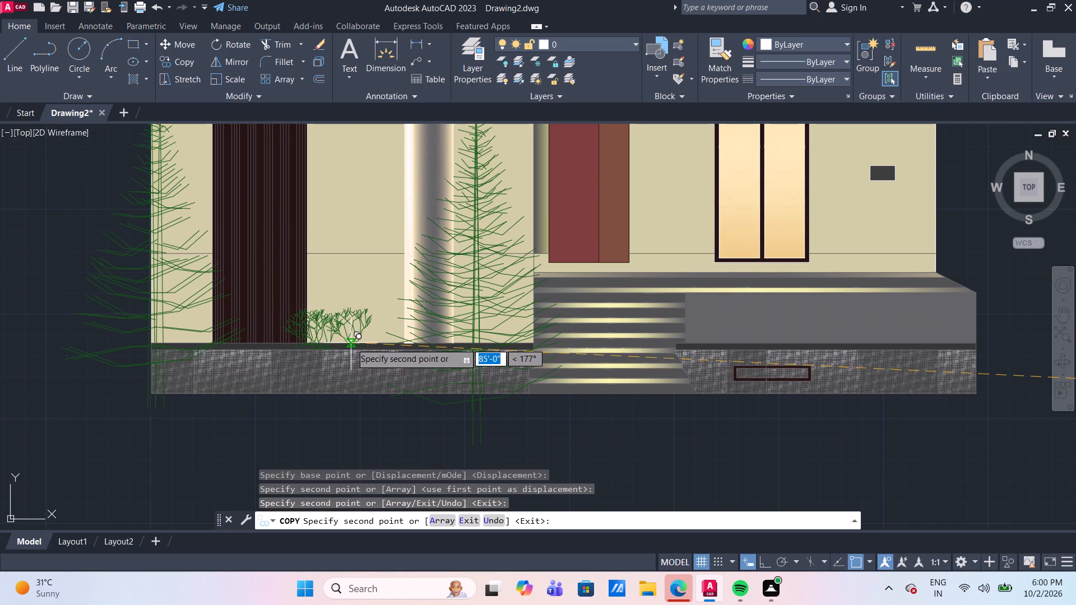
click(345, 344)
click(364, 343)
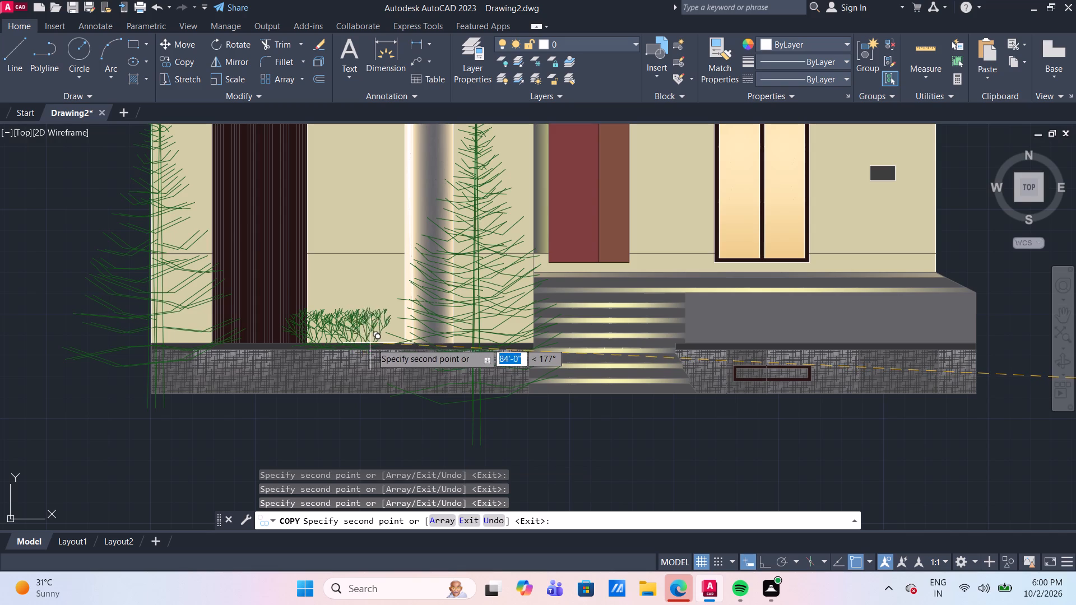
click(377, 343)
click(401, 345)
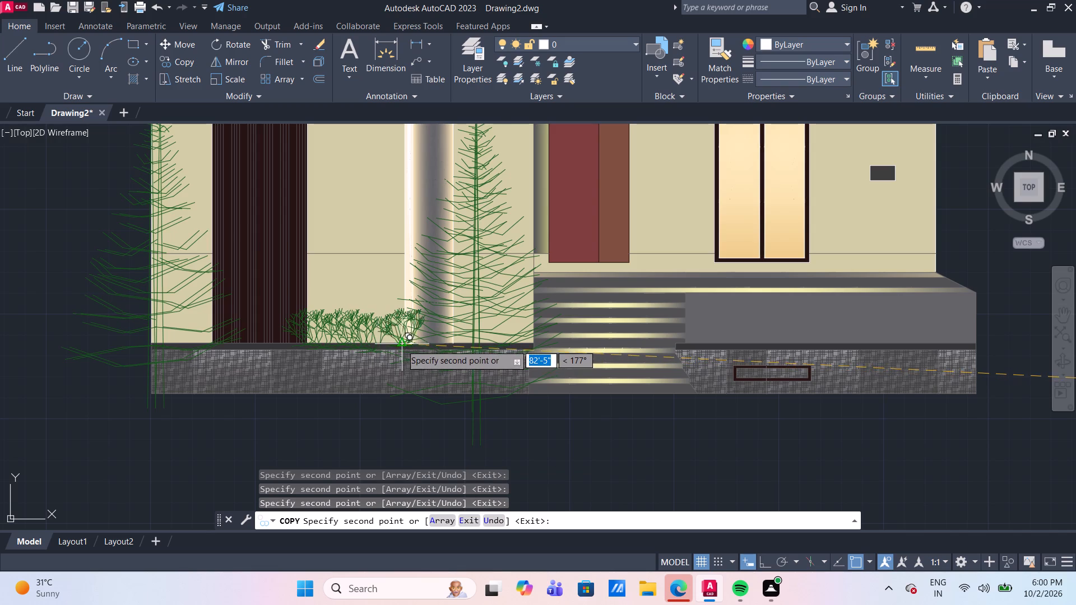
click(423, 343)
click(444, 343)
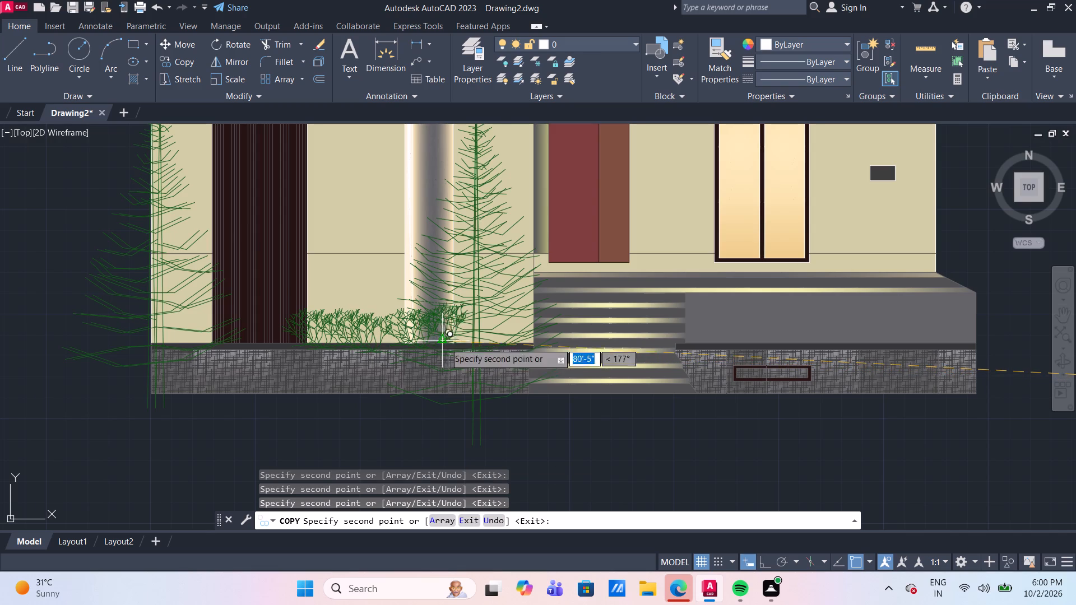
click(479, 345)
click(504, 348)
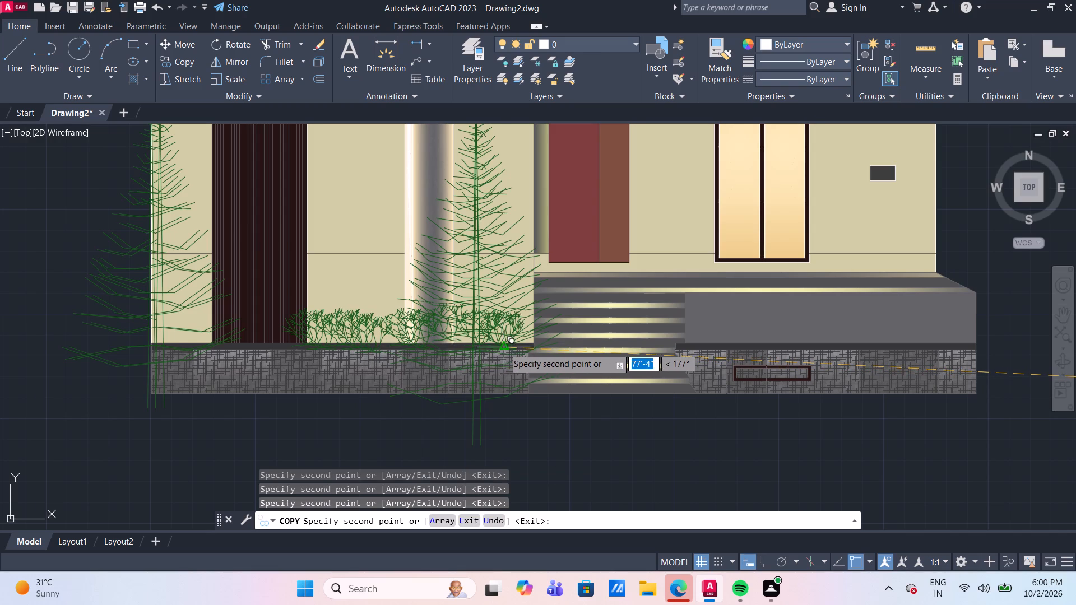
Place seven more shrub copies from the dark cladding to the tower's outer left corner, setting three of them higher than the row.
click(271, 342)
click(247, 333)
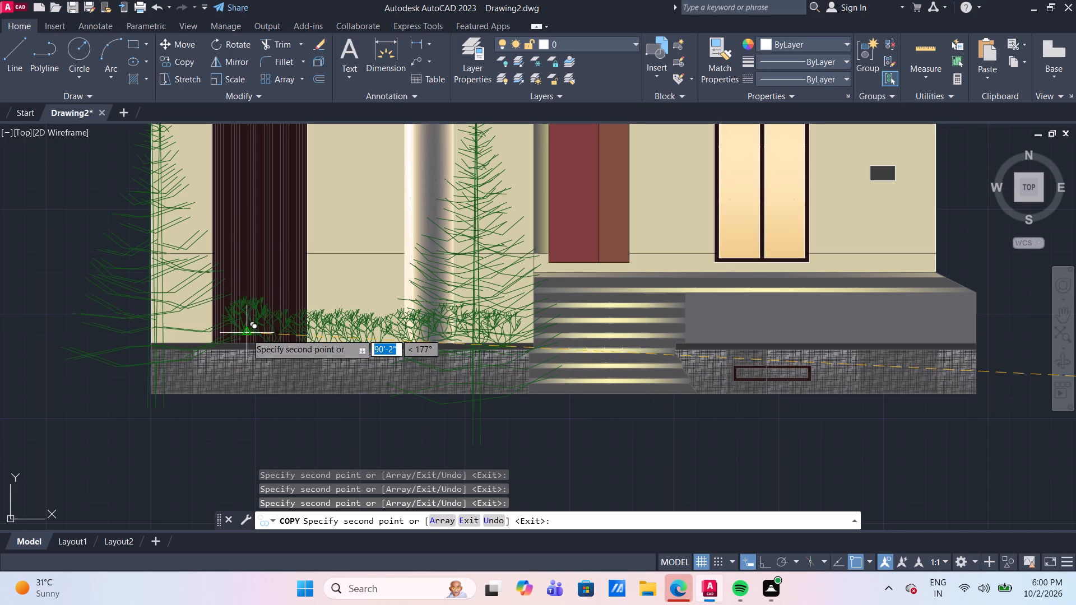
click(227, 304)
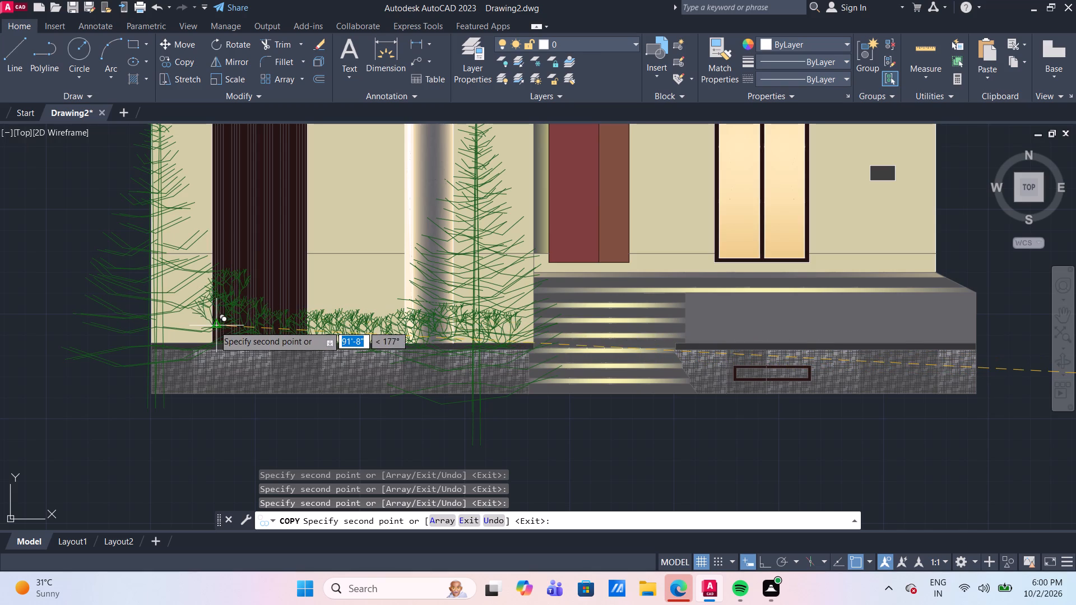
click(214, 325)
click(205, 345)
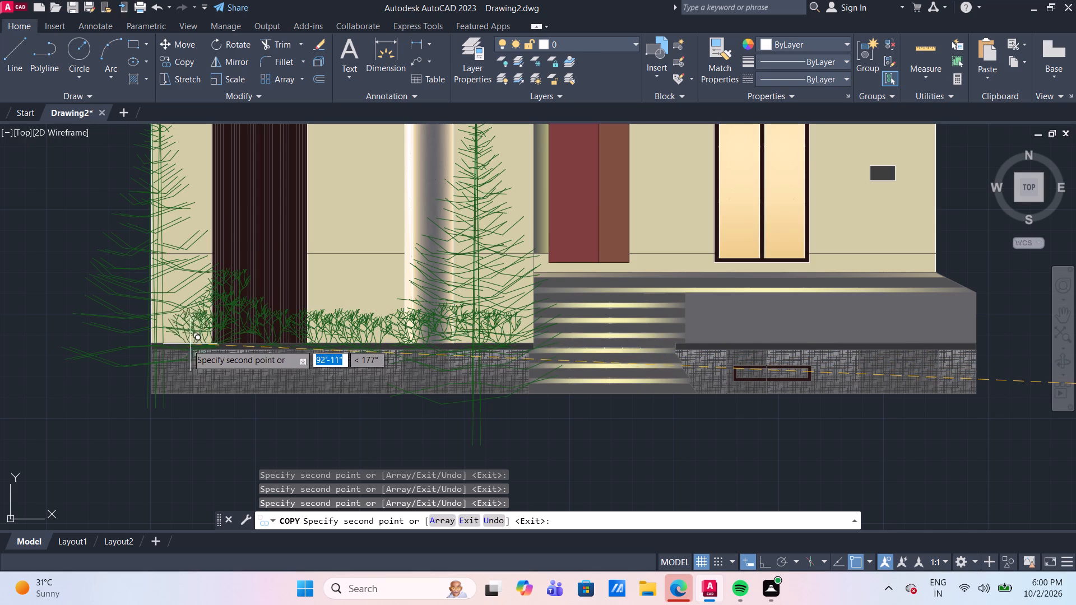
click(175, 344)
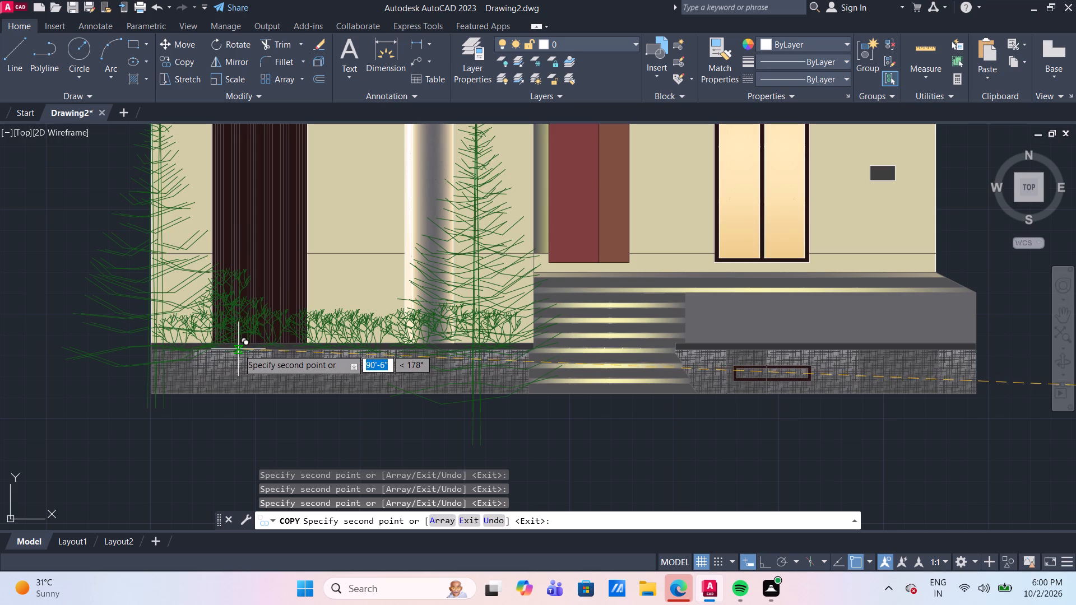
click(239, 348)
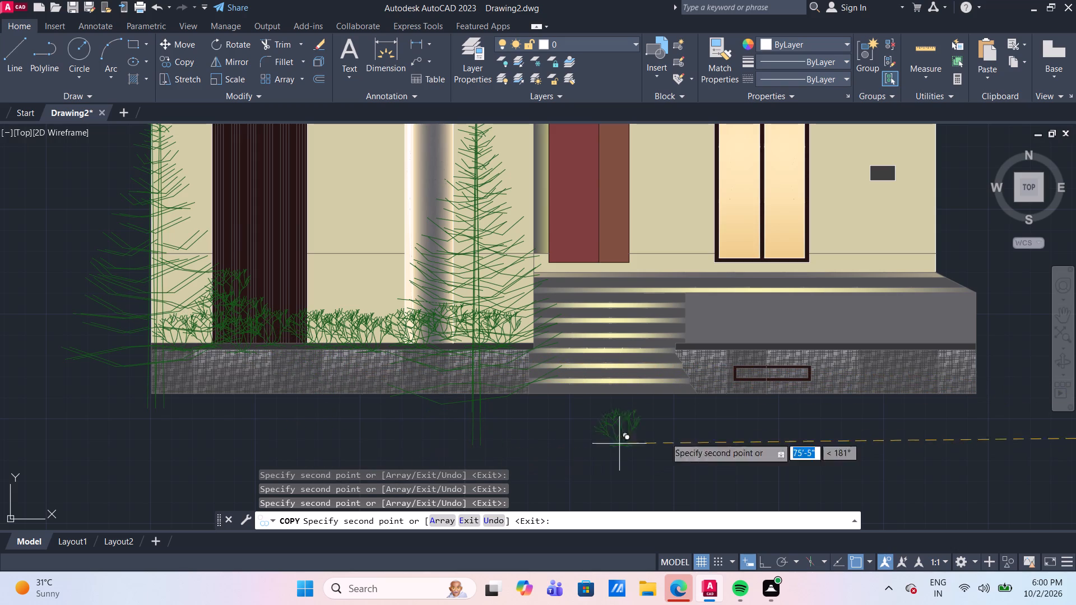
Place one more shrub copy on the plinth top at the far right end of the entrance platform and finish copying.
middle_drag(859, 338, 484, 372)
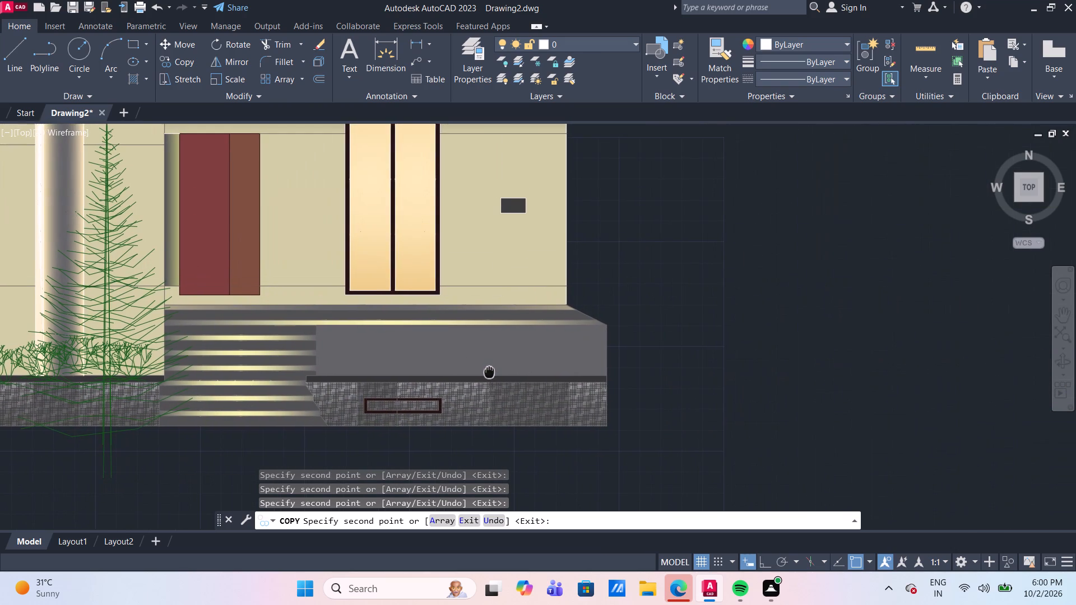
middle_drag(484, 372, 475, 373)
scroll(551, 376, up, 1)
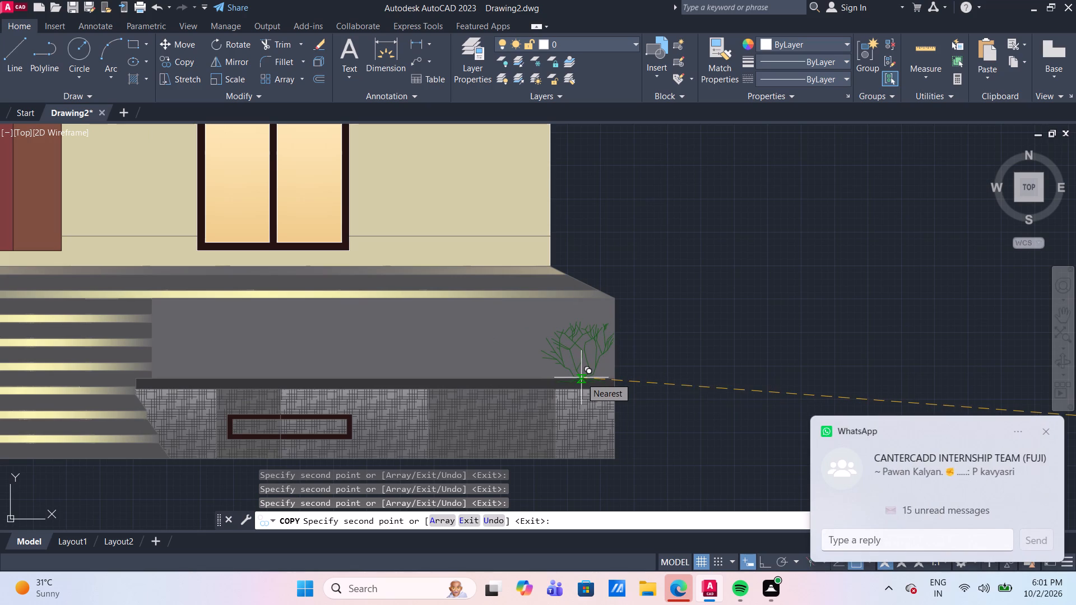
scroll(580, 378, up, 2)
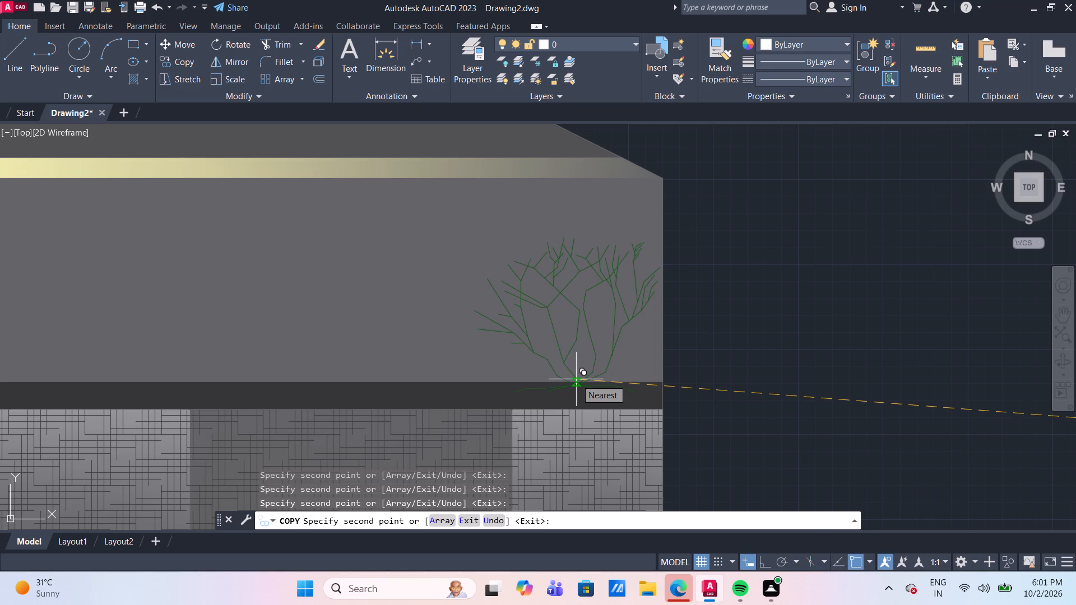
click(576, 379)
scroll(586, 365, up, 2)
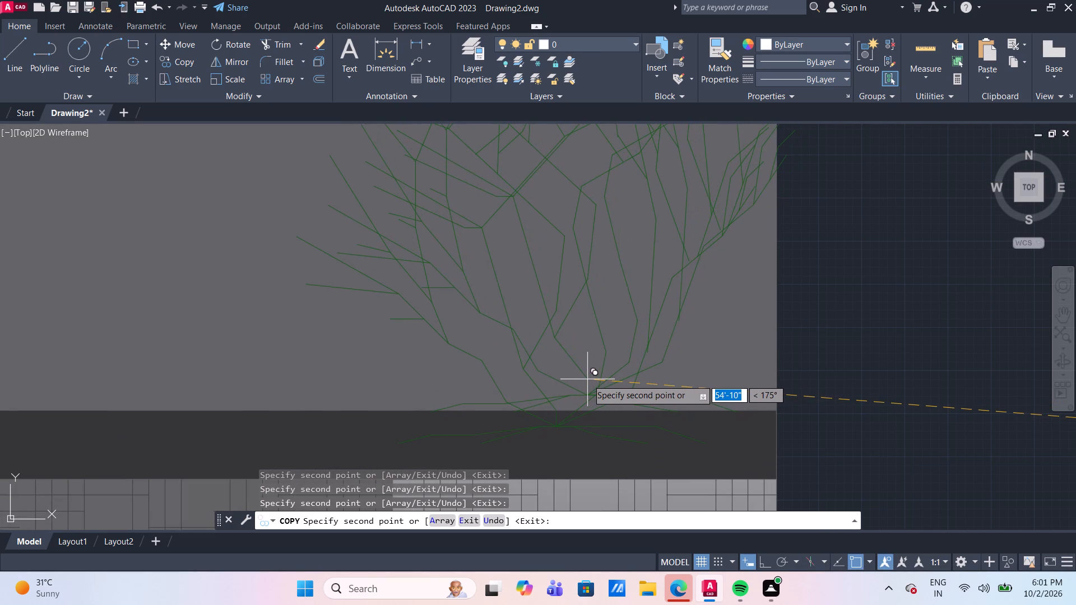
key(Escape)
scroll(628, 366, down, 3)
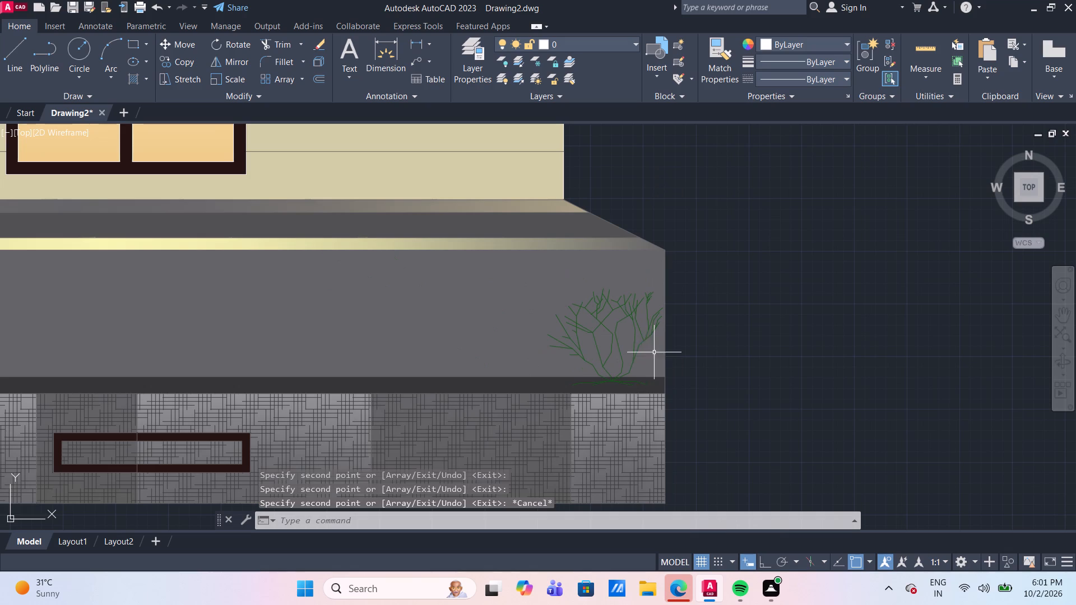
click(597, 345)
key(Escape)
scroll(646, 364, down, 2)
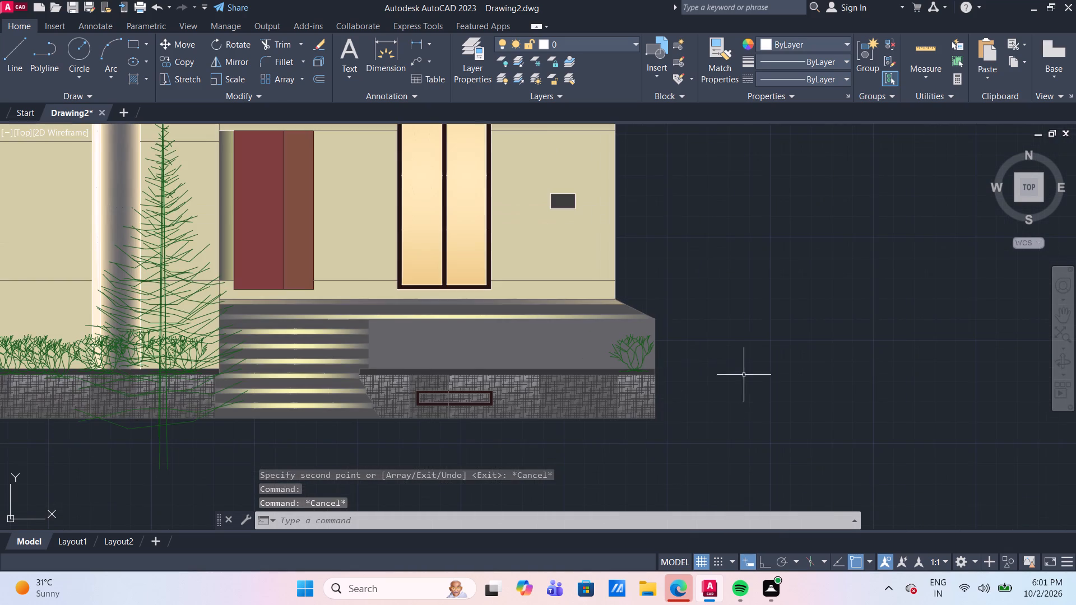
Trim the trunk and branch lines of the evergreens beside the entrance steps where they hang below the stone plinth's bottom edge.
middle_drag(750, 379, 729, 363)
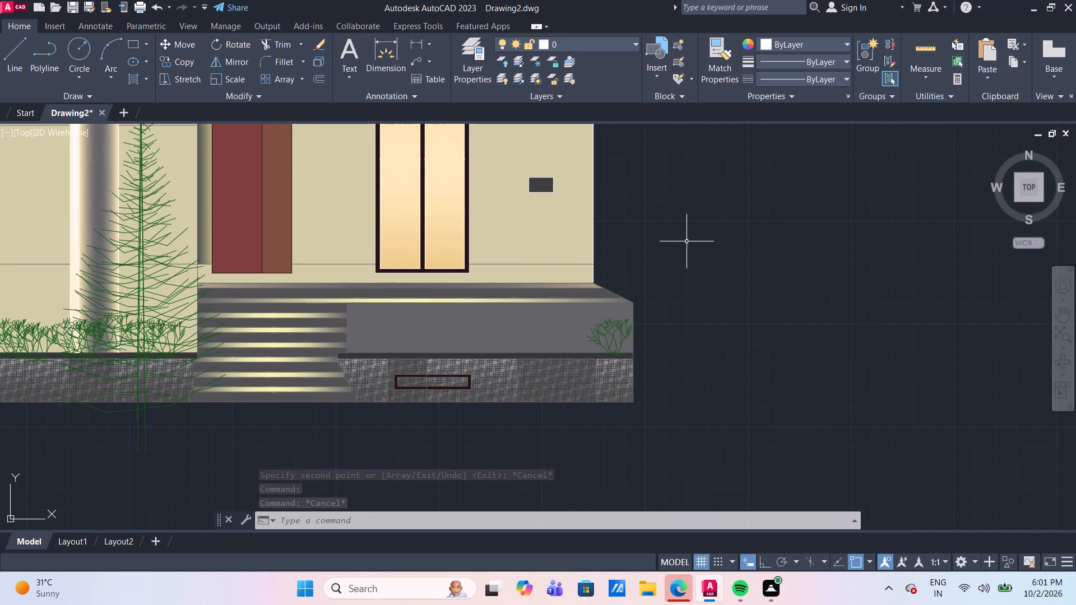
scroll(745, 246, down, 5)
scroll(783, 291, up, 3)
middle_drag(782, 267, 629, 329)
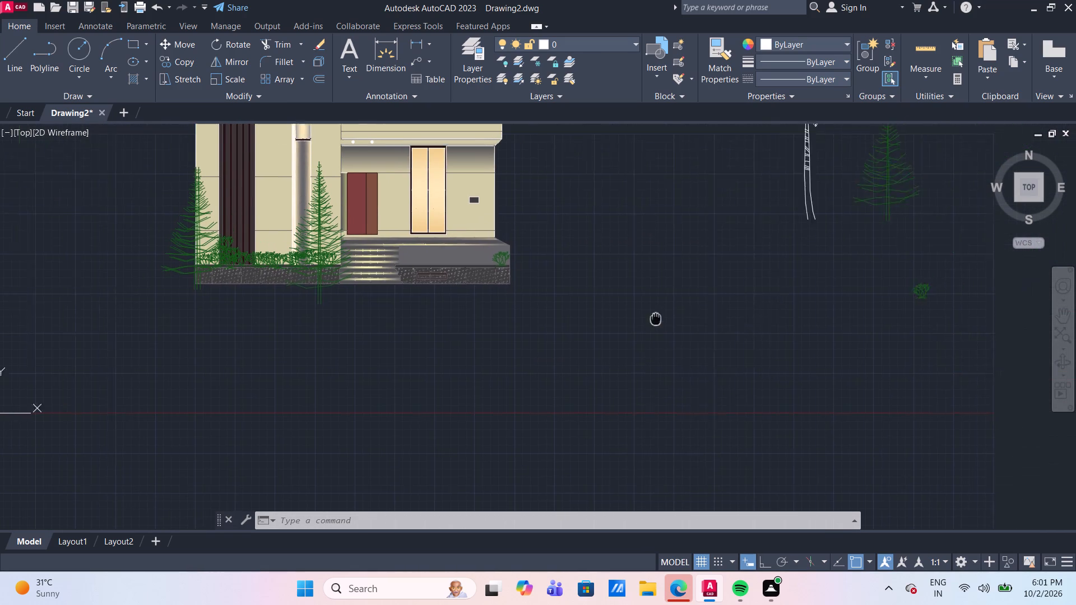
middle_drag(629, 329, 620, 332)
scroll(225, 314, up, 1)
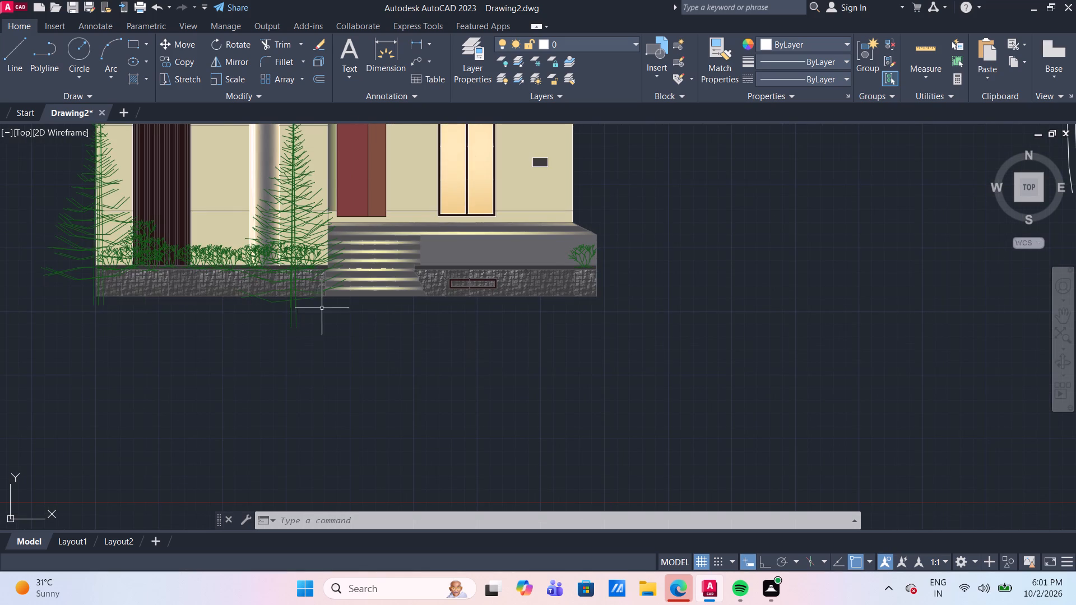
scroll(309, 304, up, 1)
text(tr)
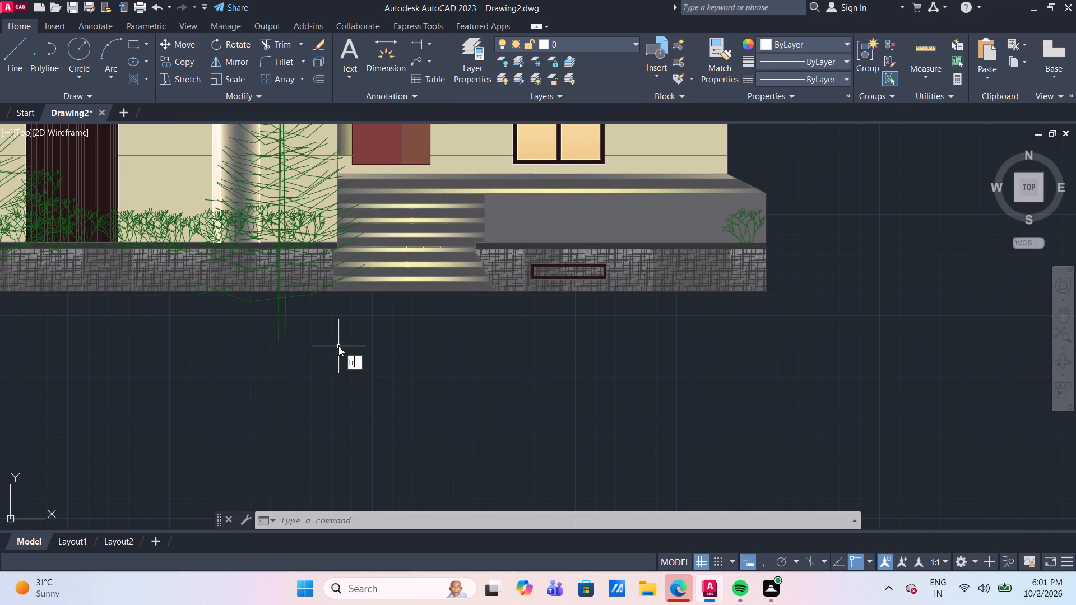
key(Return)
scroll(340, 323, up, 2)
scroll(326, 300, down, 1)
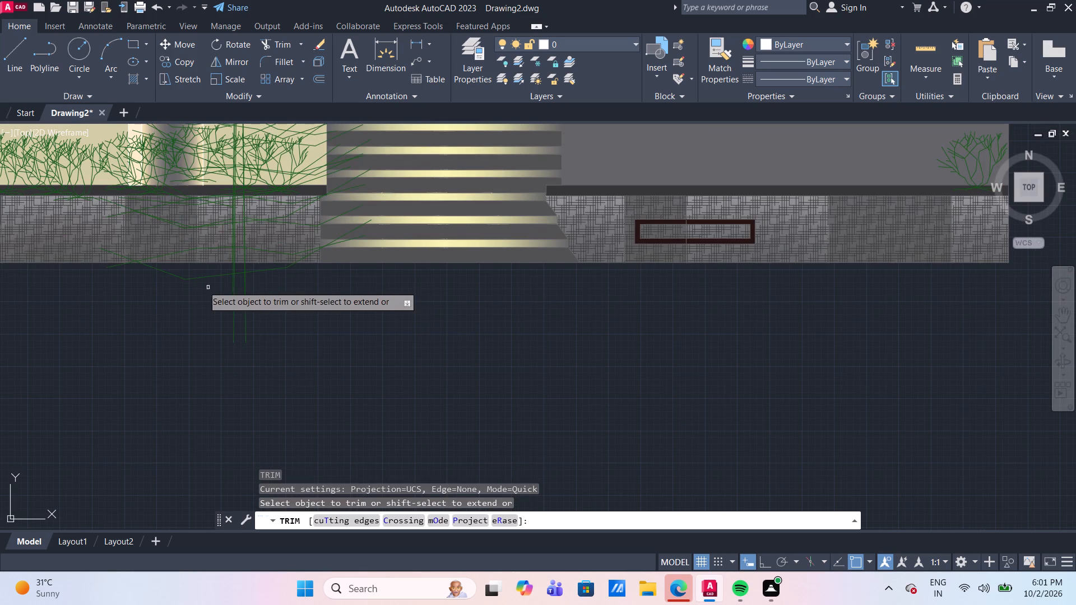
click(137, 269)
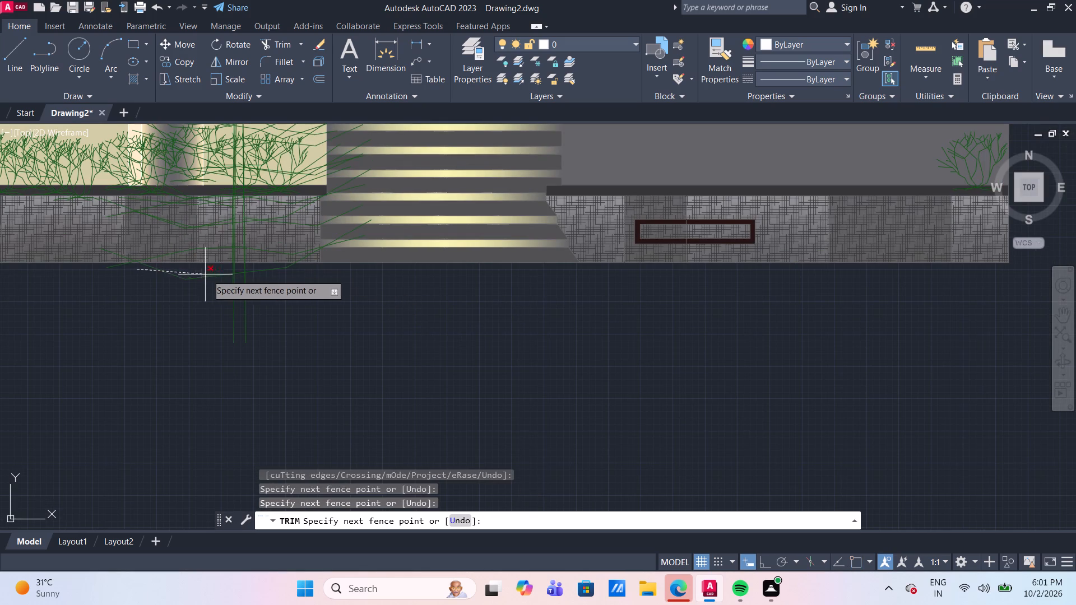
click(276, 275)
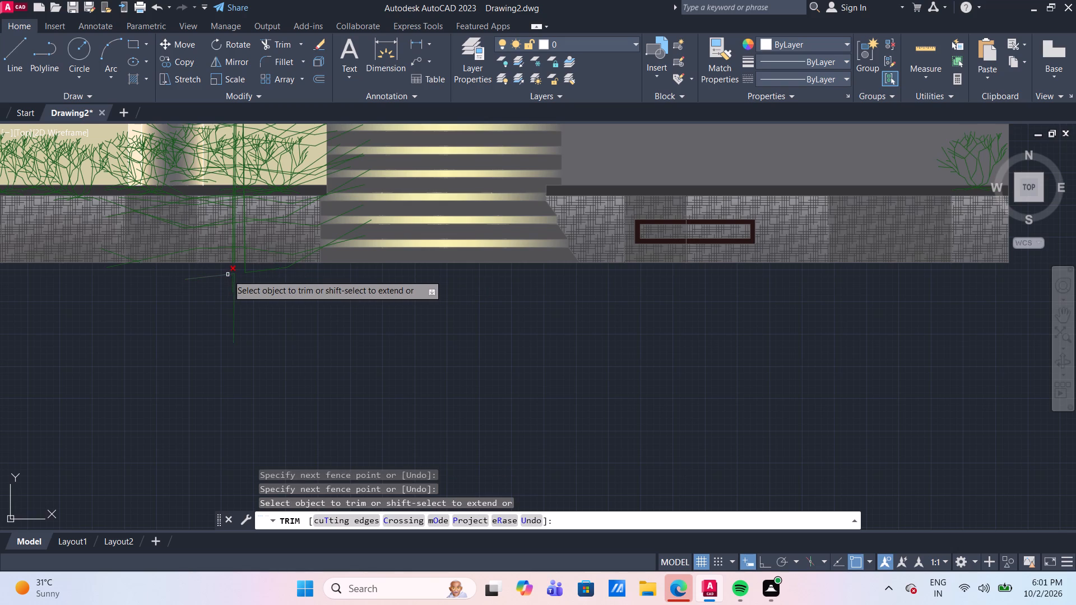
drag(225, 273, 233, 275)
click(231, 279)
scroll(238, 278, up, 2)
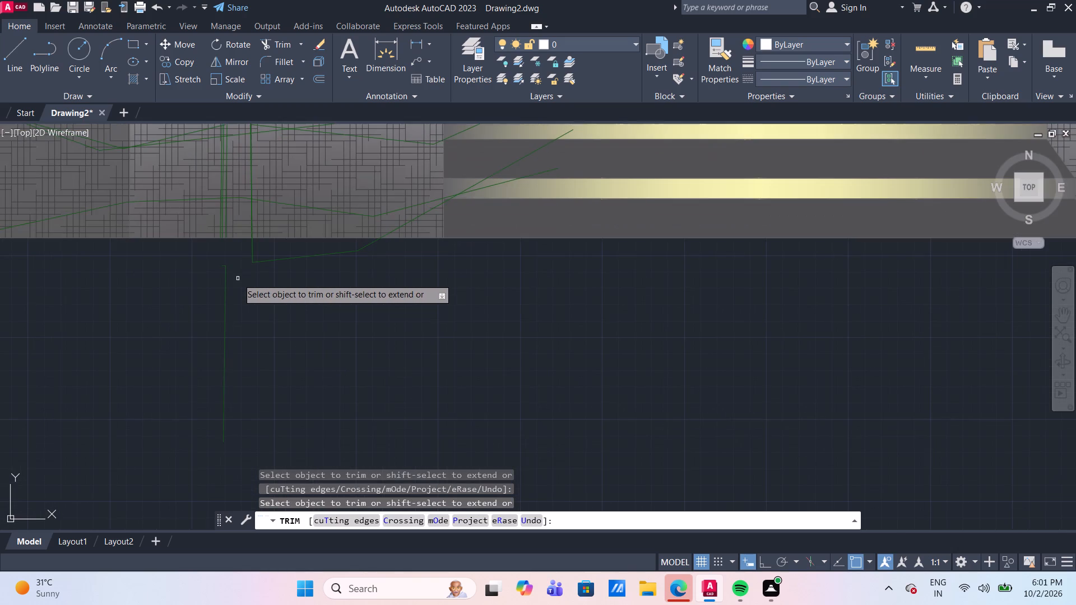
click(225, 280)
click(224, 266)
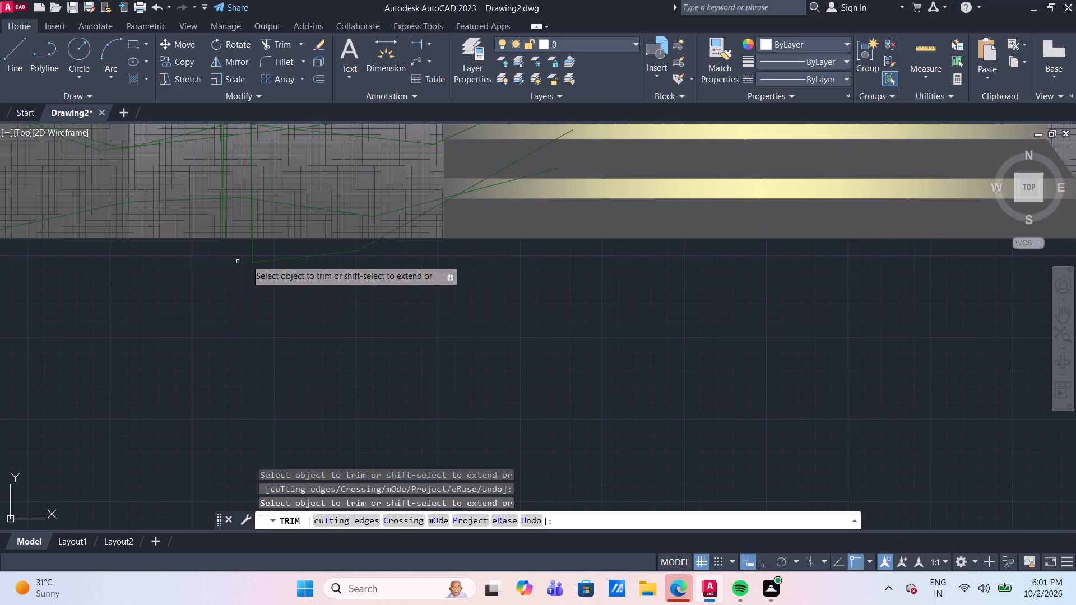
click(245, 253)
click(384, 261)
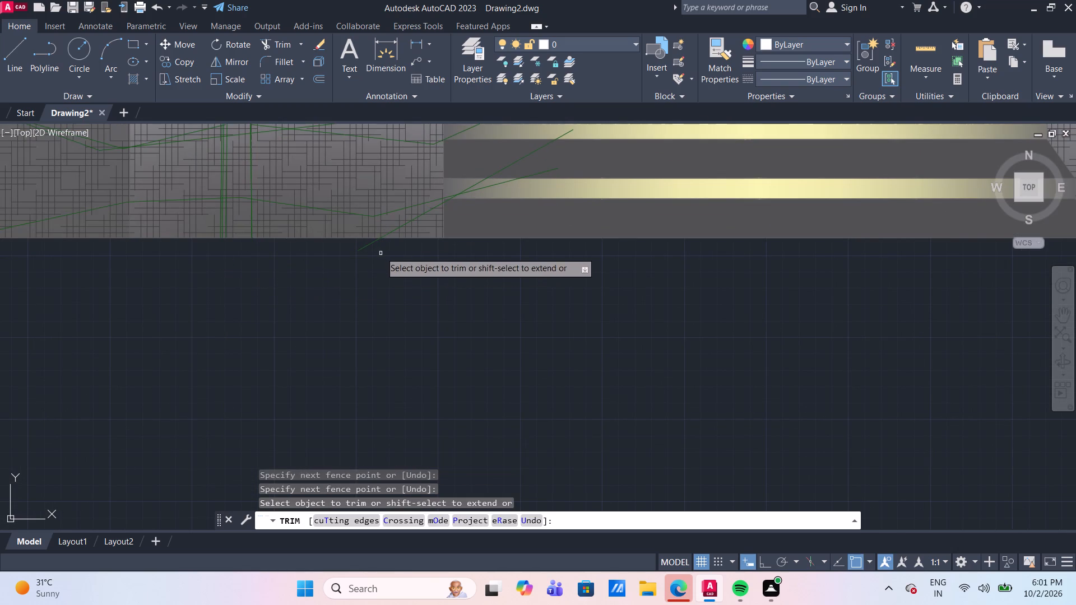
click(366, 245)
scroll(345, 252, down, 2)
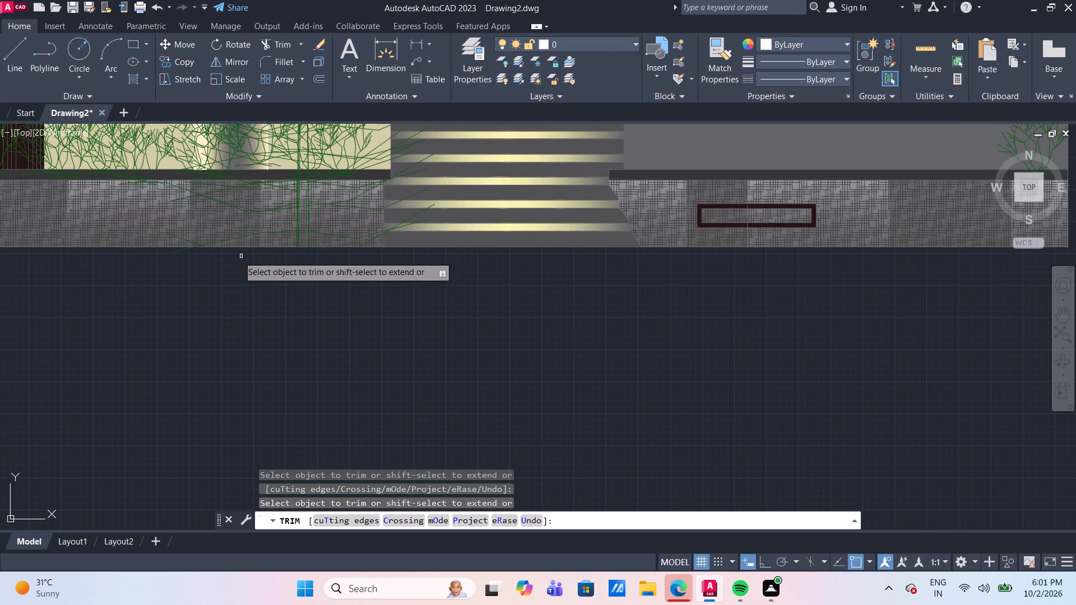
scroll(201, 255, up, 2)
click(164, 240)
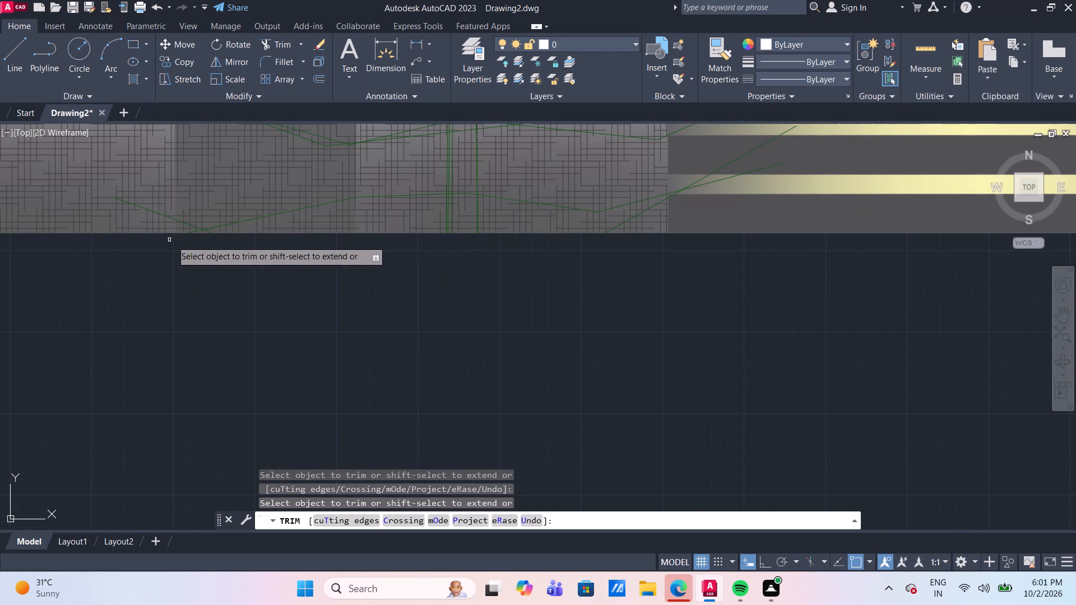
Trim the evergreen trunk lines that hang below the stone plinth's bottom edge at the tower's outer left corner.
scroll(188, 252, down, 4)
middle_drag(128, 294, 407, 345)
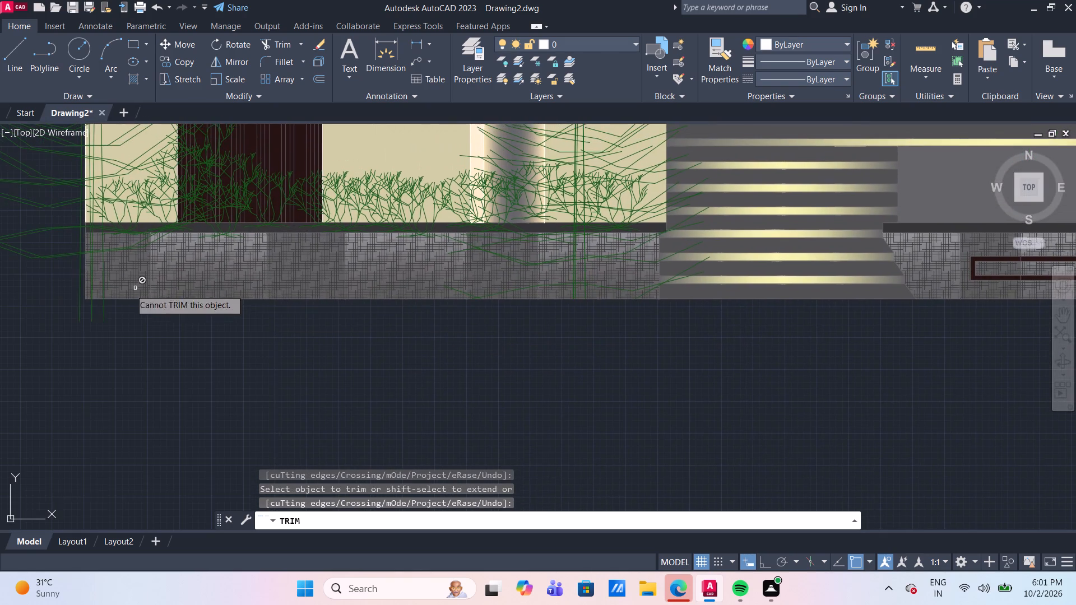
scroll(70, 308, up, 2)
click(82, 300)
click(244, 317)
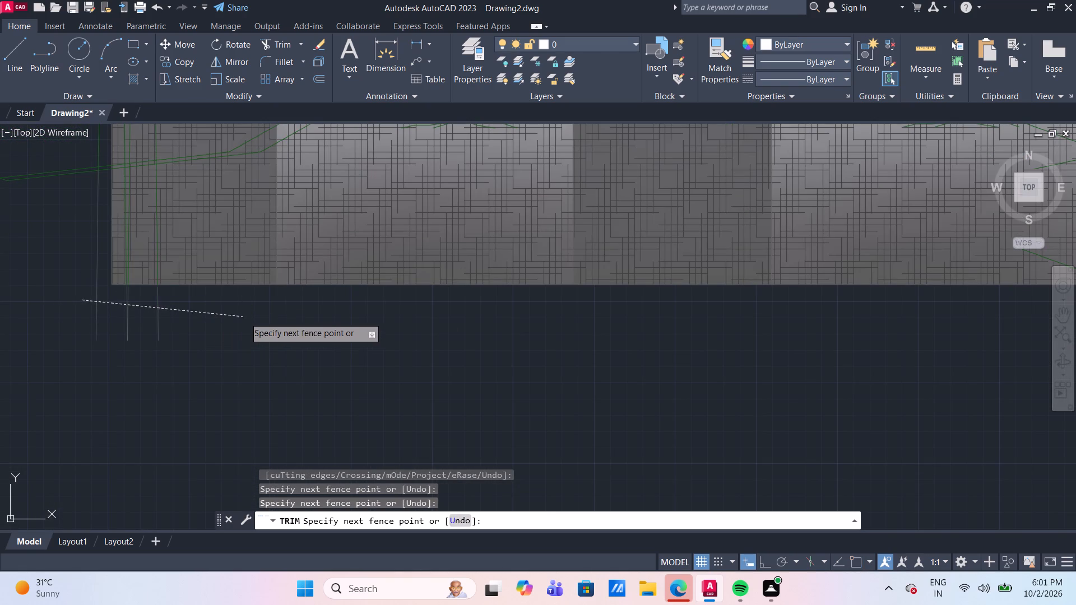
scroll(244, 317, down, 3)
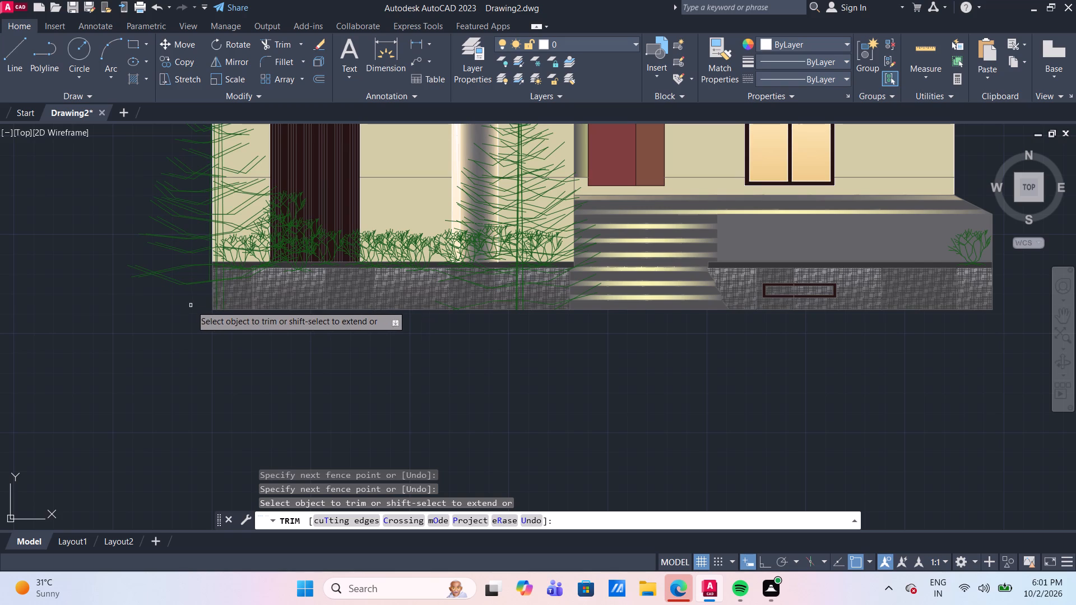
click(201, 303)
middle_drag(195, 179, 161, 271)
scroll(165, 261, down, 1)
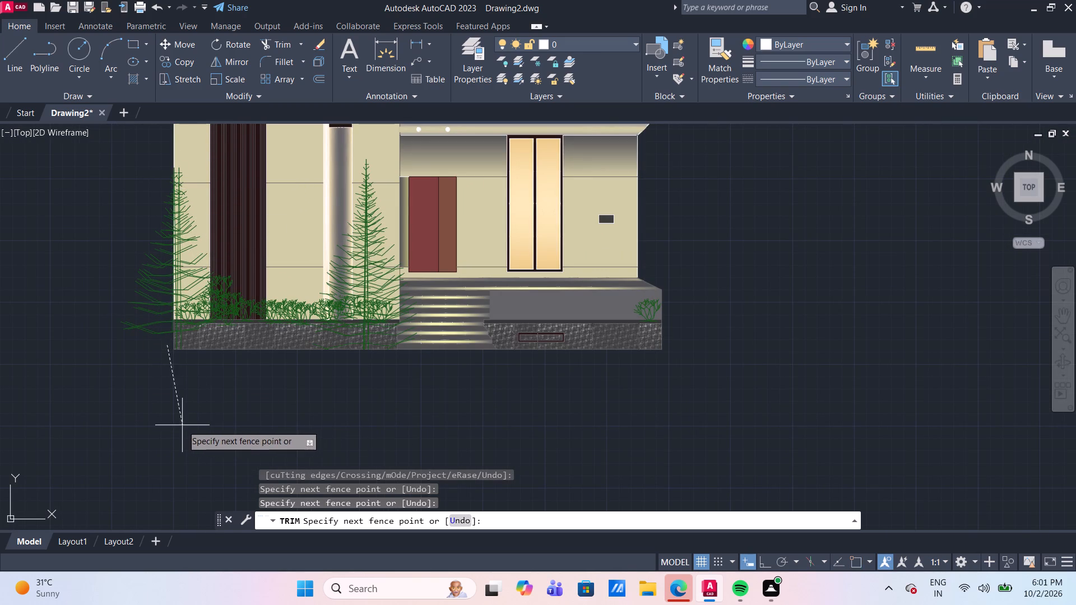
key(Escape)
Change all lines of the loose source shrub beside the elevation to index colour 97.
scroll(182, 425, down, 1)
middle_click(404, 436)
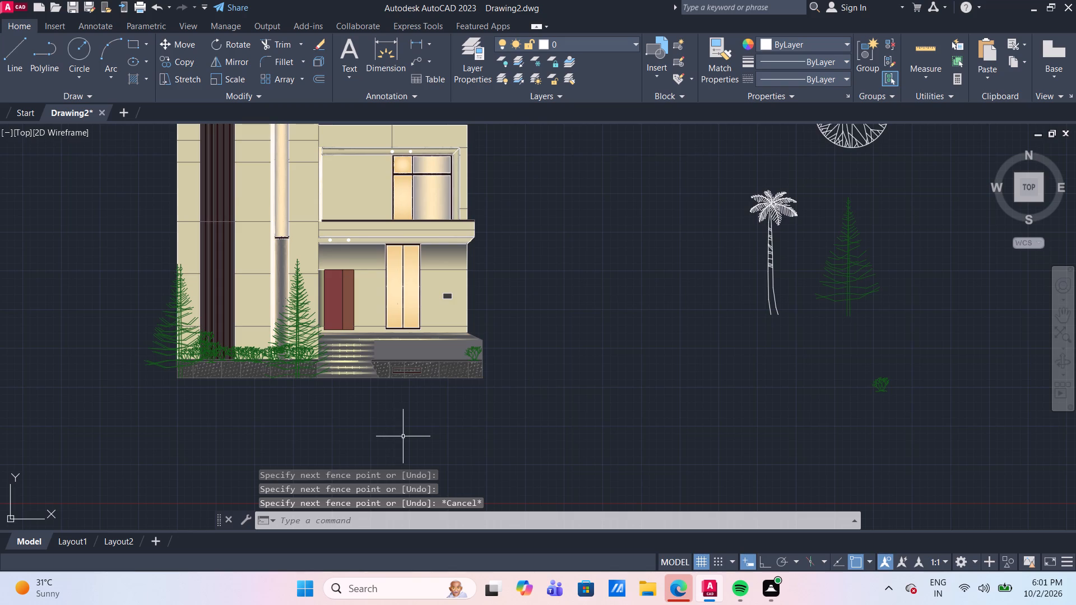
scroll(401, 432, down, 1)
middle_drag(522, 448, 447, 428)
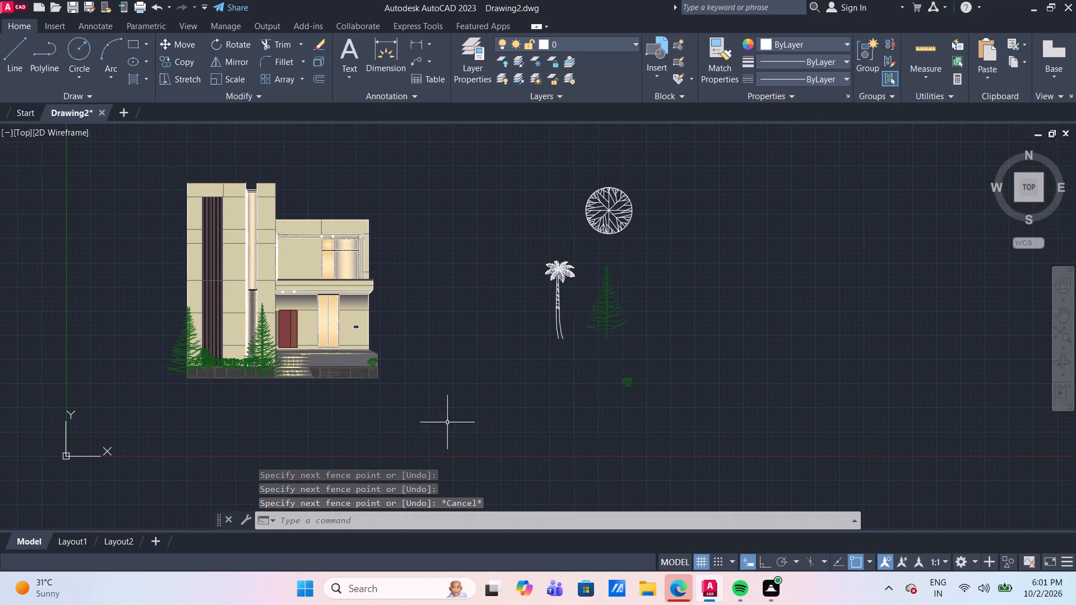
scroll(350, 390, up, 1)
middle_drag(313, 395, 193, 393)
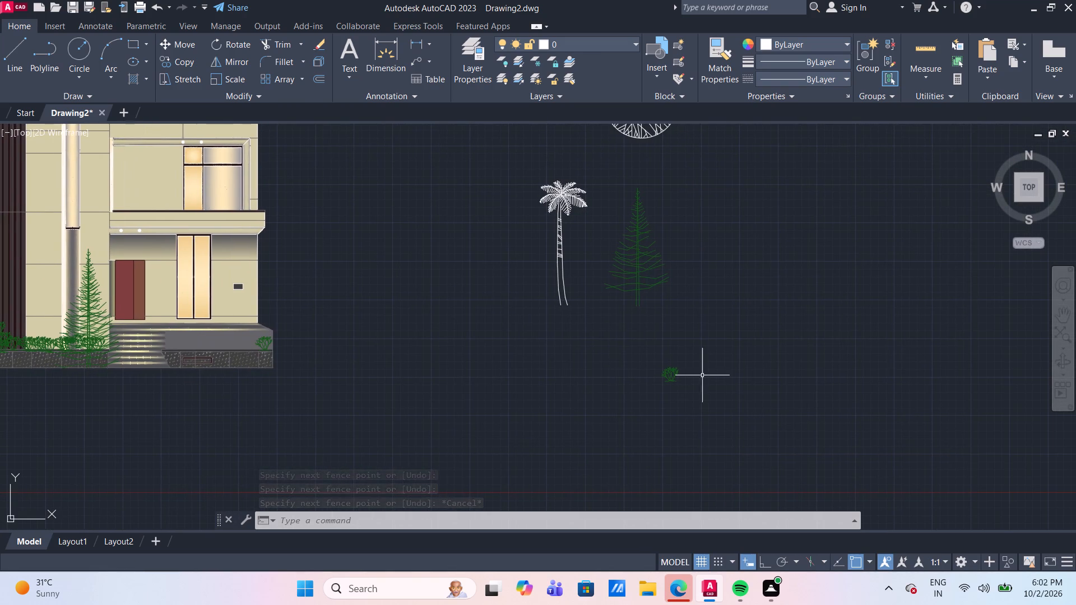
click(692, 400)
click(671, 346)
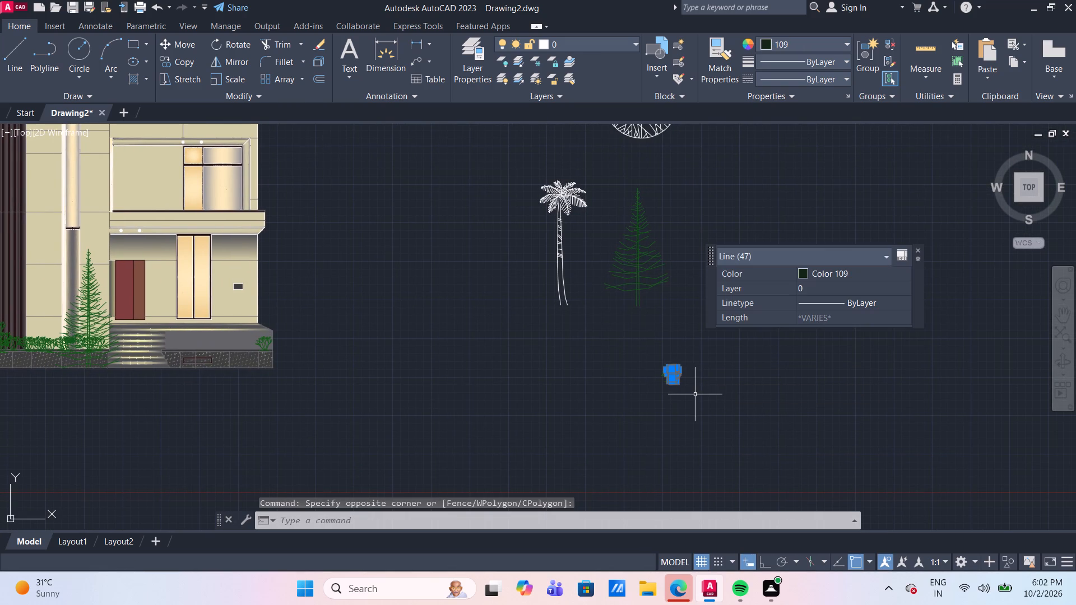
click(695, 394)
click(644, 350)
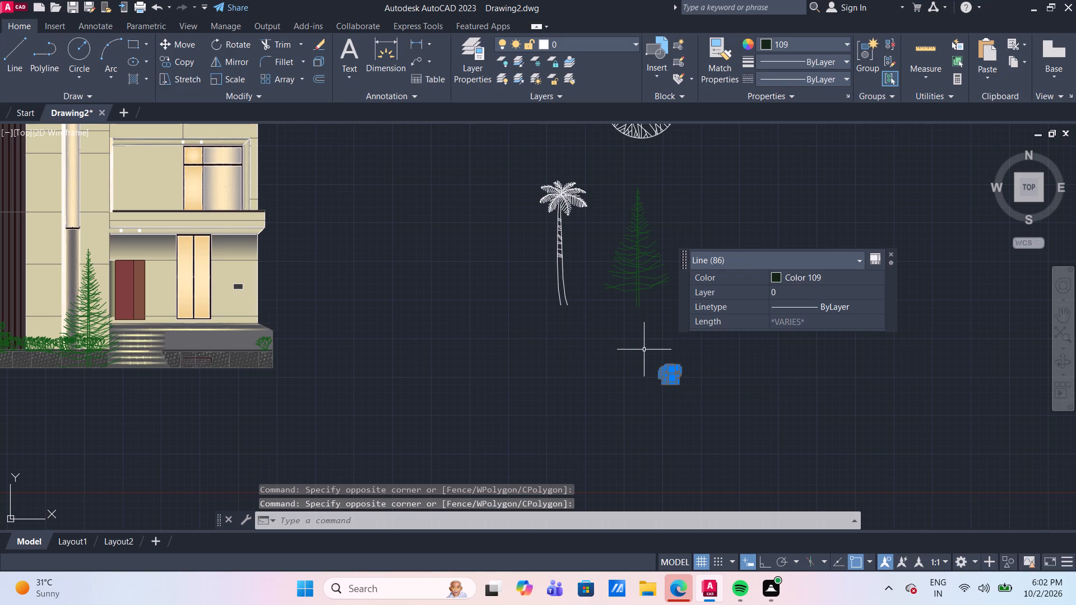
click(792, 280)
click(792, 280)
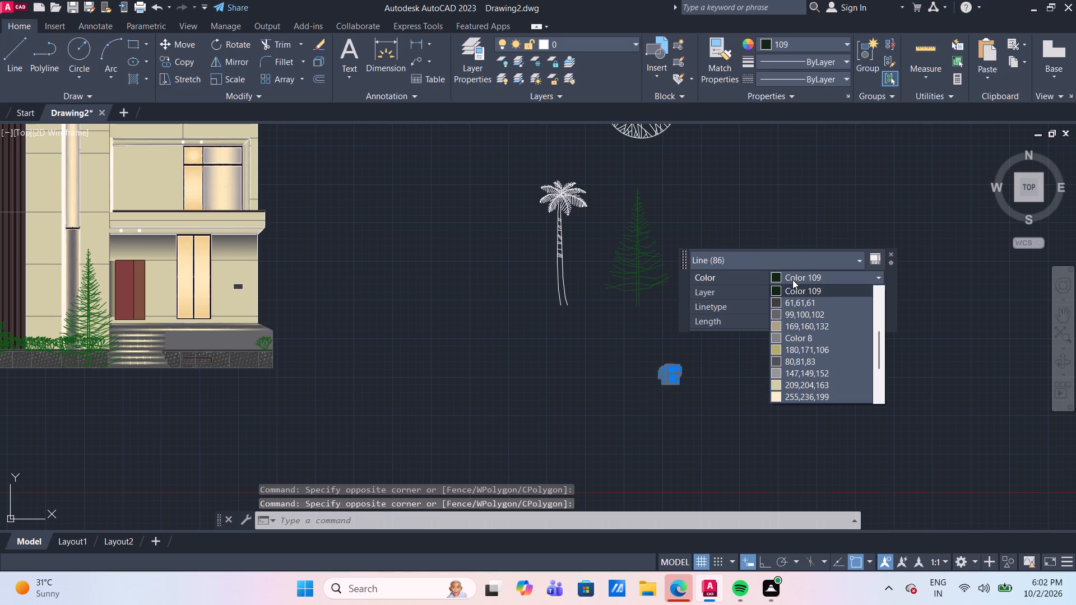
scroll(852, 391, down, 4)
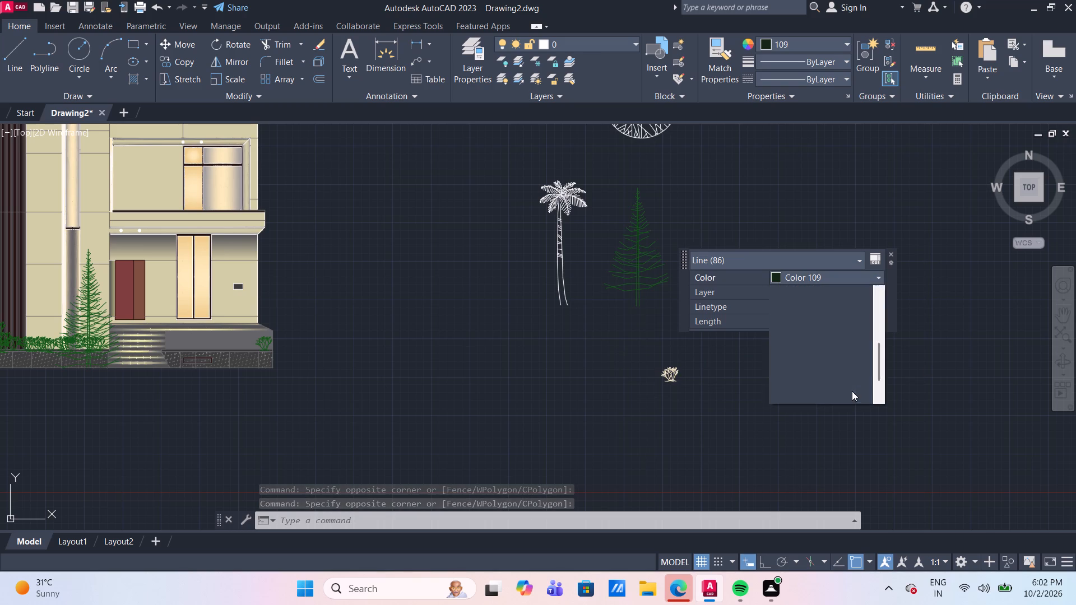
scroll(851, 379, down, 4)
click(825, 394)
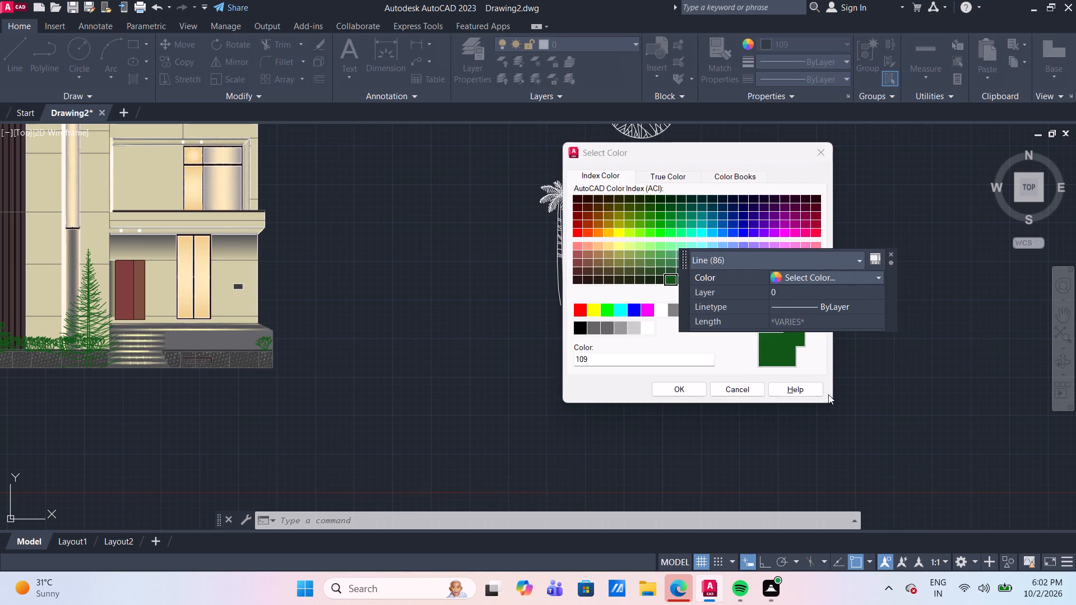
click(651, 282)
click(661, 277)
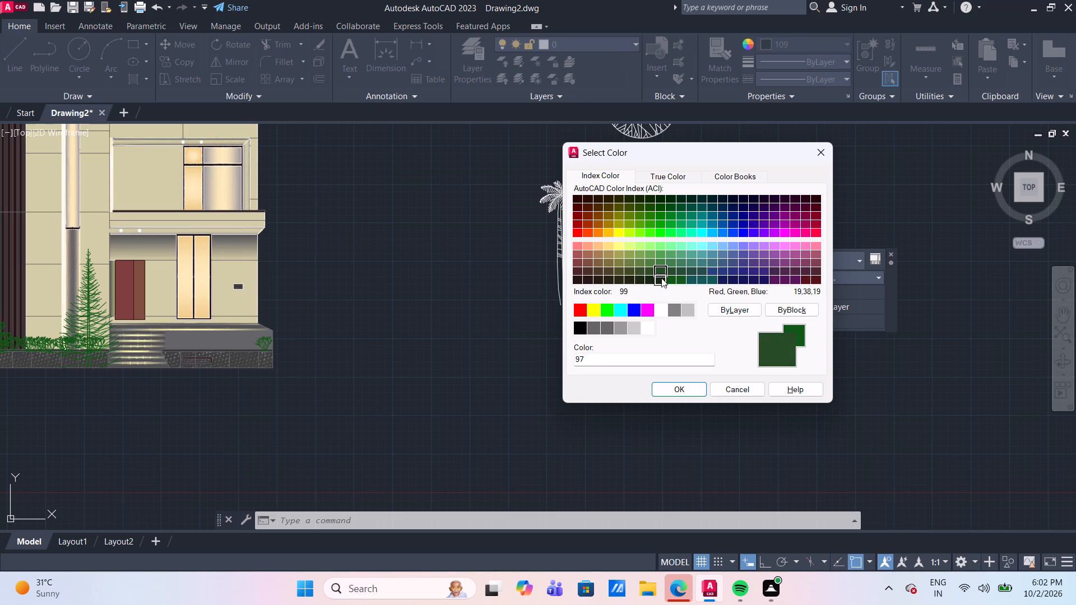
click(674, 393)
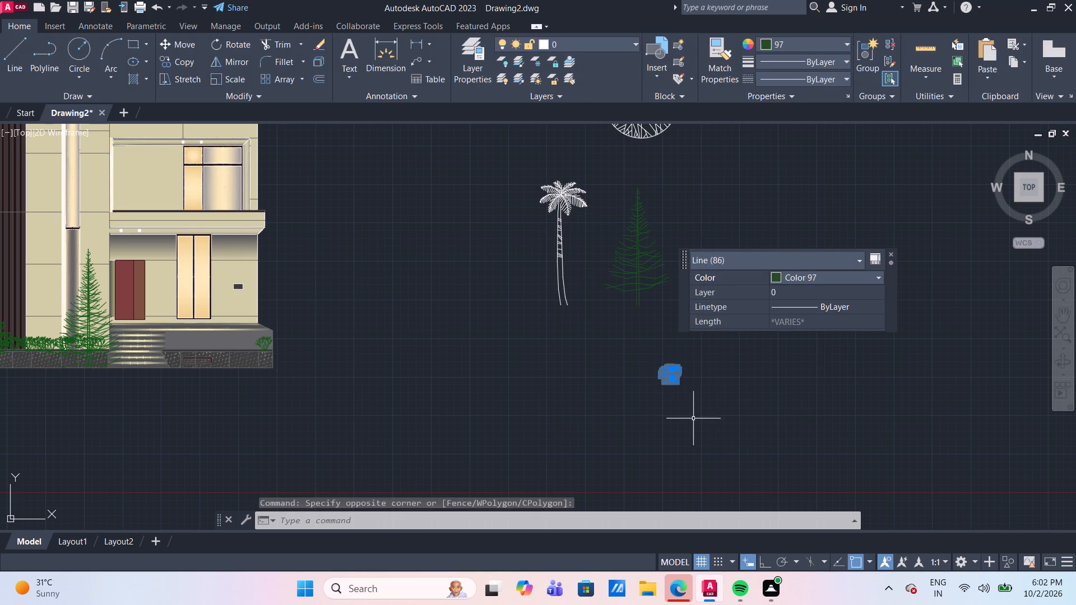
Copy the recoloured shrub by its base's right tip onto the plinth top at the entrance platform's far right end, overlapping the existing shrub.
text(co)
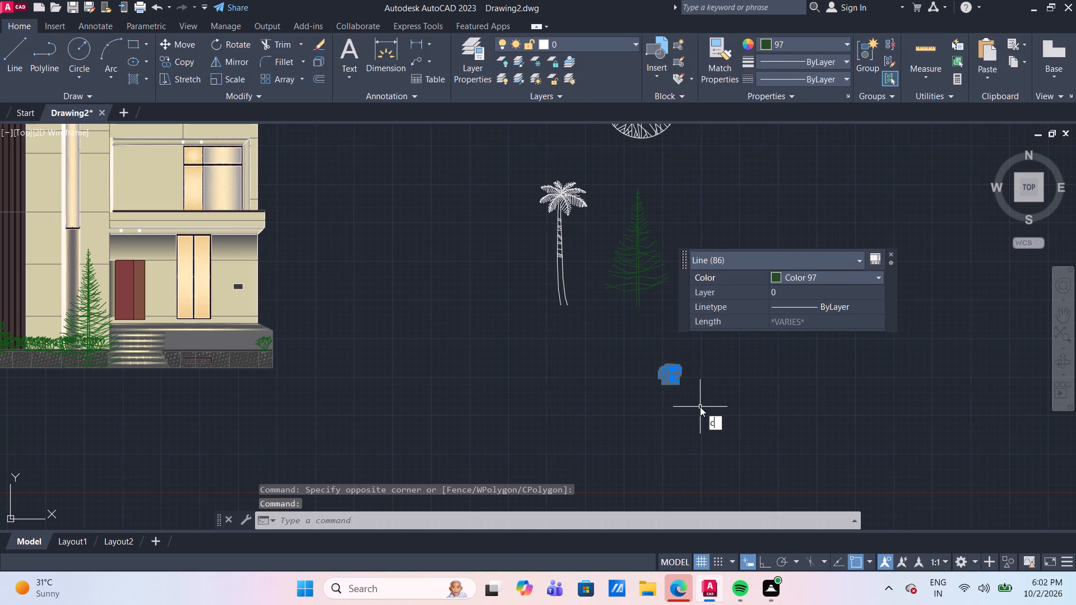
key(Return)
scroll(559, 352, up, 2)
scroll(912, 439, up, 3)
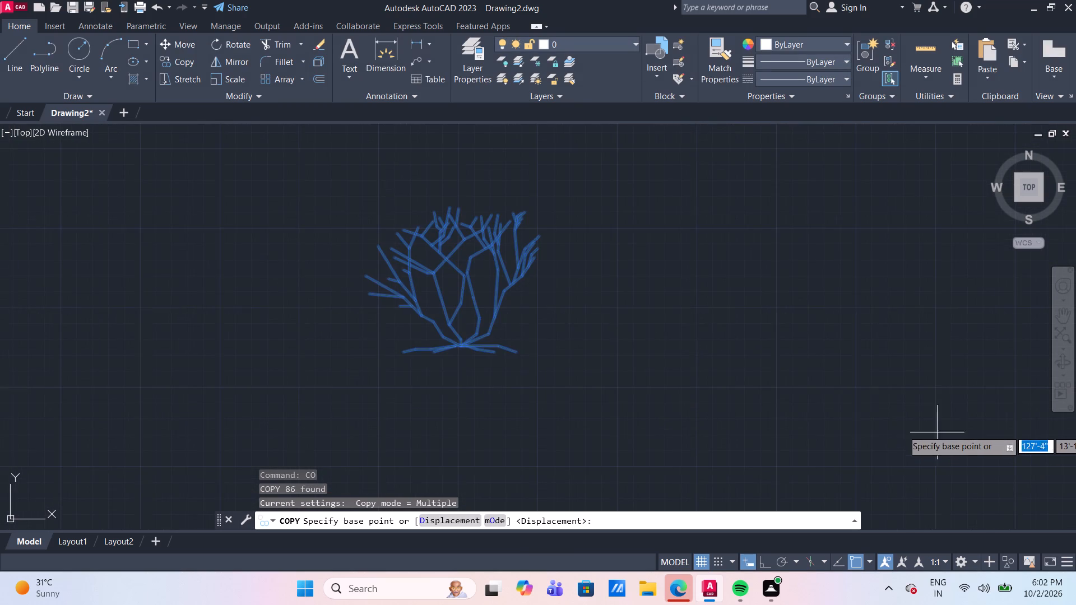
scroll(484, 334, up, 2)
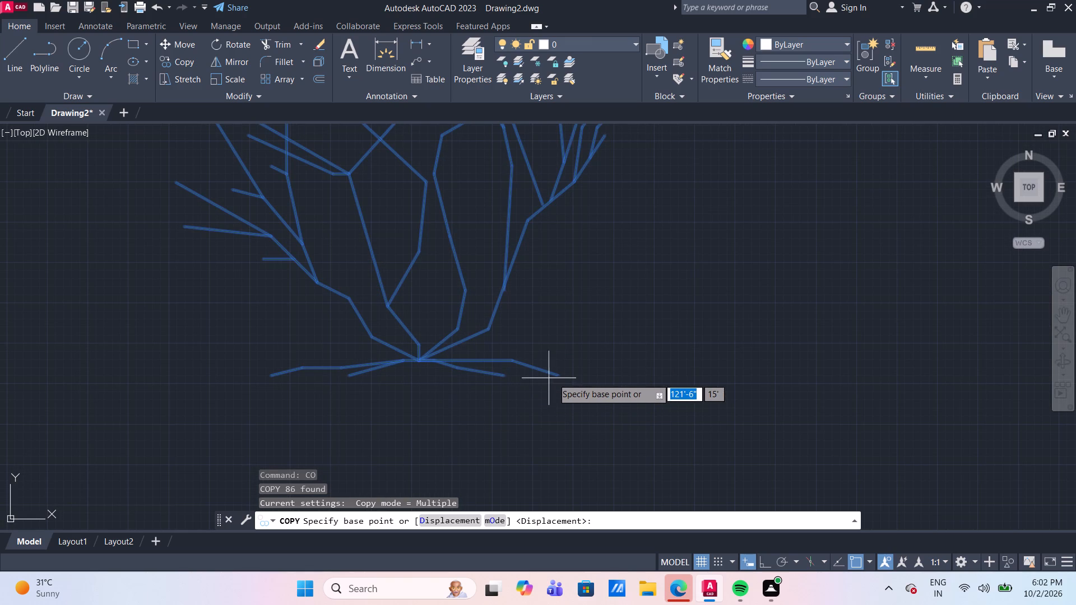
click(560, 378)
scroll(560, 378, down, 4)
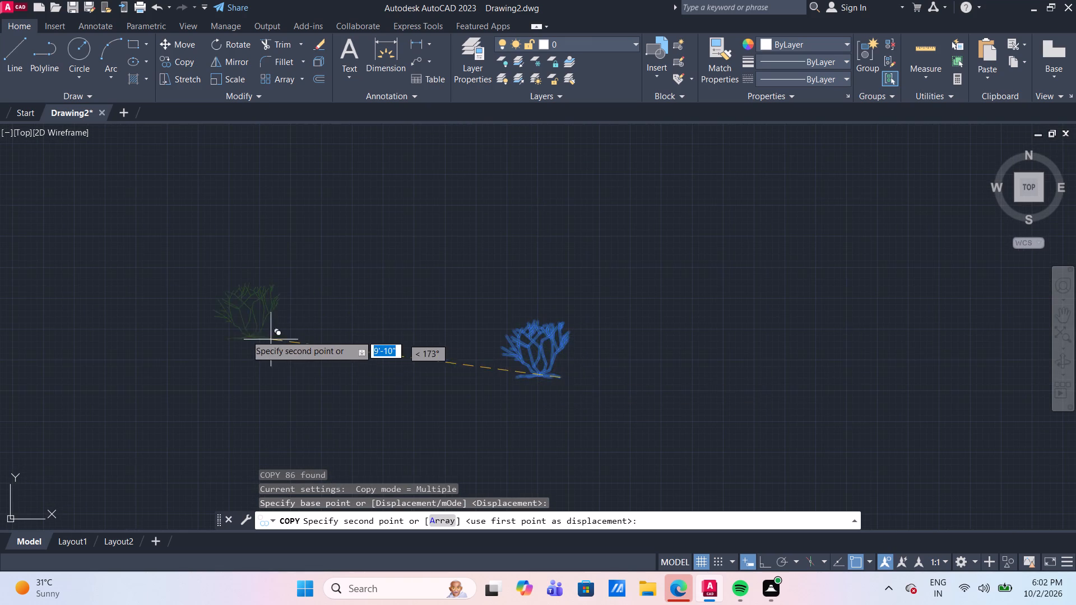
scroll(245, 331, down, 2)
middle_drag(228, 322, 423, 393)
scroll(348, 379, down, 3)
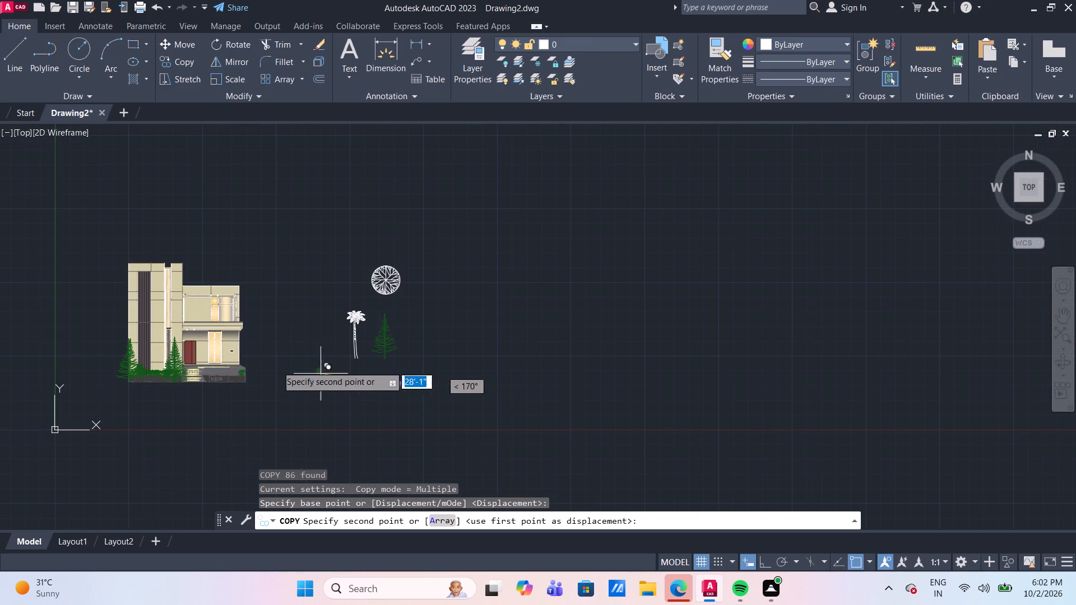
scroll(206, 367, up, 4)
scroll(259, 385, up, 3)
middle_drag(575, 363, 473, 377)
scroll(544, 368, up, 2)
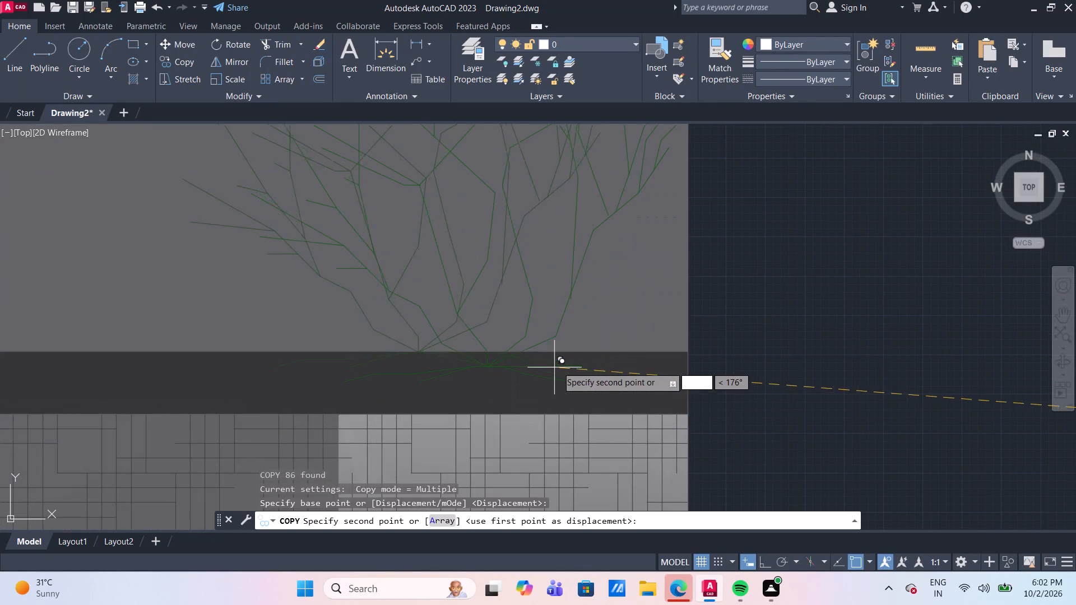
scroll(564, 360, down, 2)
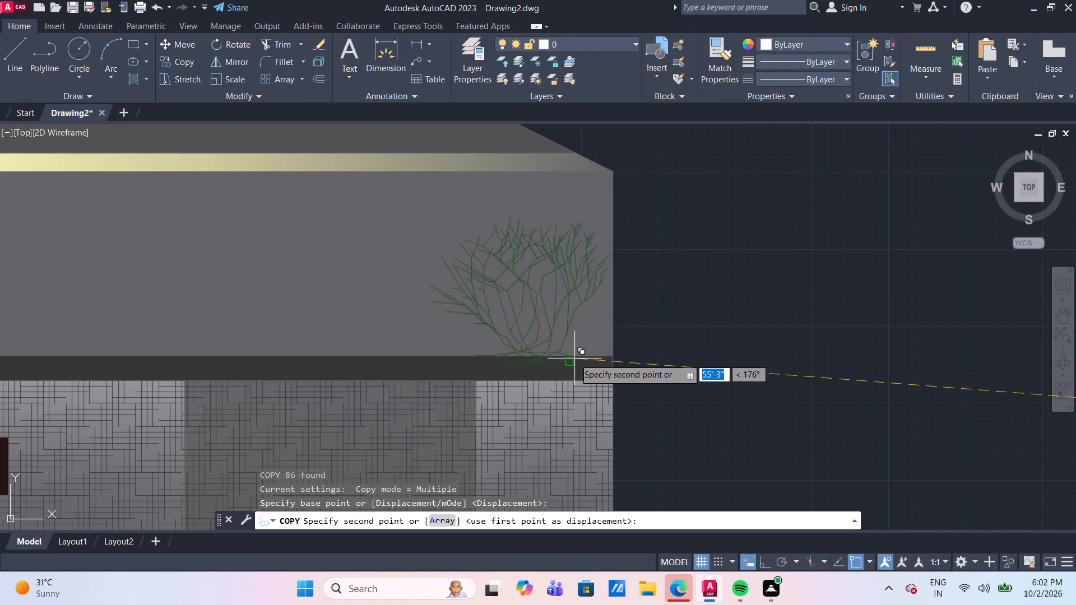
scroll(574, 359, up, 2)
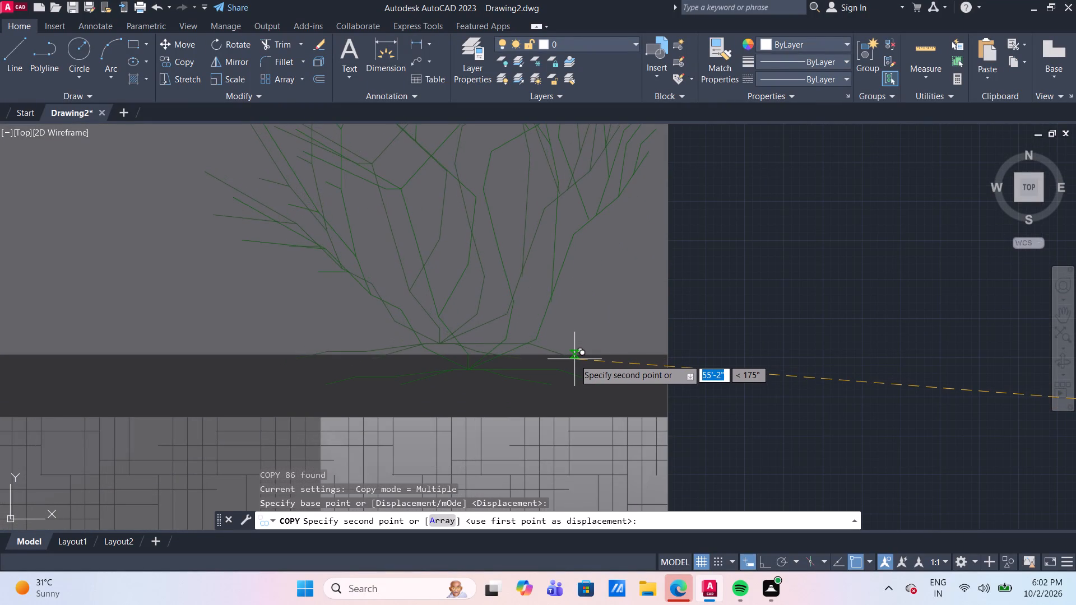
click(577, 355)
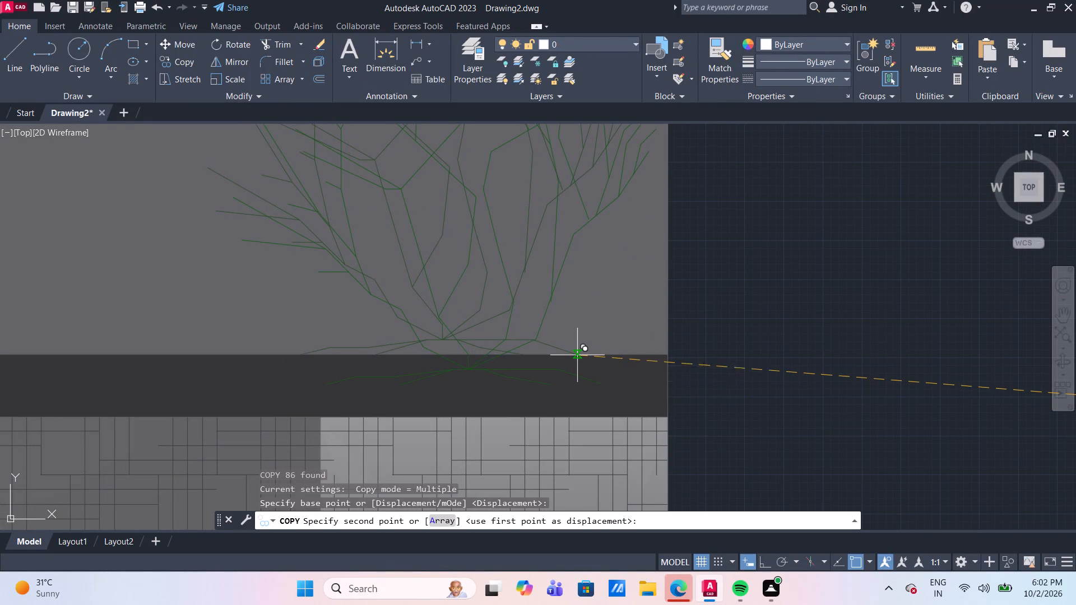
key(Escape)
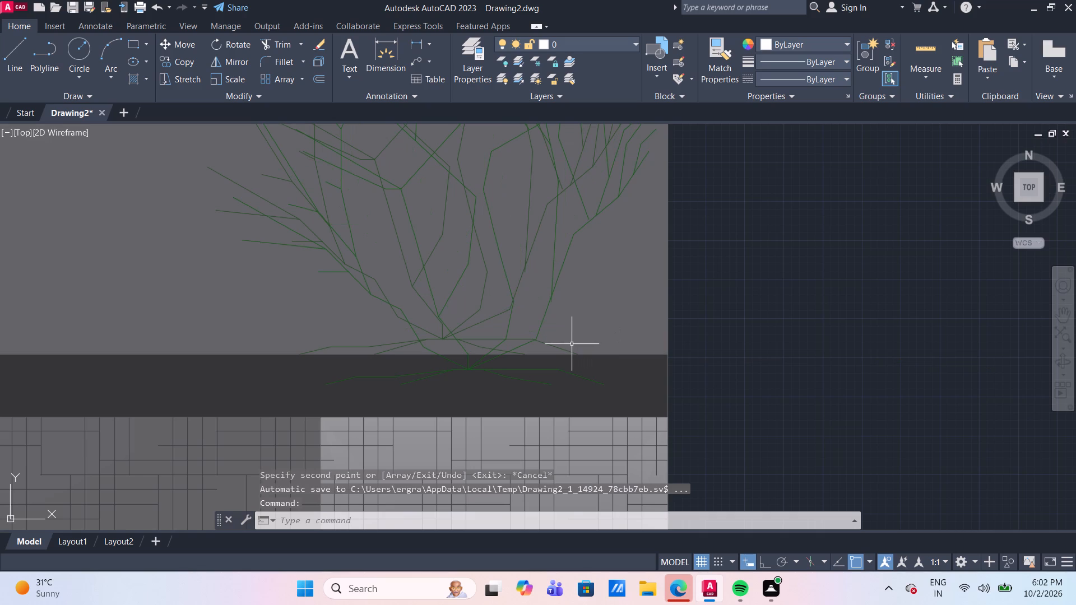
Group all the lines of the recoloured source shrub into an unnamed group.
scroll(567, 346, down, 3)
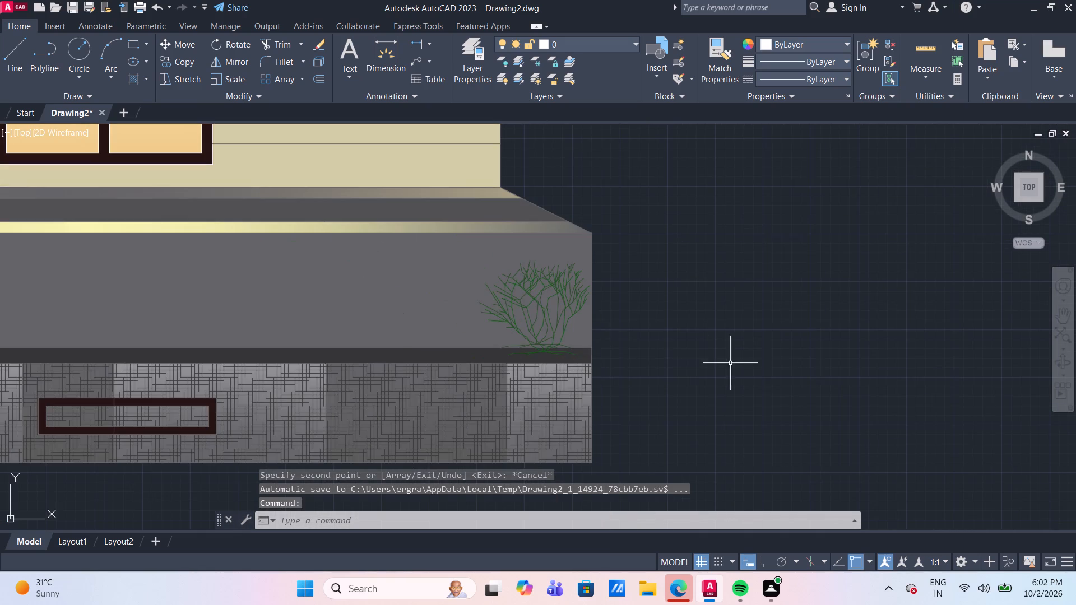
scroll(862, 356, down, 3)
middle_drag(862, 356, 131, 339)
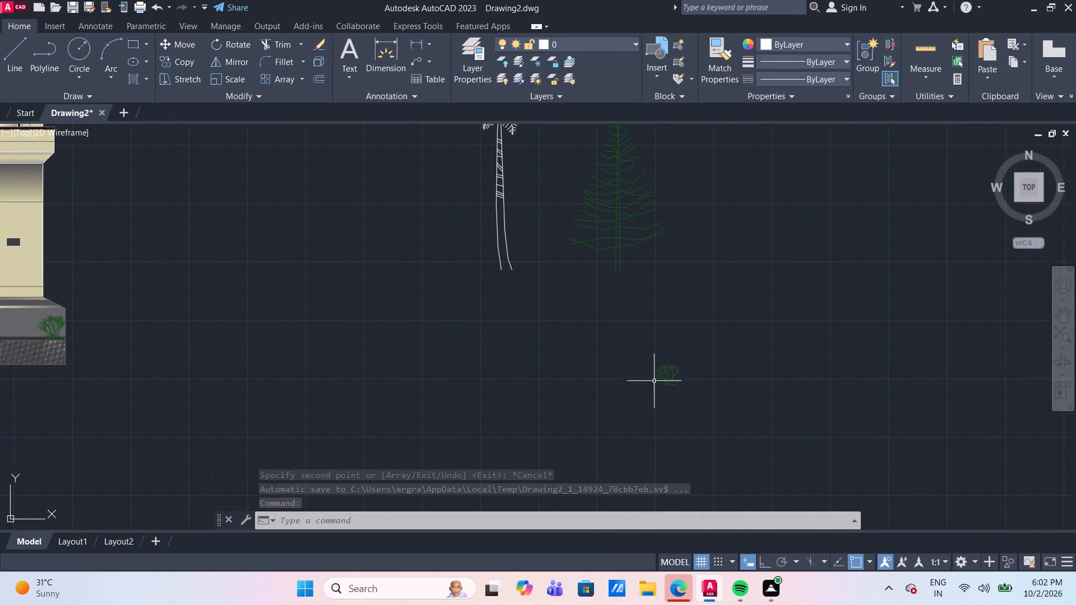
click(695, 400)
click(644, 339)
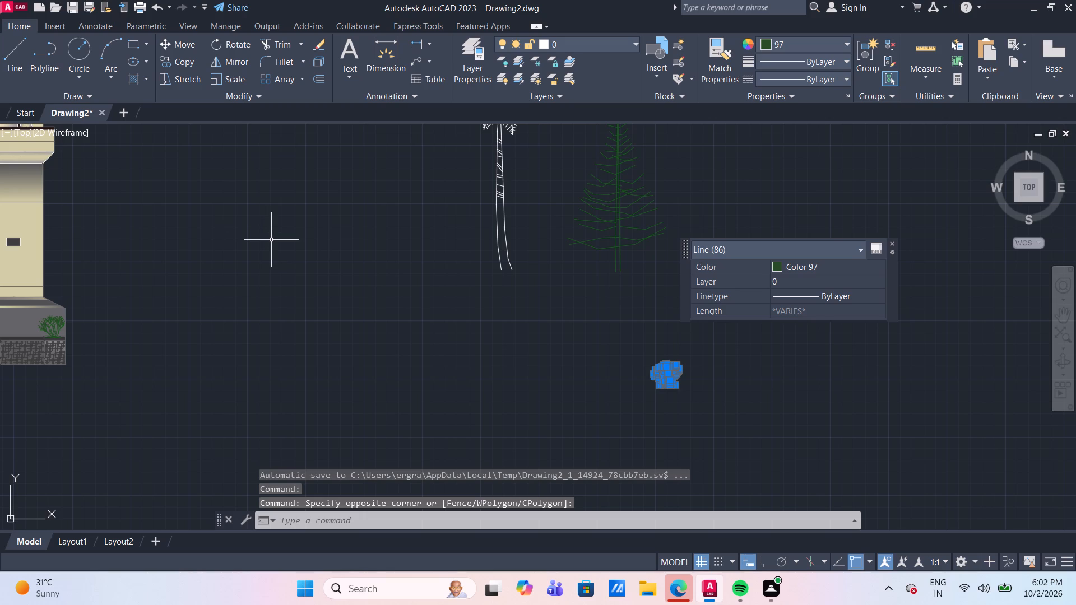
key(g)
key(Return)
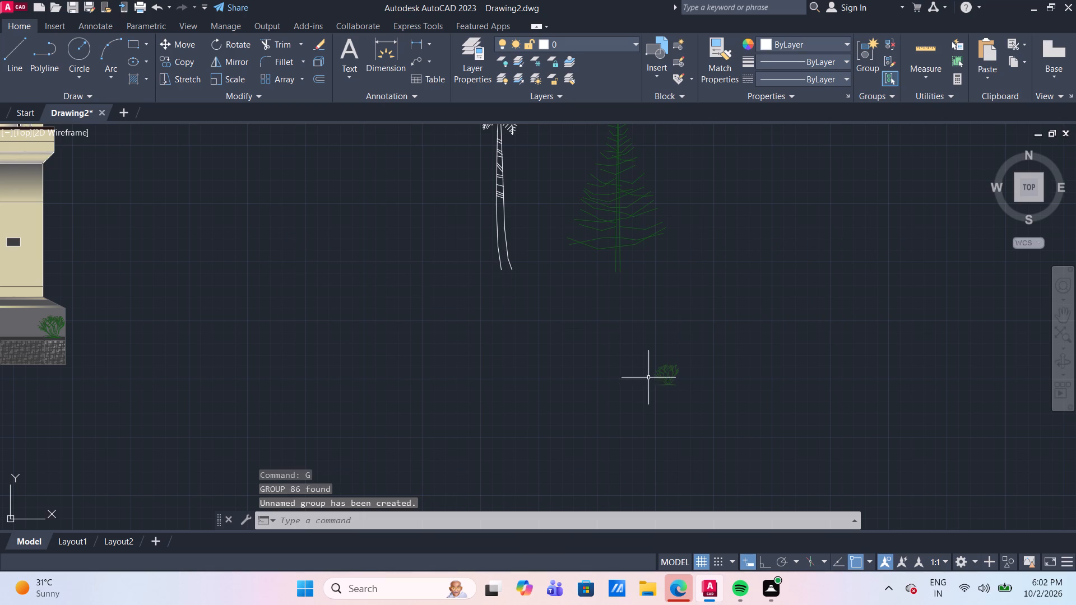
Copy the grouped source shrub by its base's right tip onto the plinth top, meeting the left base tip of the end shrub.
click(675, 378)
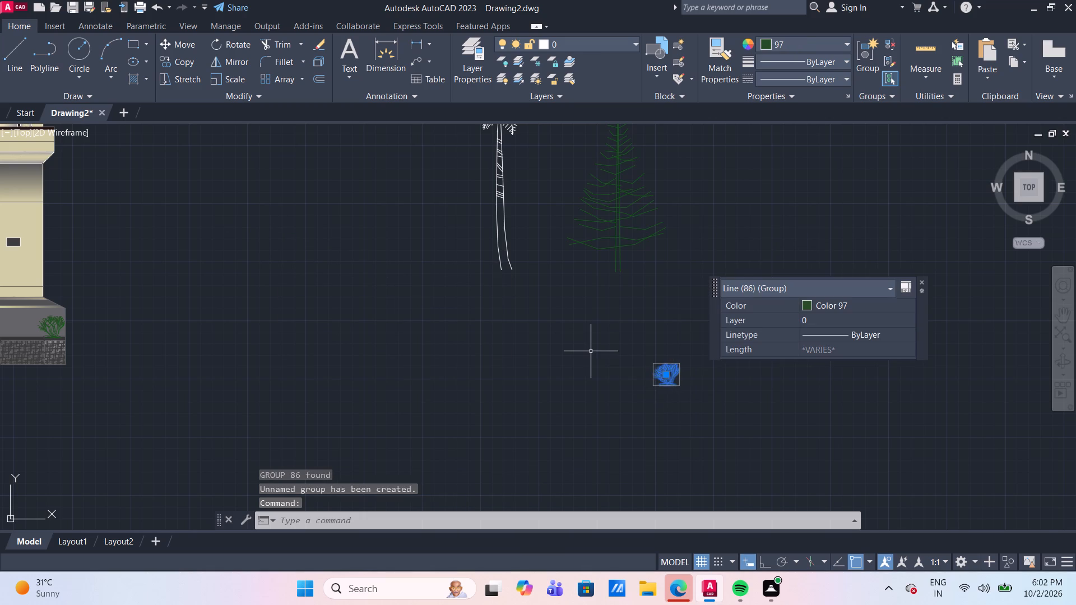
text(co)
key(Return)
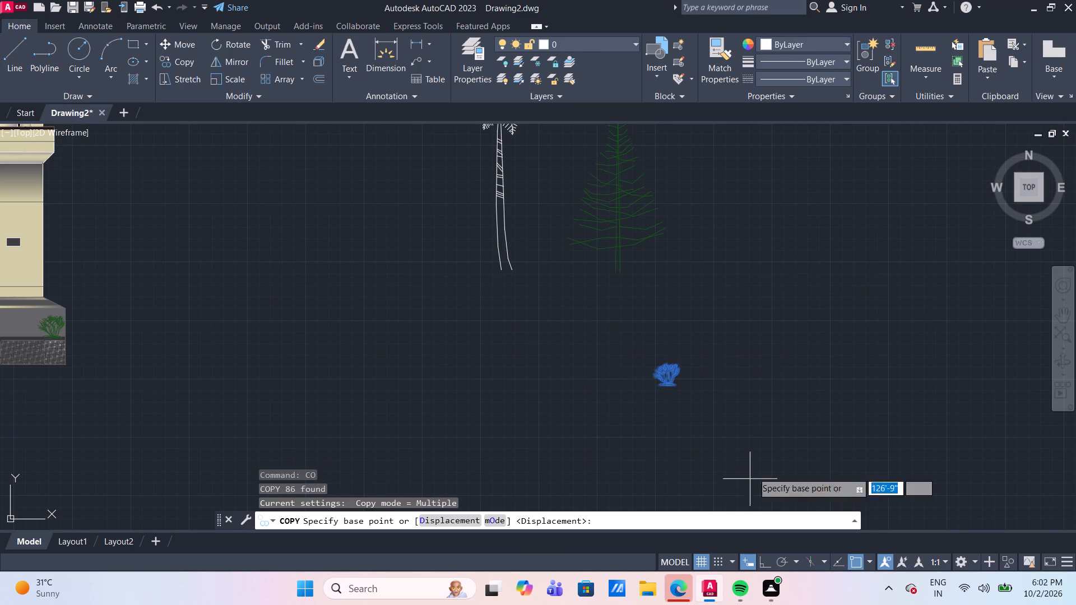
scroll(745, 407, up, 4)
scroll(319, 312, up, 1)
click(361, 290)
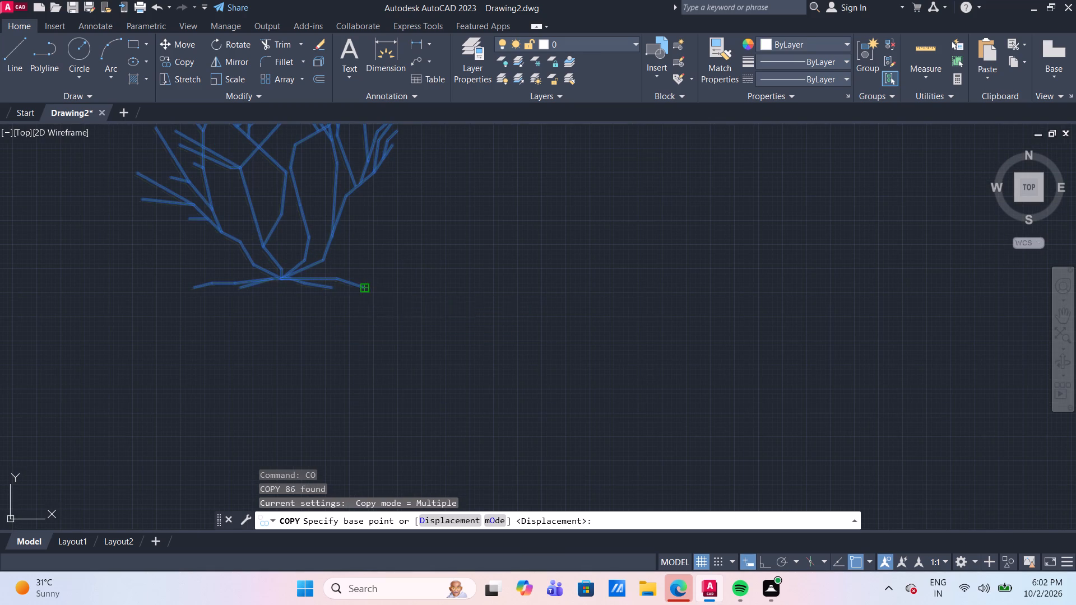
scroll(361, 290, down, 8)
middle_drag(230, 305, 277, 339)
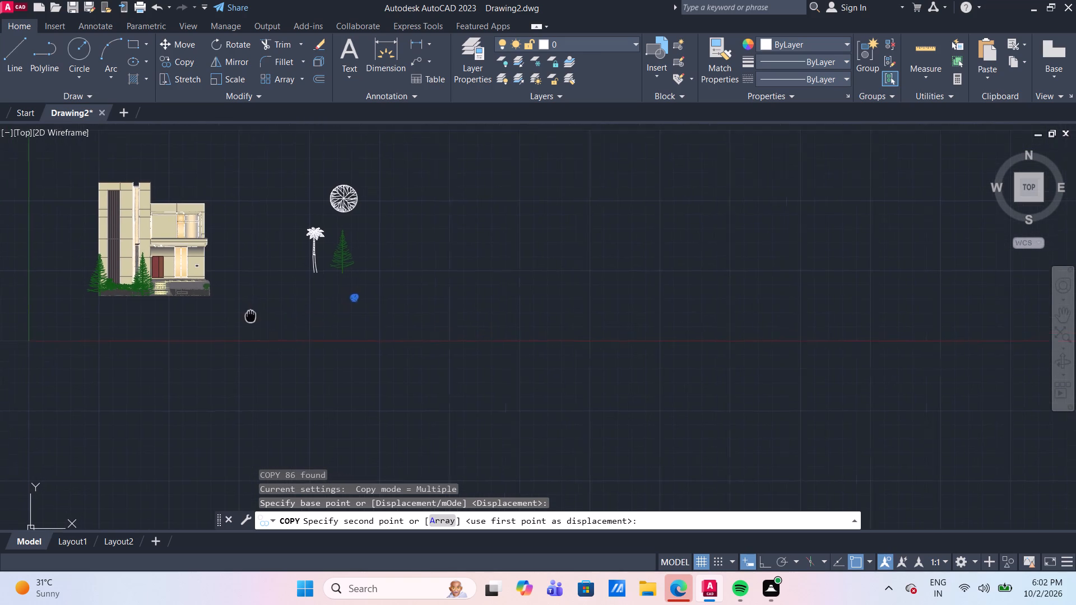
middle_drag(277, 339, 309, 377)
scroll(249, 302, up, 4)
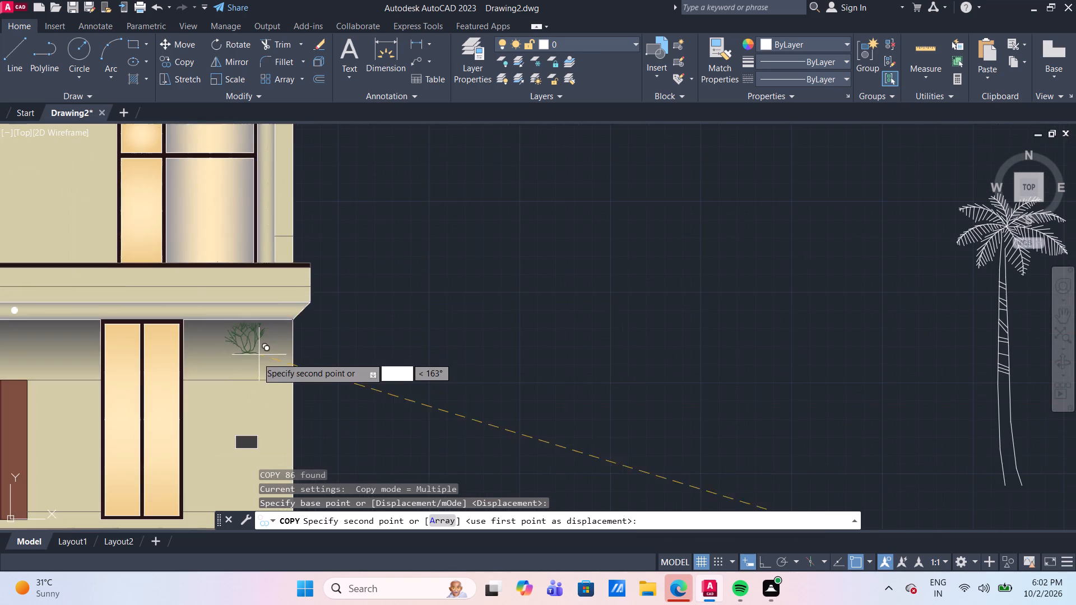
middle_drag(224, 377, 367, 234)
scroll(337, 266, down, 3)
scroll(323, 343, up, 2)
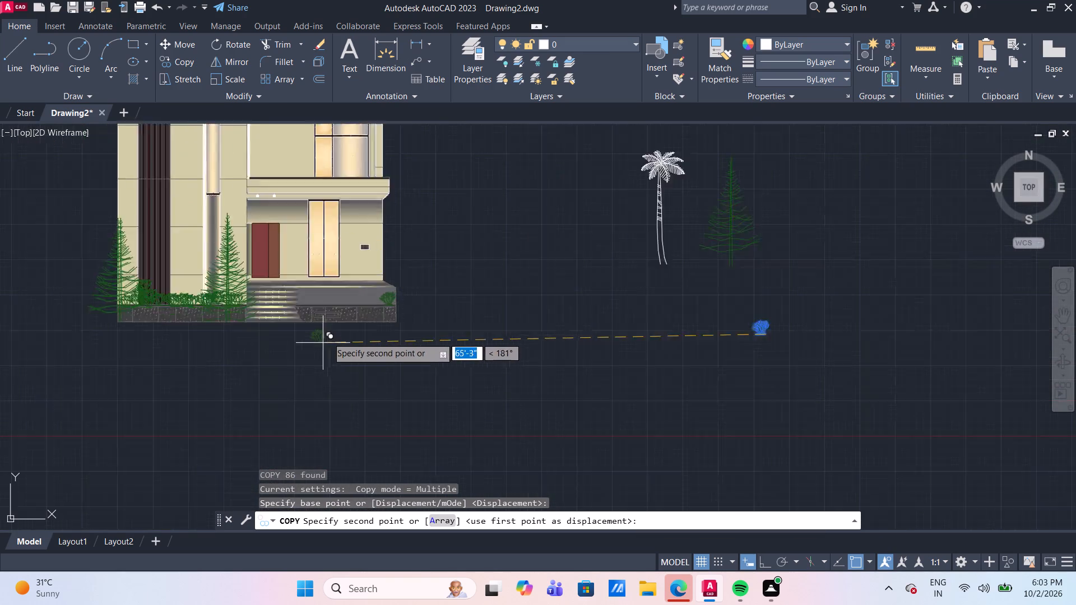
scroll(338, 328, up, 2)
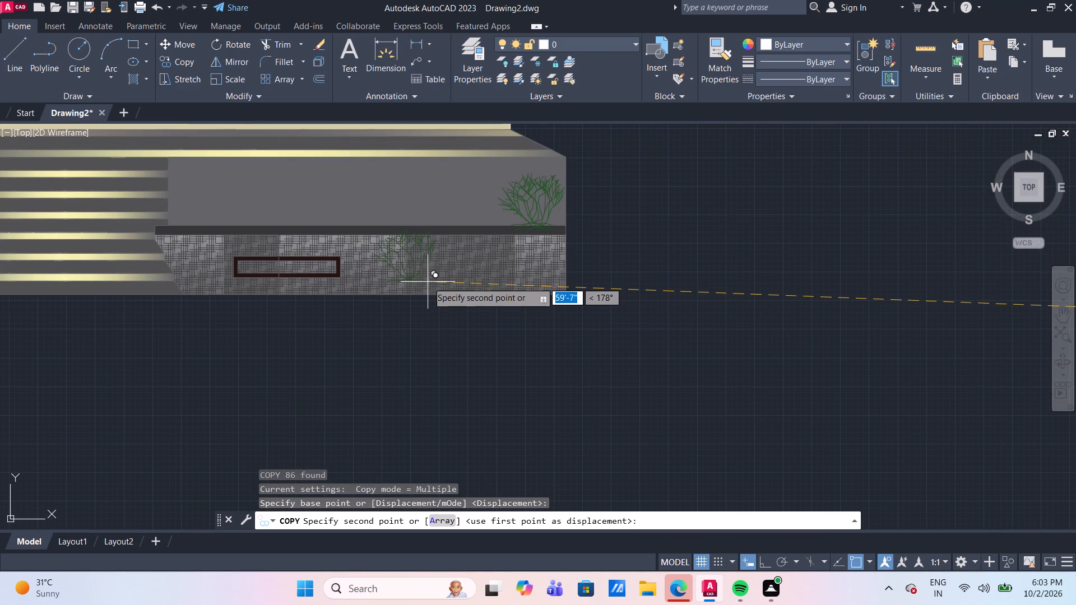
scroll(479, 231, up, 2)
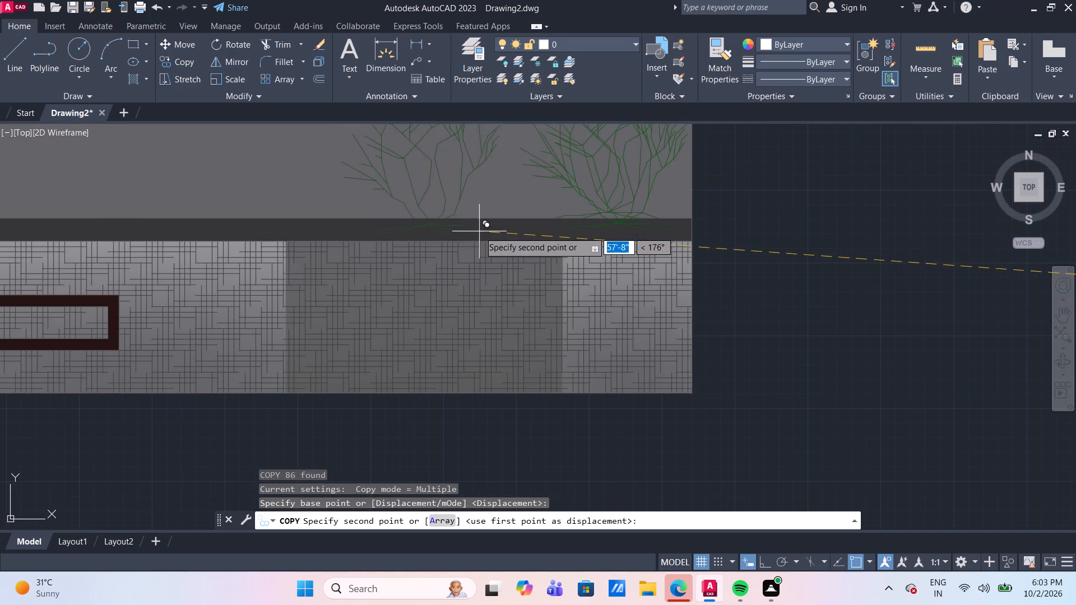
middle_drag(539, 225, 435, 314)
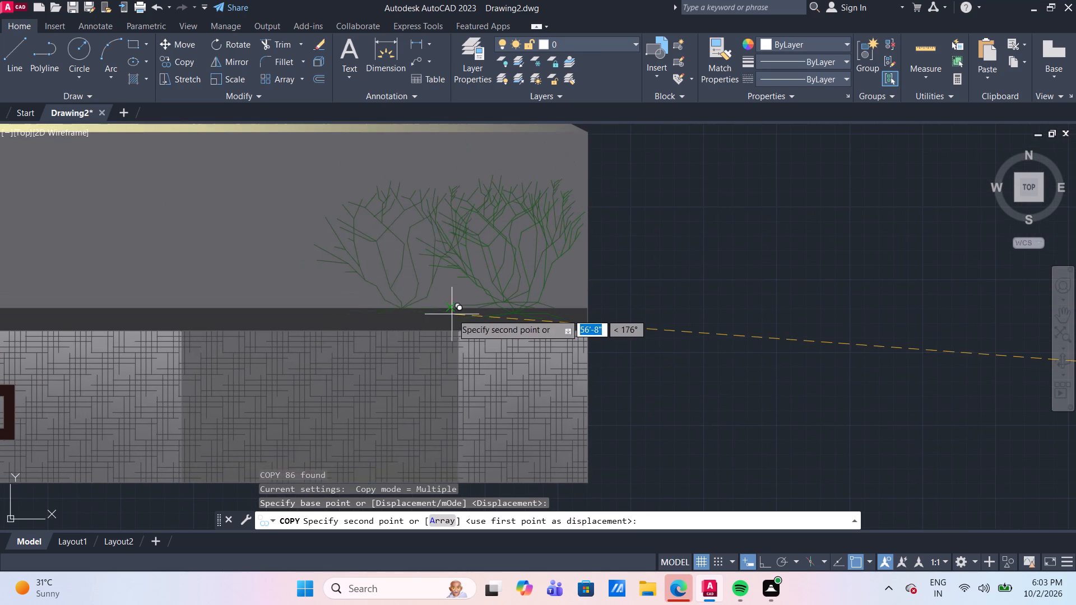
scroll(446, 306, up, 2)
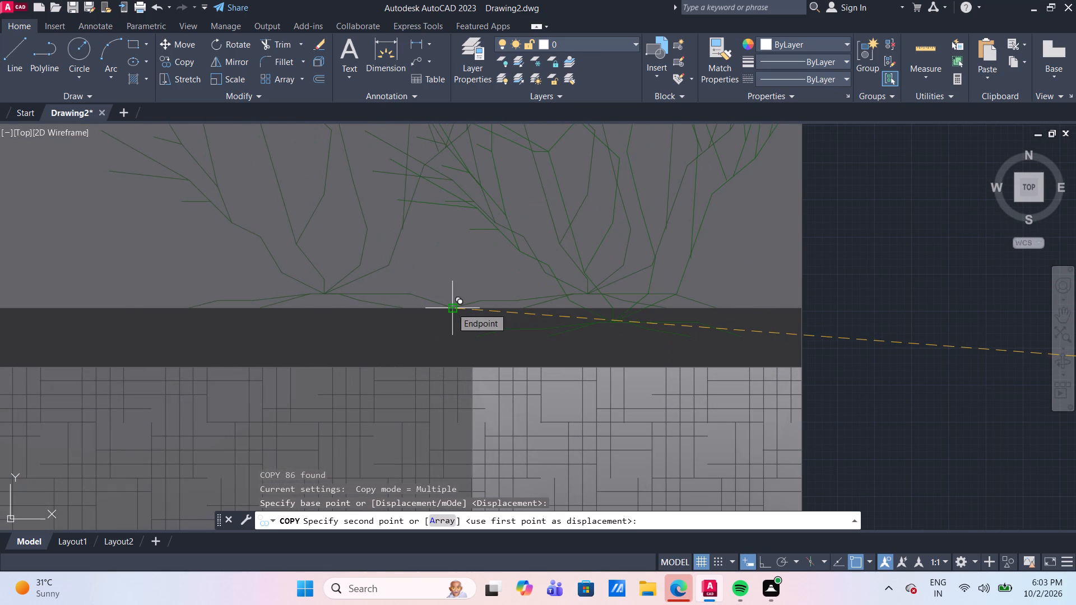
click(452, 308)
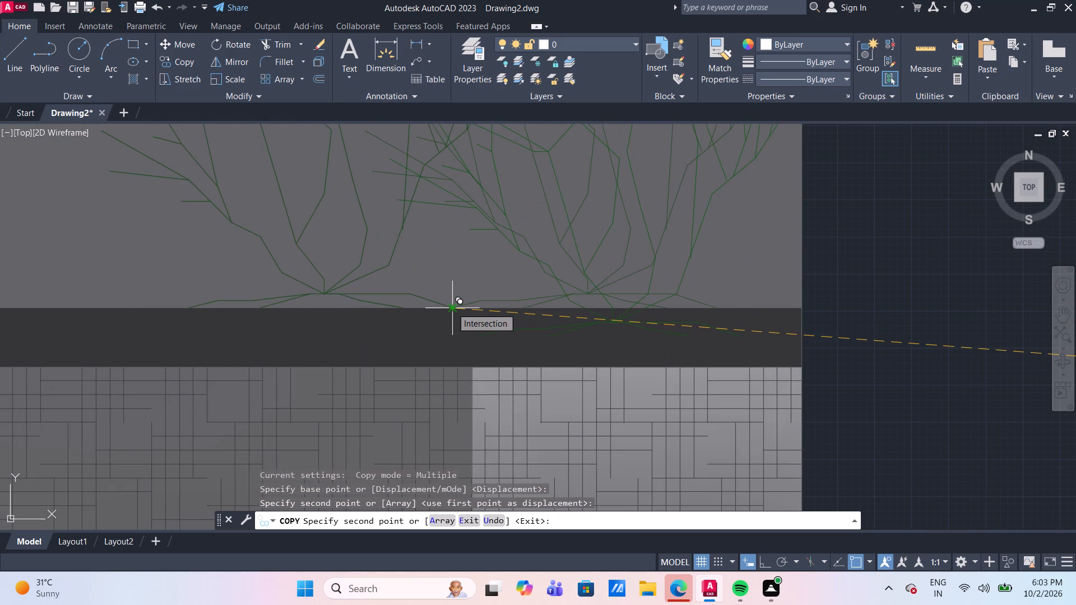
key(Escape)
With Ortho on, copy the placed shrub five times along the plinth top toward the stairs, base tips roughly meeting, out to about 7'-5".
click(375, 272)
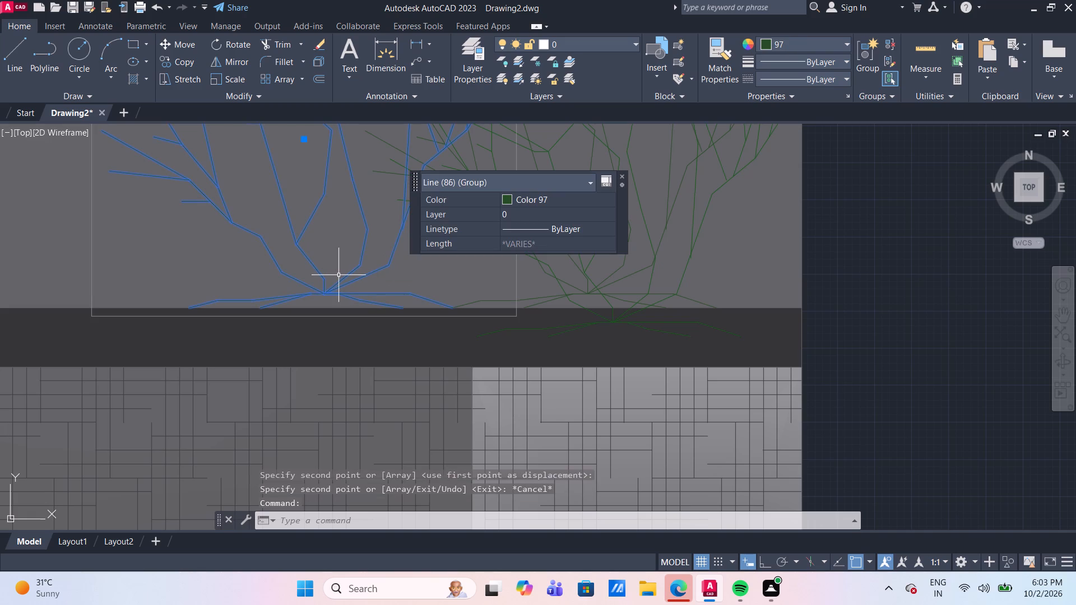
text(co)
key(Return)
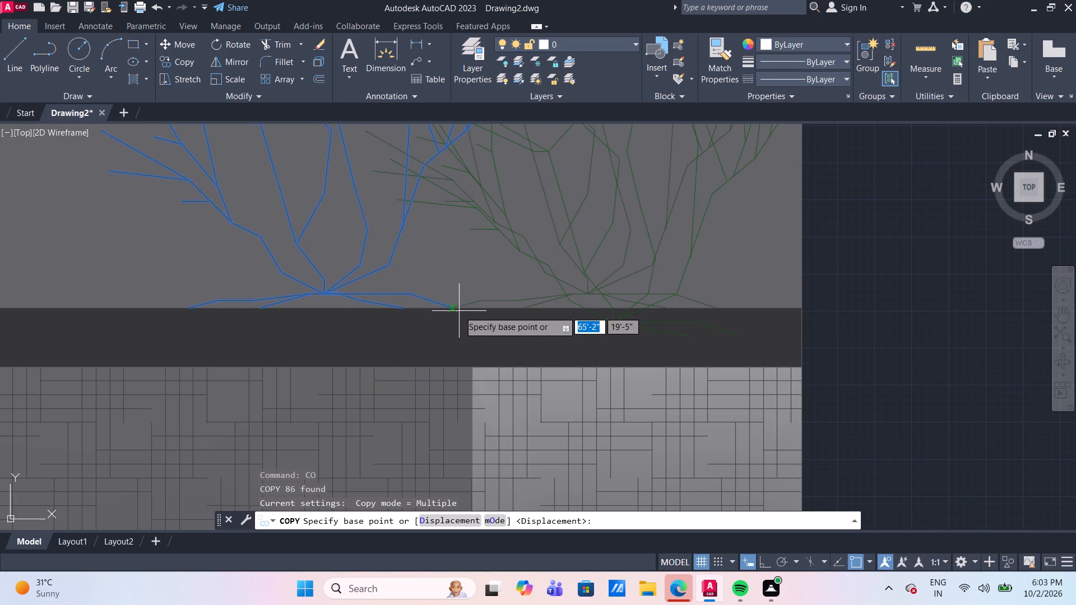
click(768, 564)
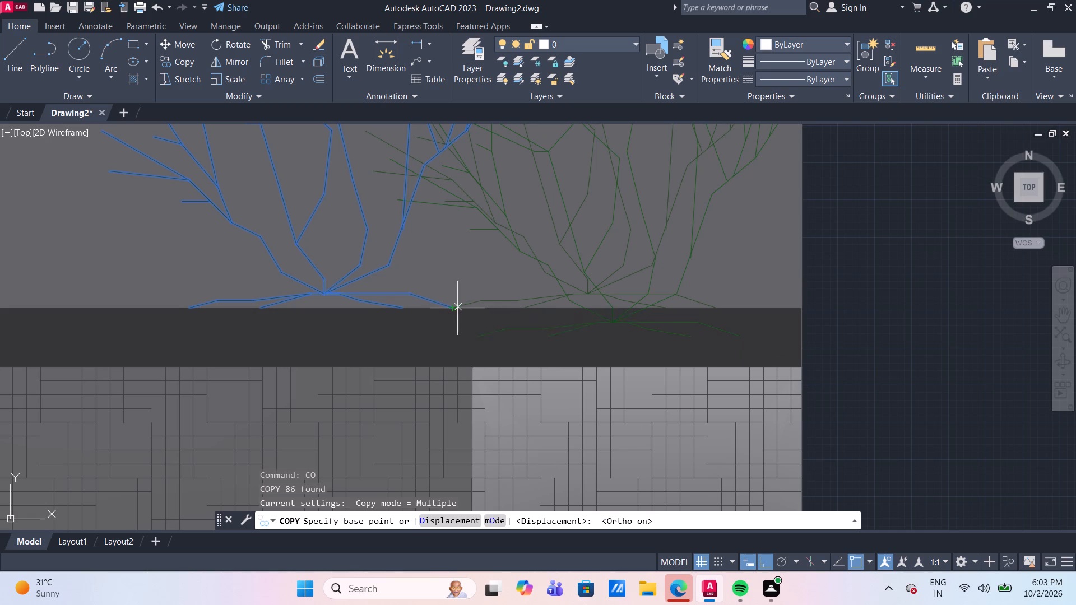
click(456, 308)
scroll(444, 304, down, 2)
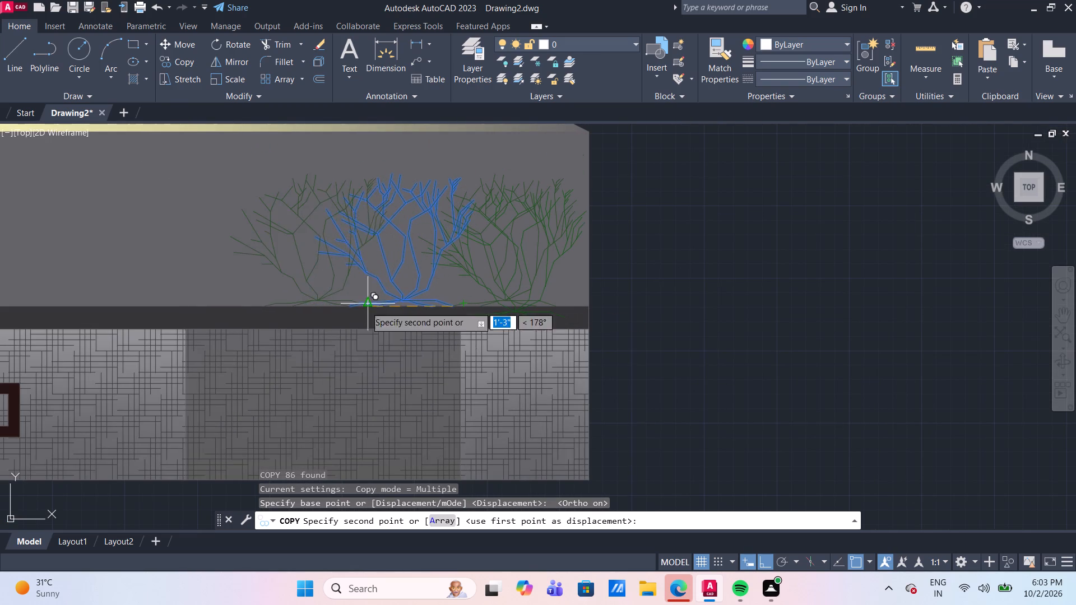
click(349, 305)
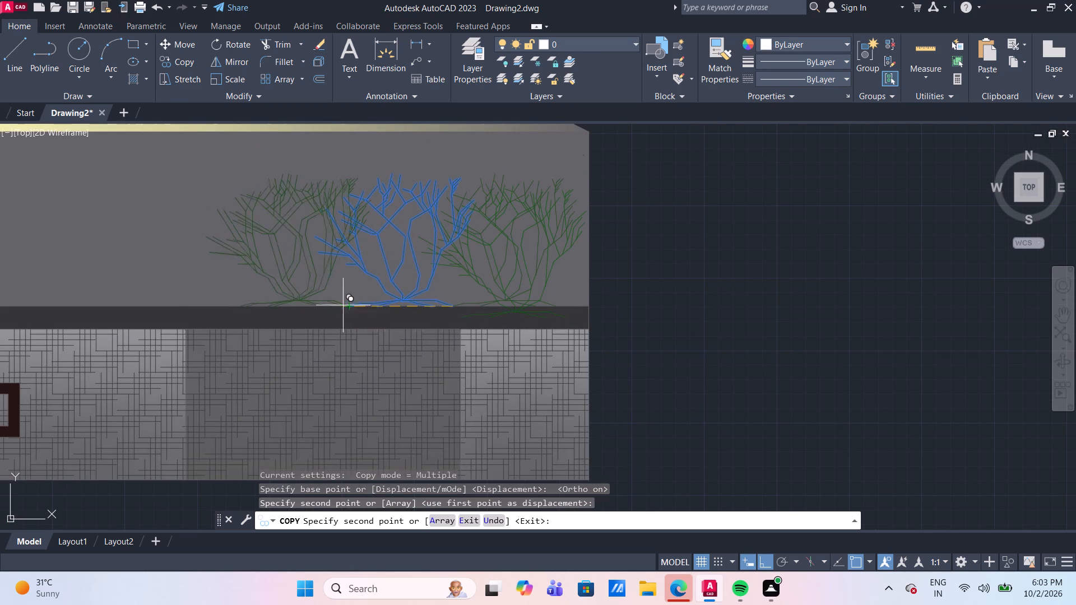
click(245, 310)
scroll(245, 310, down, 2)
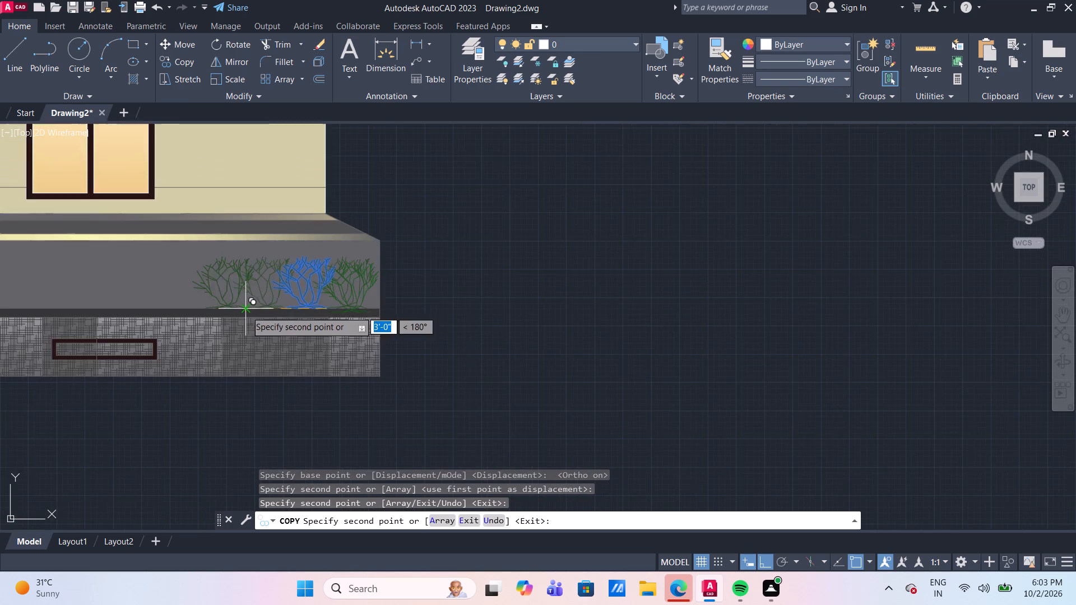
middle_drag(268, 310, 447, 324)
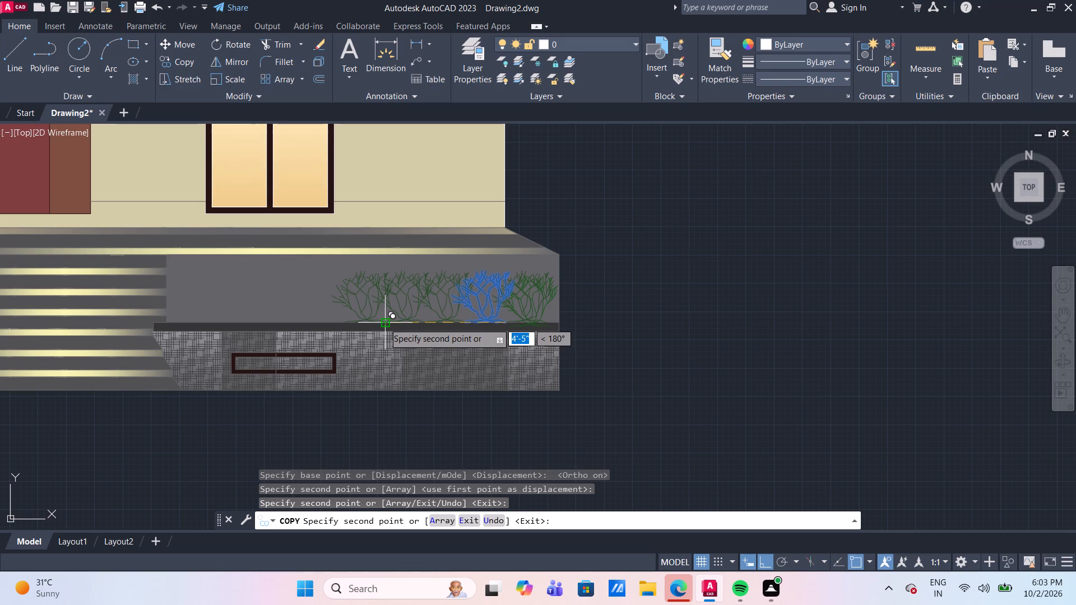
click(384, 323)
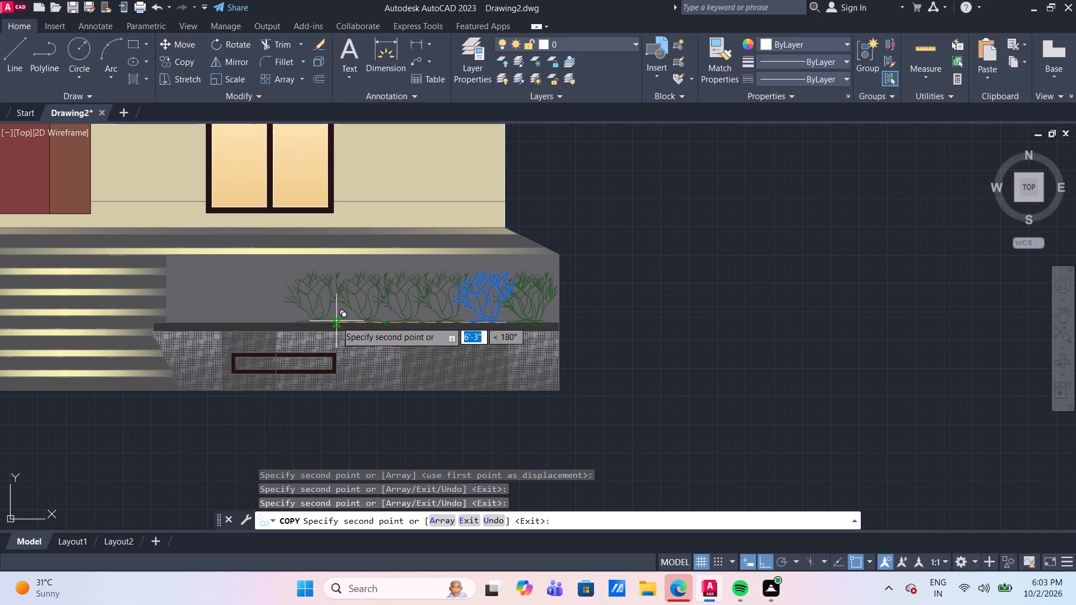
scroll(338, 324, up, 3)
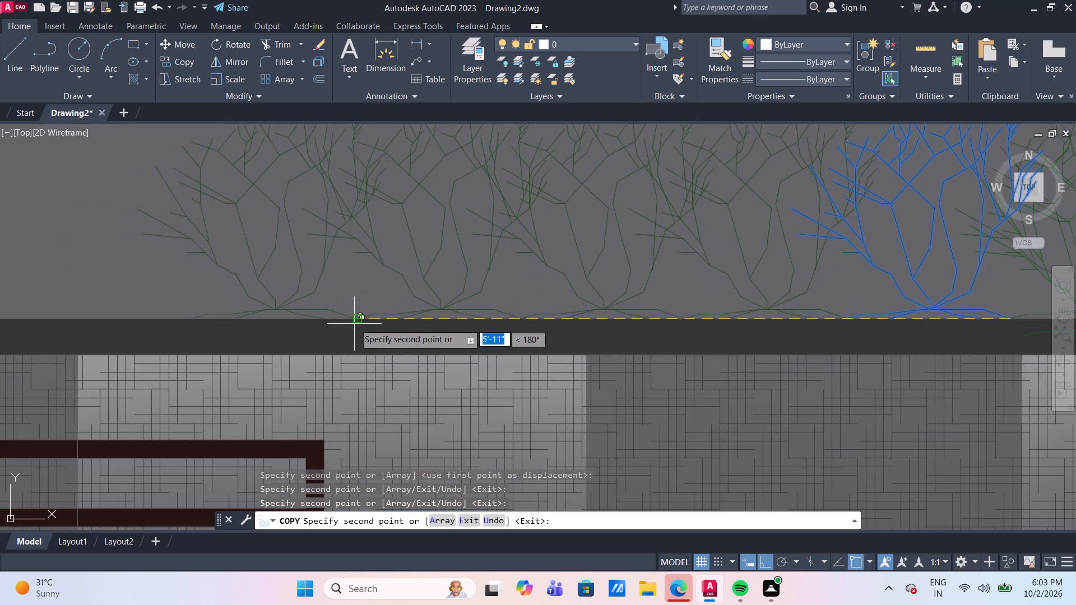
click(353, 320)
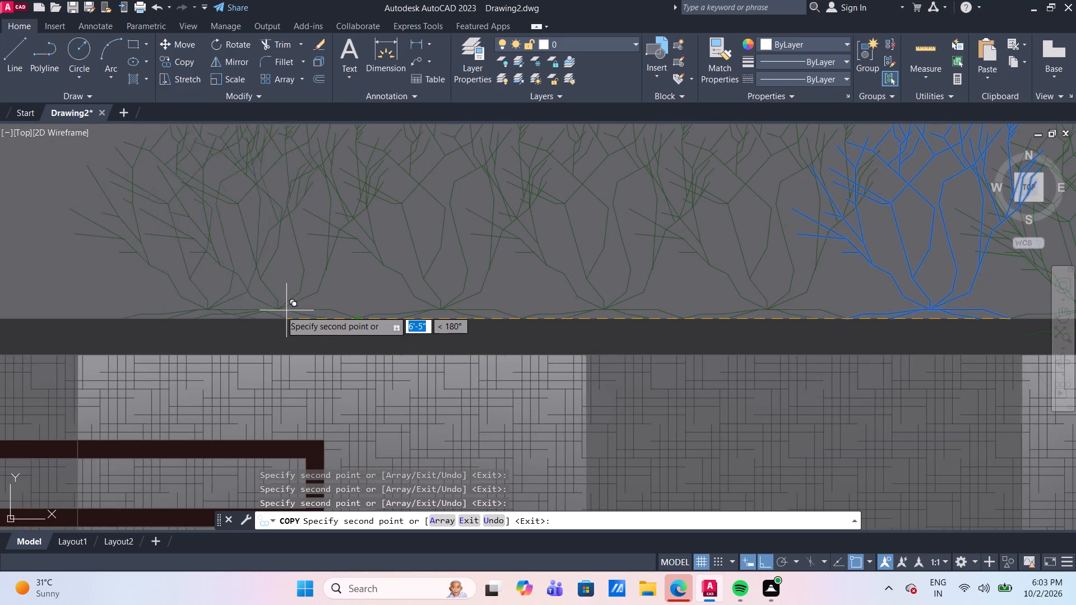
click(193, 317)
Extend the shrub row to the stairs with three more copies at about 8'-6", 9'-11" and 11'-4" from the original.
scroll(193, 317, down, 2)
middle_drag(149, 310, 338, 343)
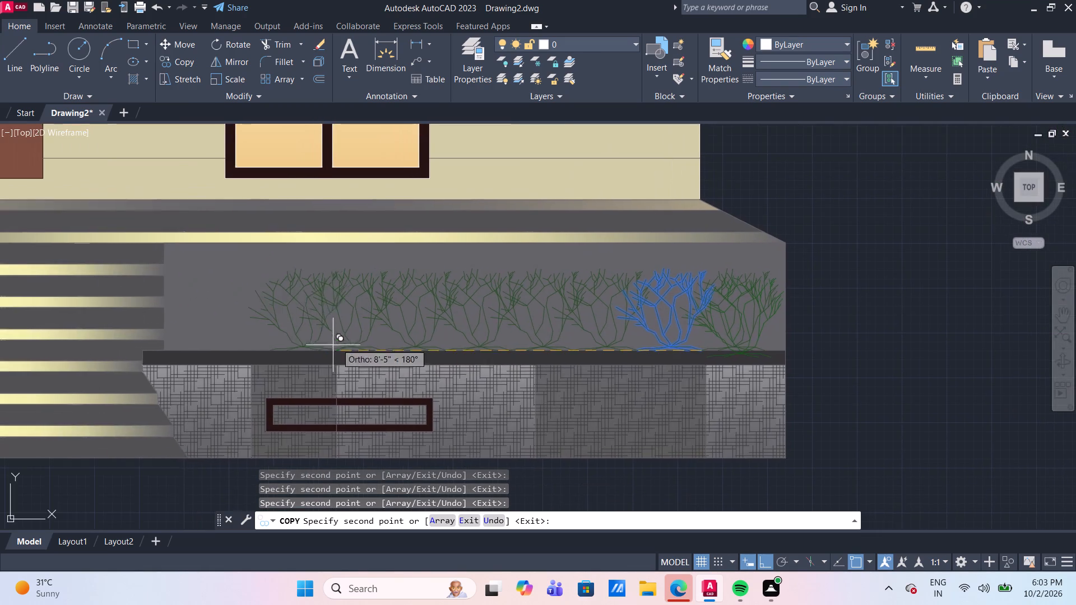
scroll(328, 346, up, 2)
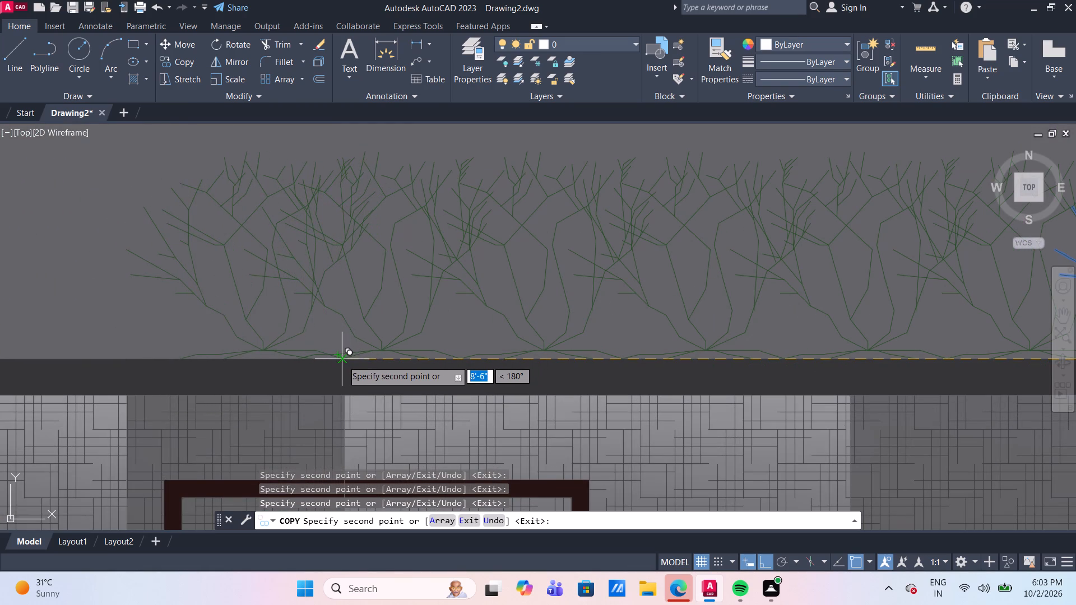
click(342, 360)
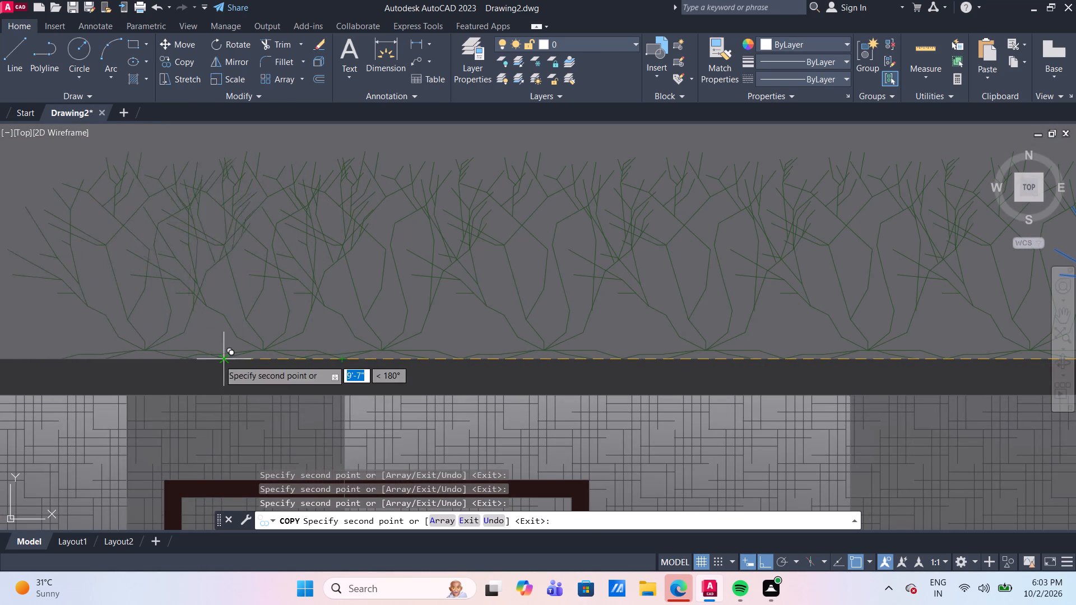
click(189, 360)
scroll(189, 360, down, 1)
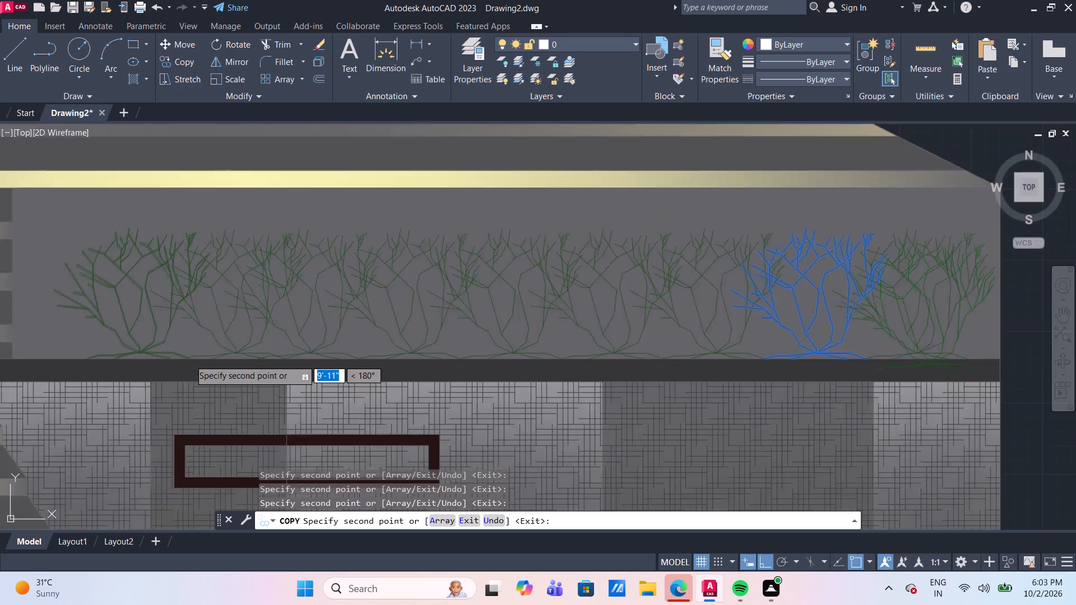
scroll(189, 360, down, 1)
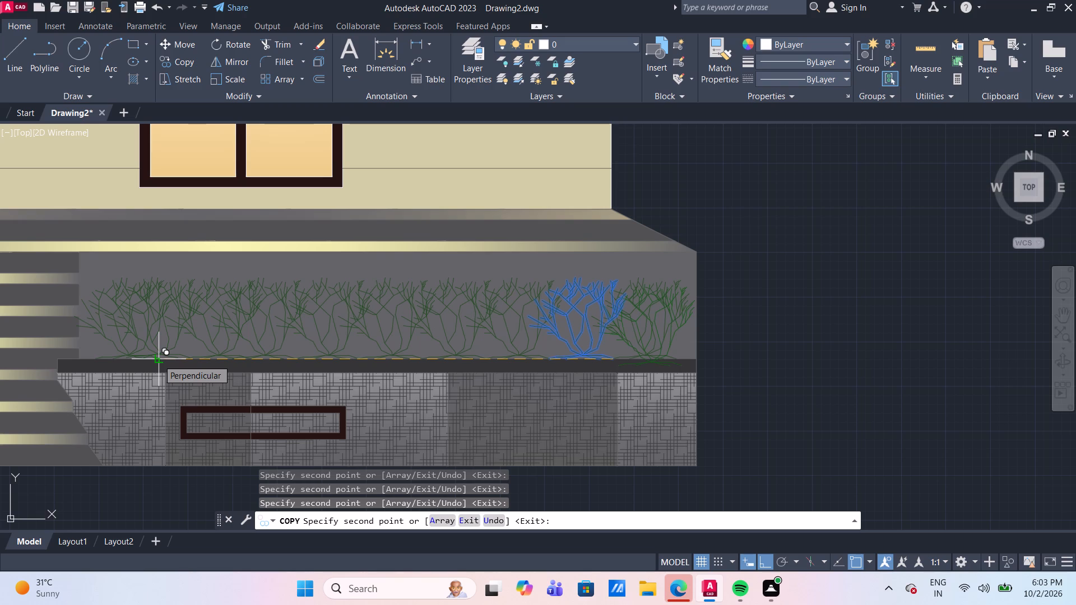
click(126, 361)
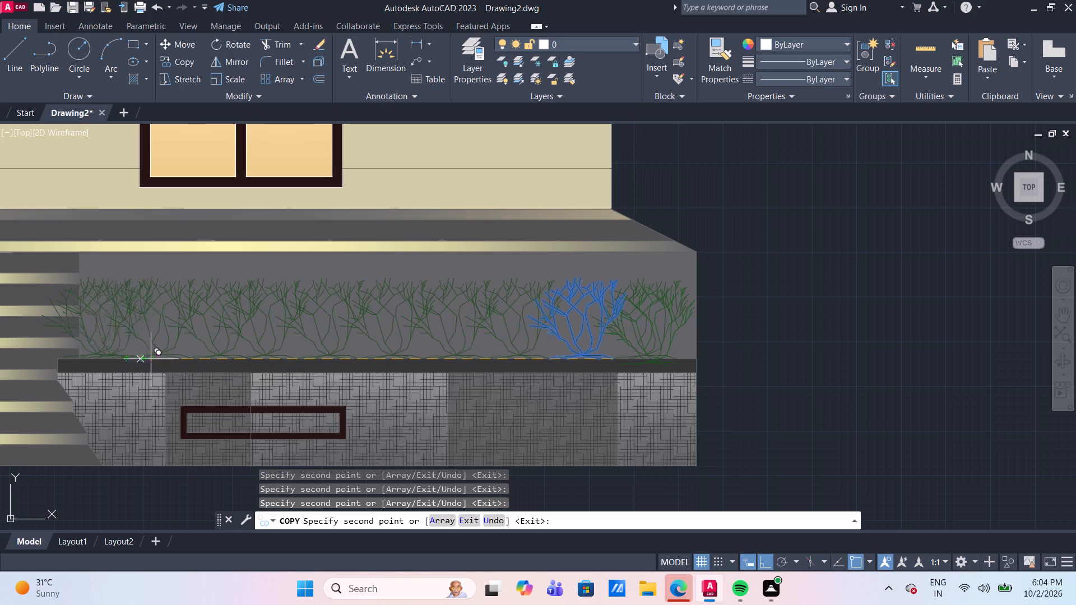
Thicken the platform hedge with nine more overlapping shrub copies, filling the gaps from the stairs back to the plinth's outer end.
click(156, 360)
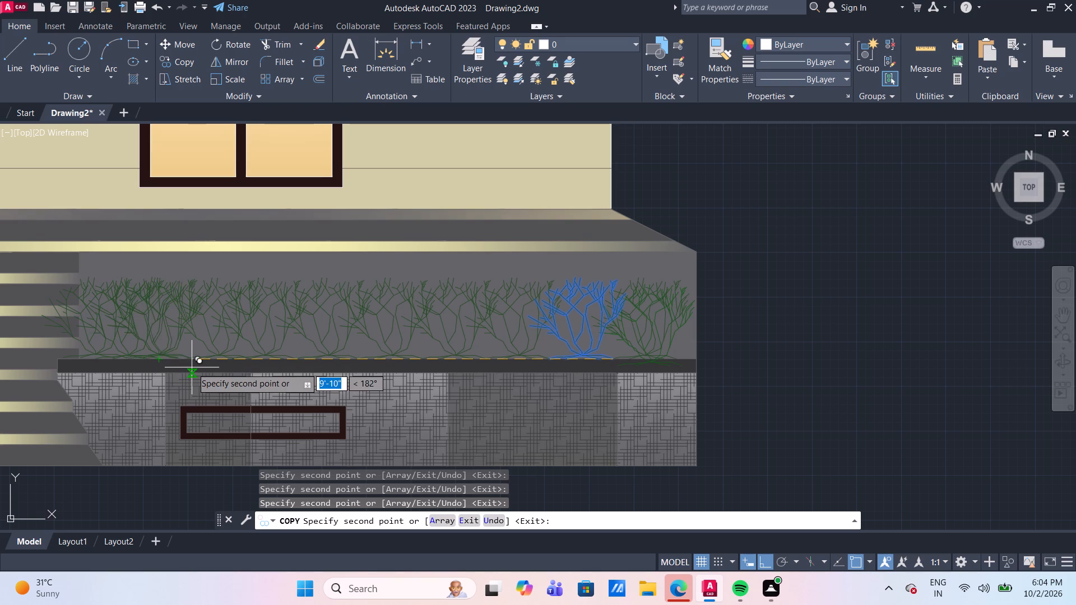
click(226, 367)
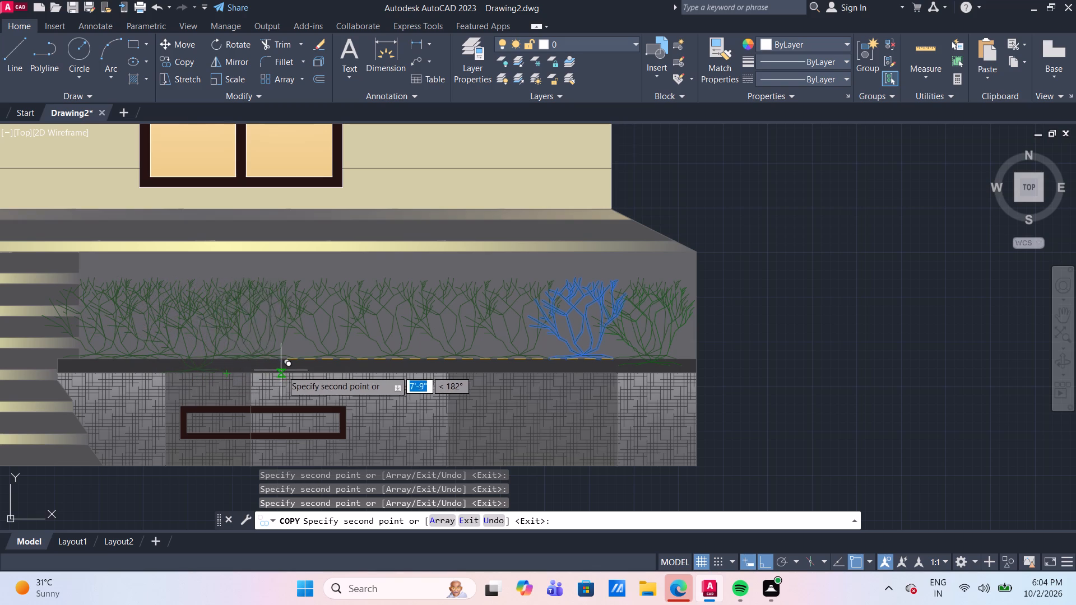
click(281, 372)
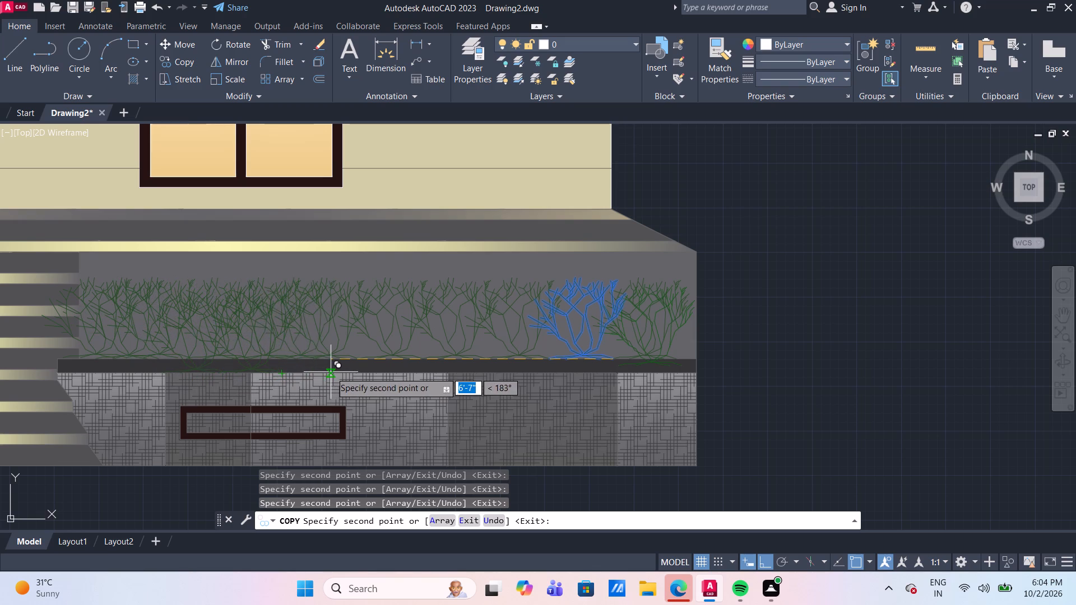
click(331, 372)
click(386, 373)
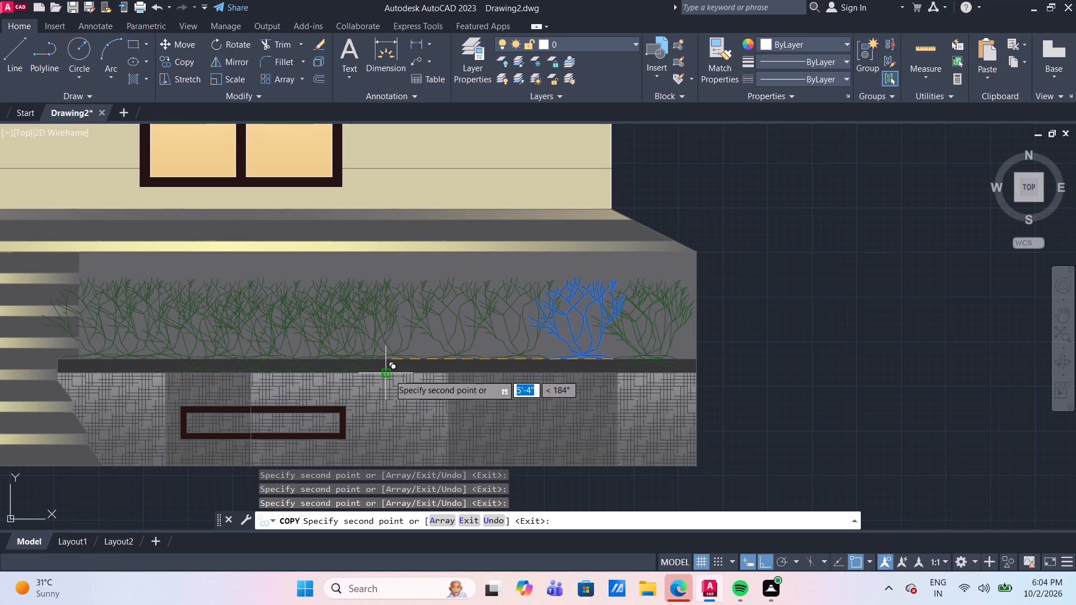
click(451, 374)
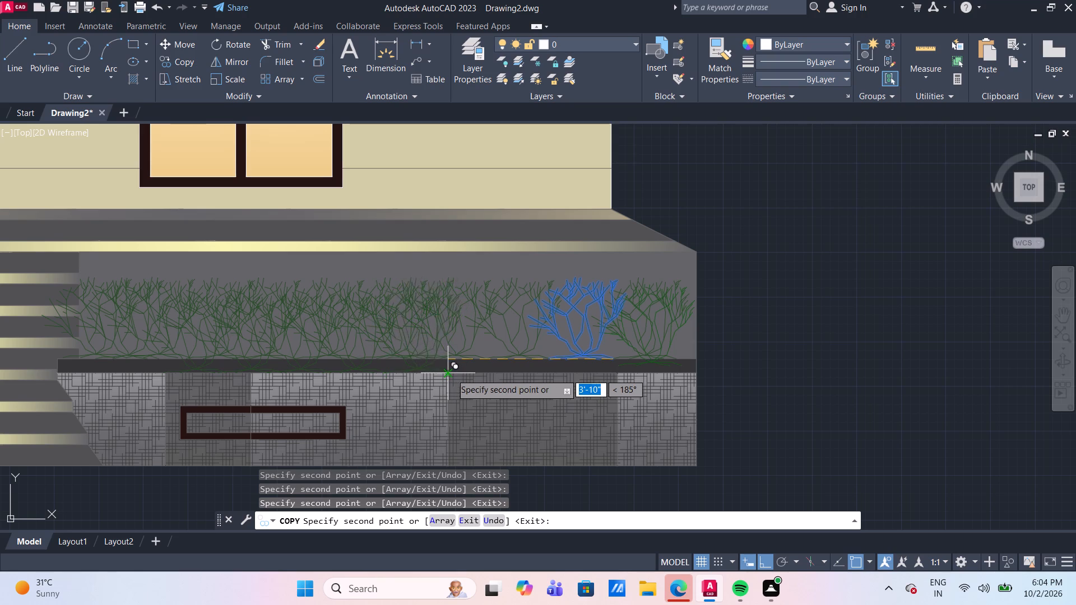
click(512, 364)
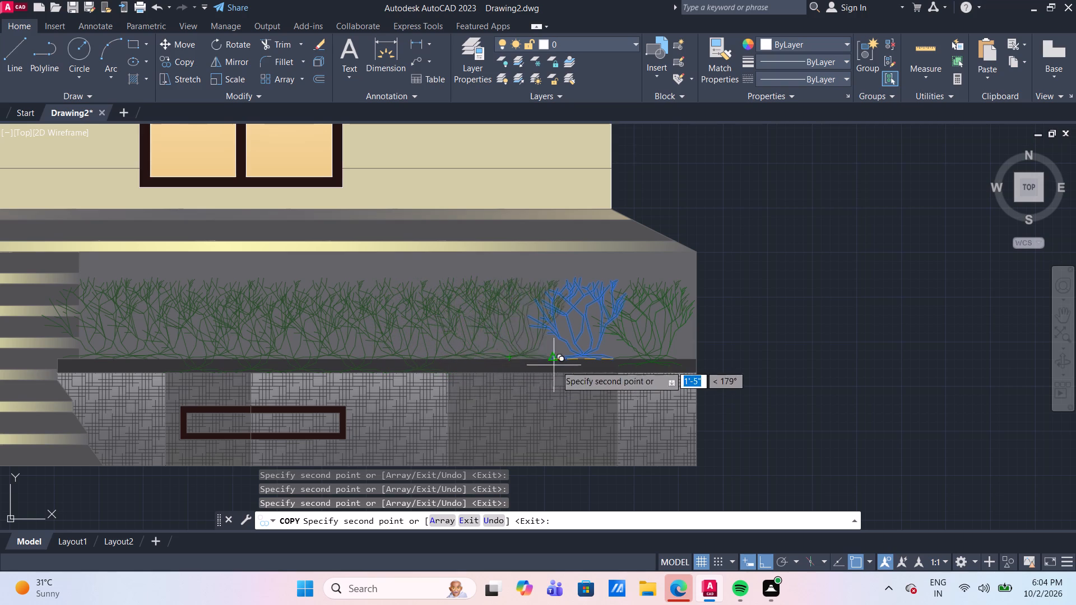
click(586, 369)
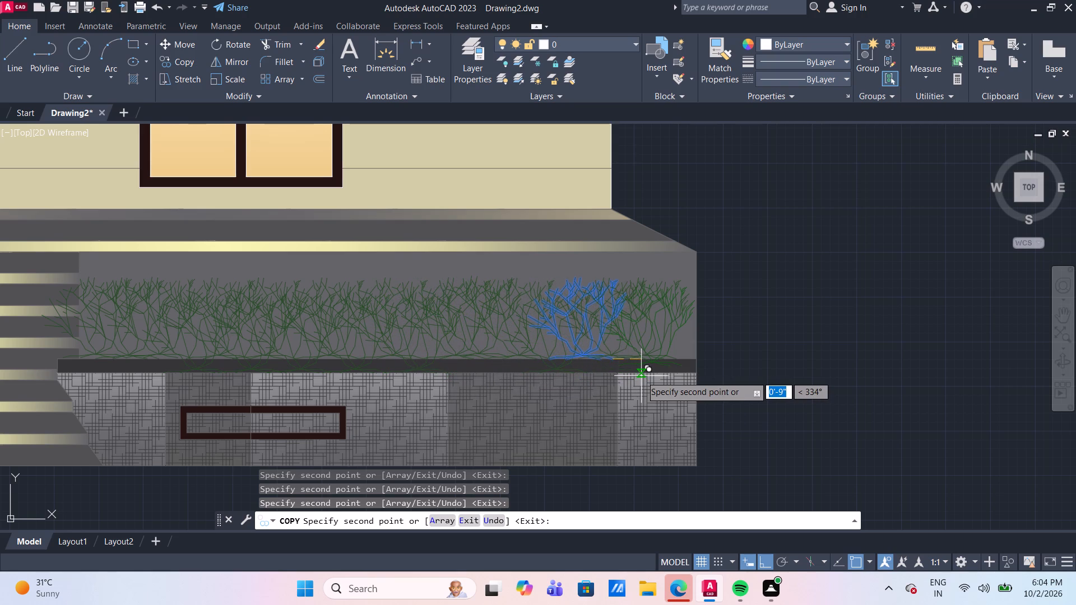
click(641, 375)
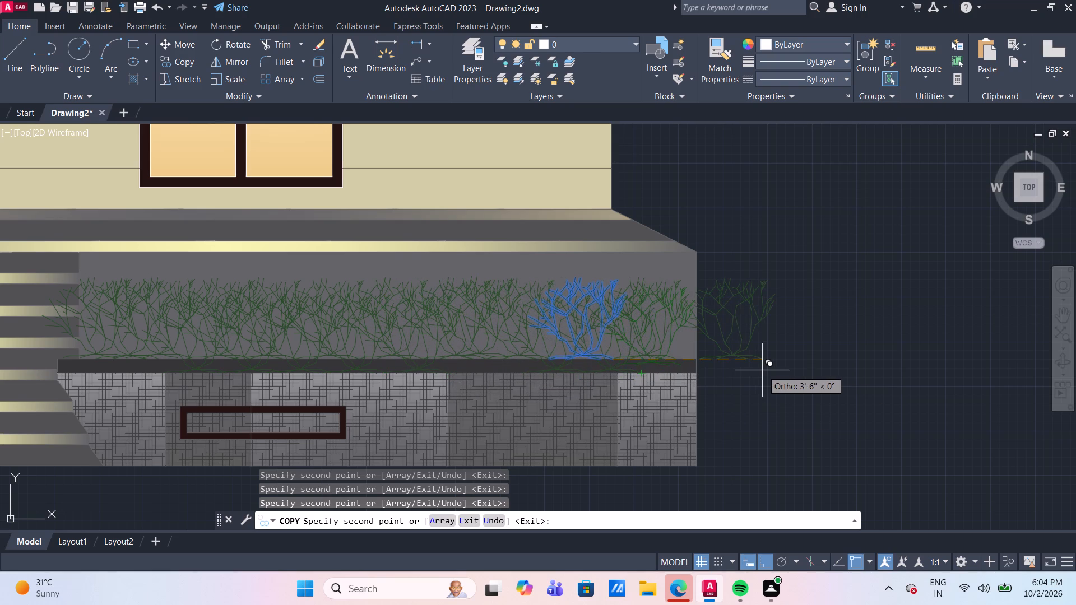
key(Escape)
Delete the leftover source plants beside the house: the round plan tree, palm, conifer and small shrub.
scroll(762, 370, down, 2)
scroll(839, 370, down, 1)
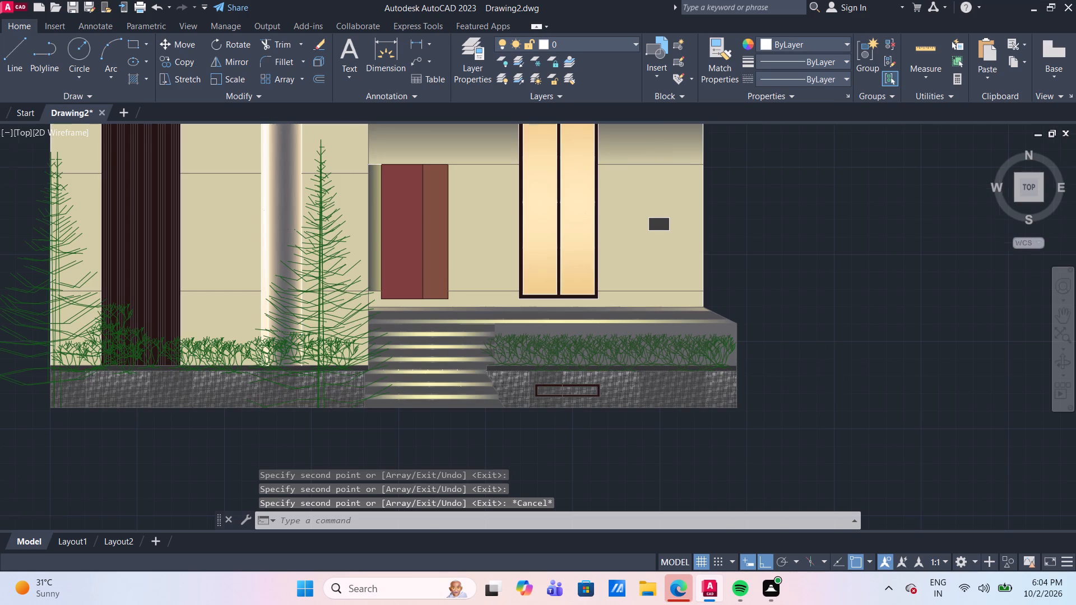
scroll(839, 370, down, 1)
scroll(869, 371, up, 1)
middle_drag(864, 370, 805, 306)
scroll(859, 348, up, 1)
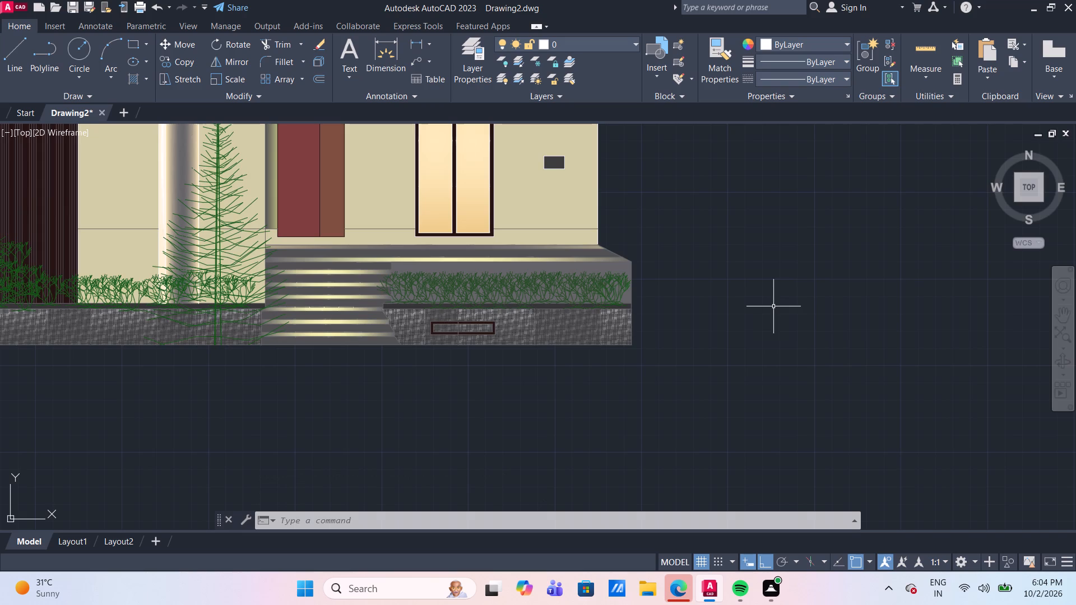
scroll(722, 269, down, 3)
scroll(647, 274, up, 2)
scroll(781, 273, down, 1)
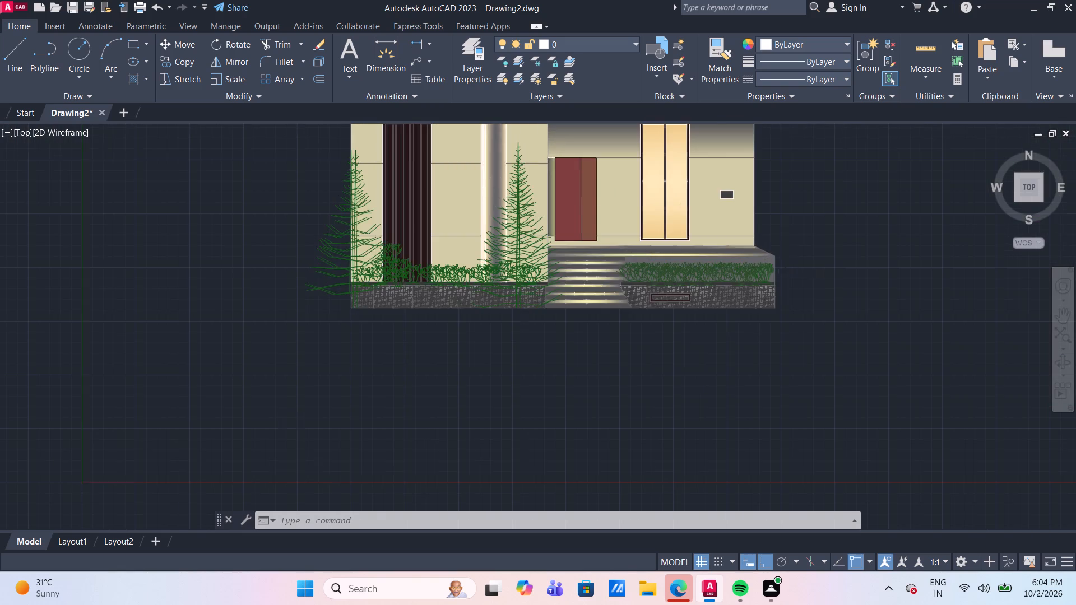
scroll(781, 273, down, 1)
middle_drag(829, 264, 630, 304)
scroll(622, 328, down, 1)
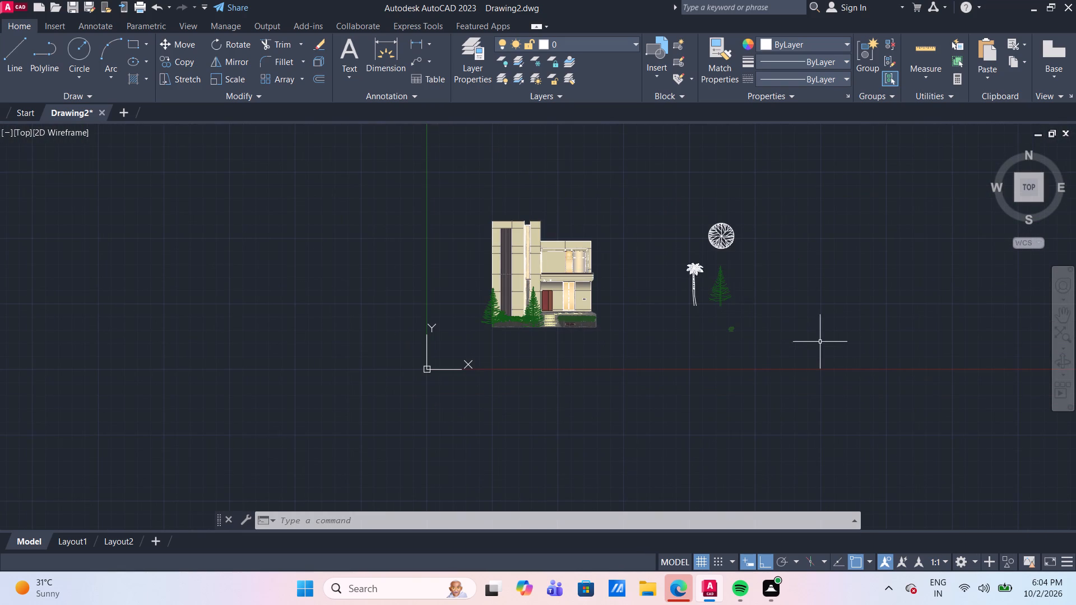
drag(805, 347, 764, 347)
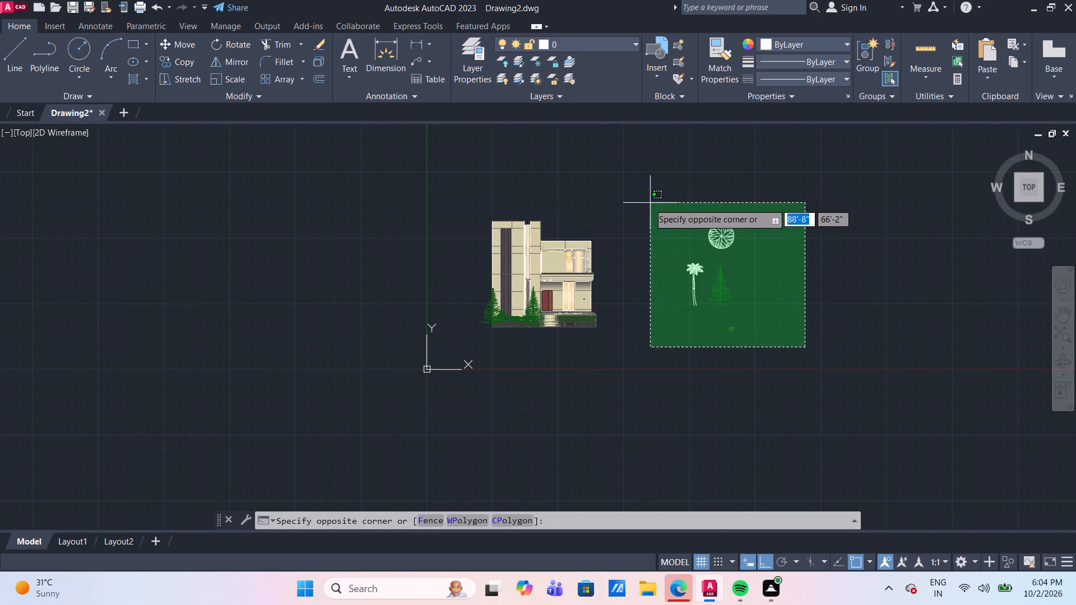
click(648, 200)
key(Delete)
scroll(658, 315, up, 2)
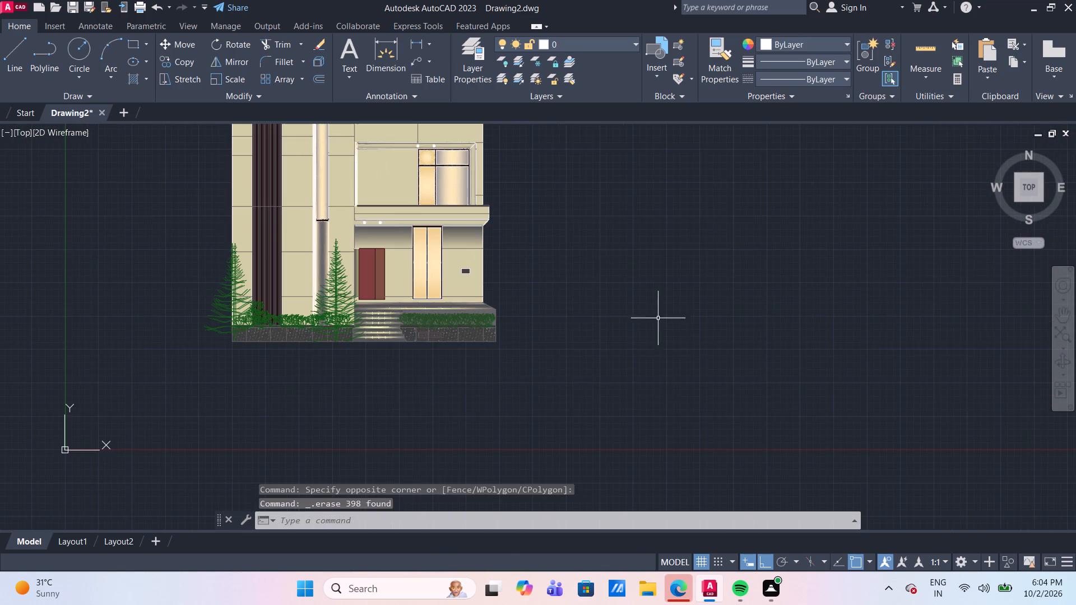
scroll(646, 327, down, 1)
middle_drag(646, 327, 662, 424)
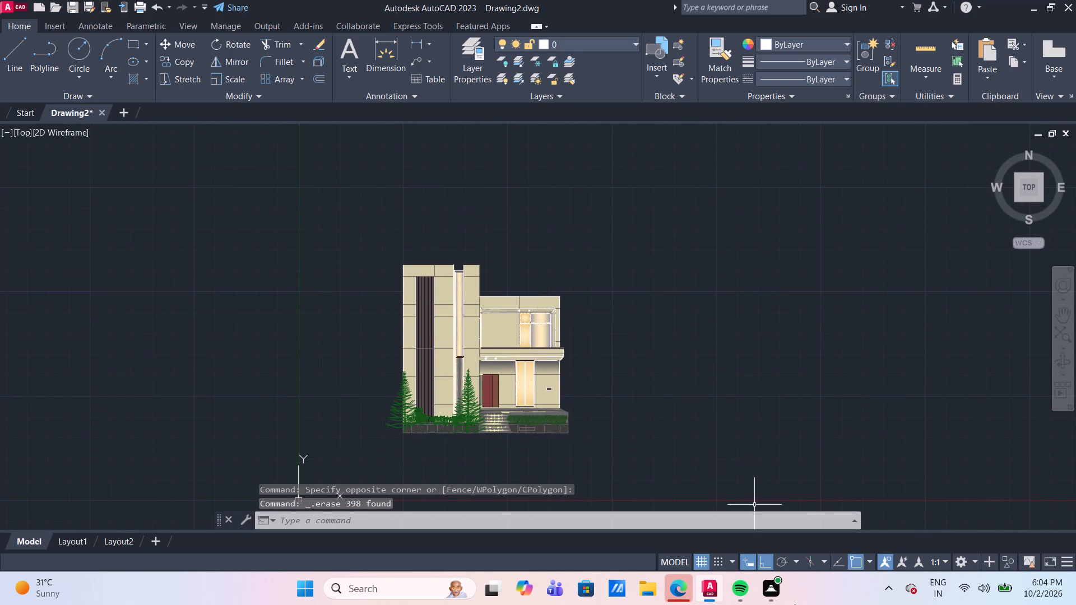
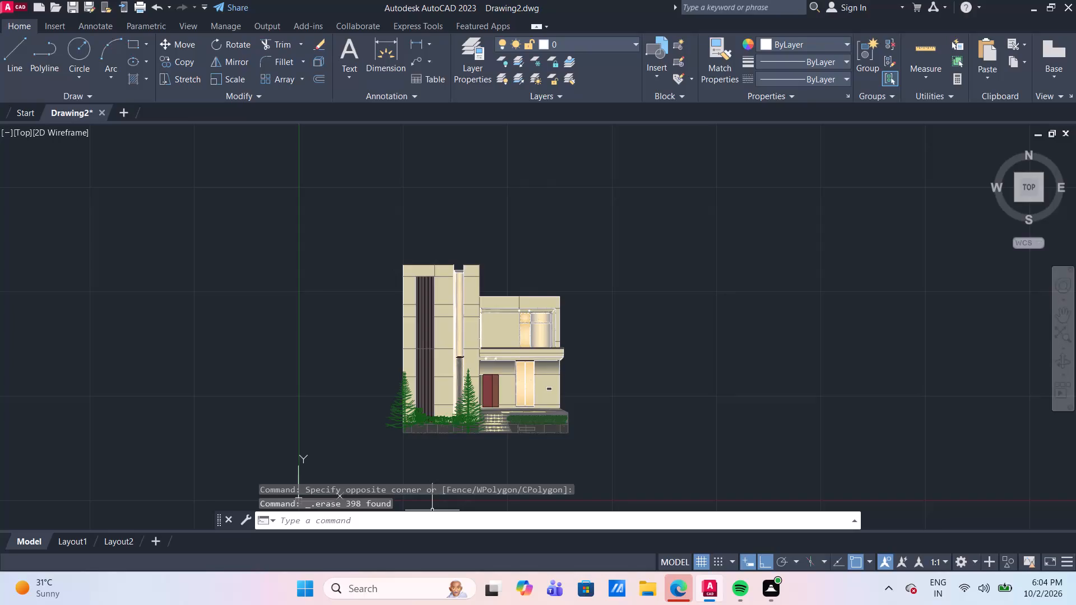
Turn off command logging with LOGFILEOFF.
click(411, 520)
text(log)
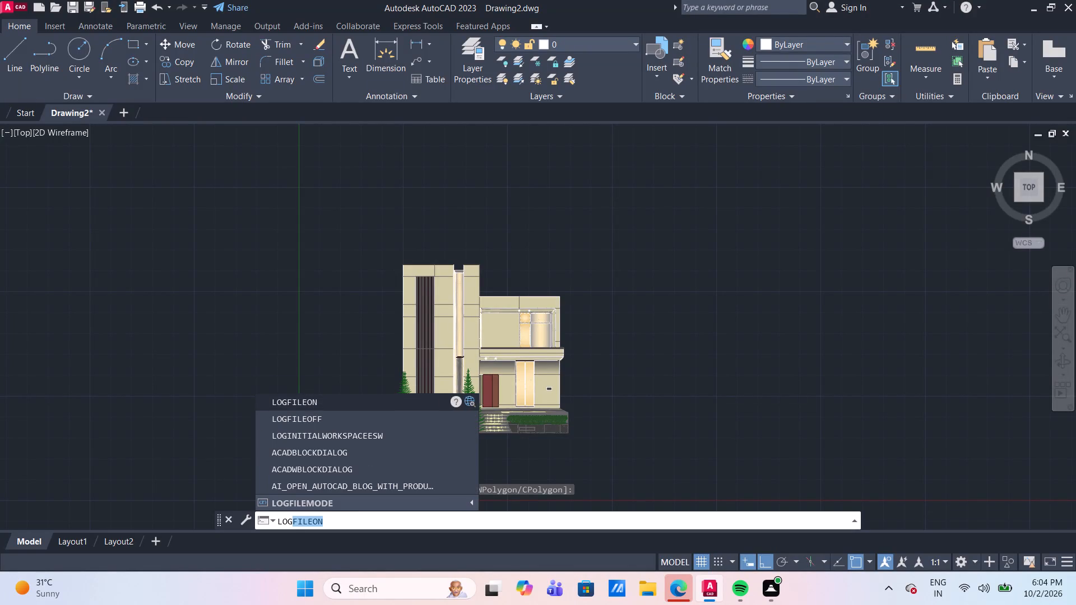
key(f)
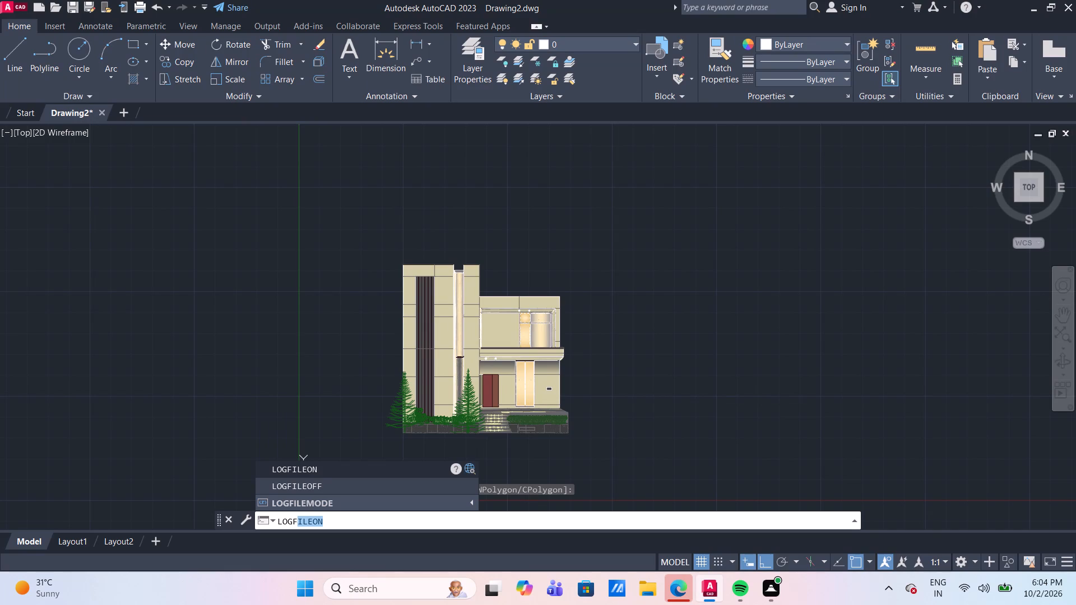
click(407, 486)
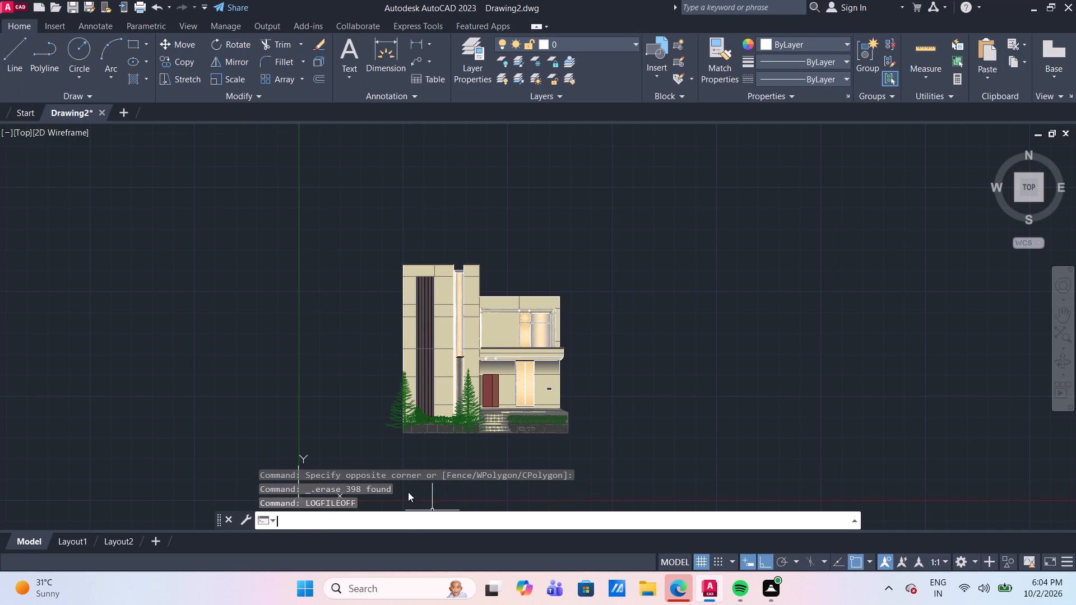
Start a plot with the DWG To PDF.pc3 plotter and ISO A4 (297.00 x 210.00 MM) paper.
click(399, 524)
text(plot)
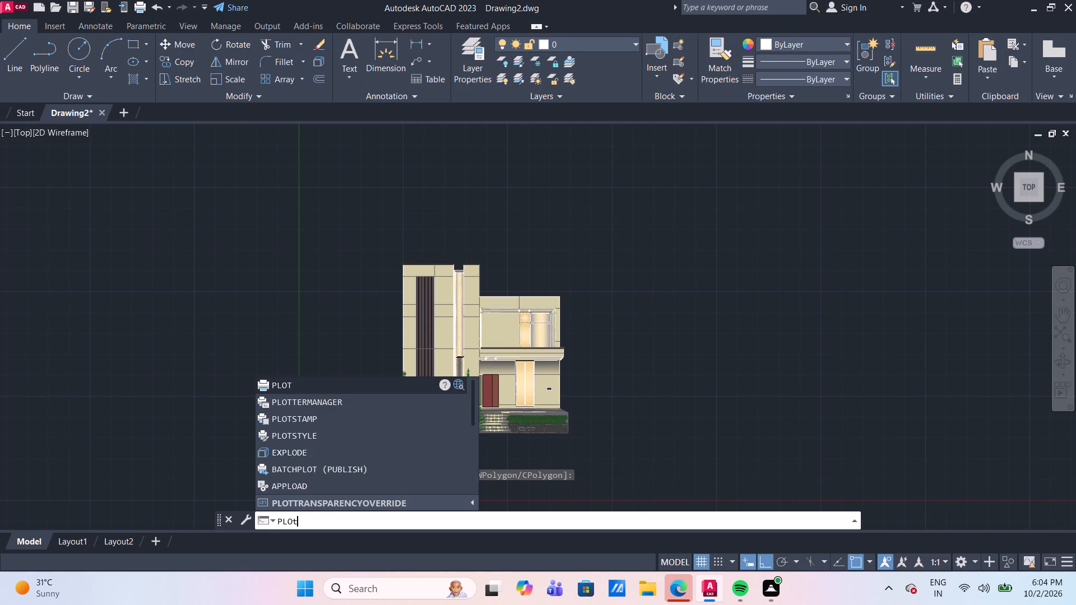
key(Return)
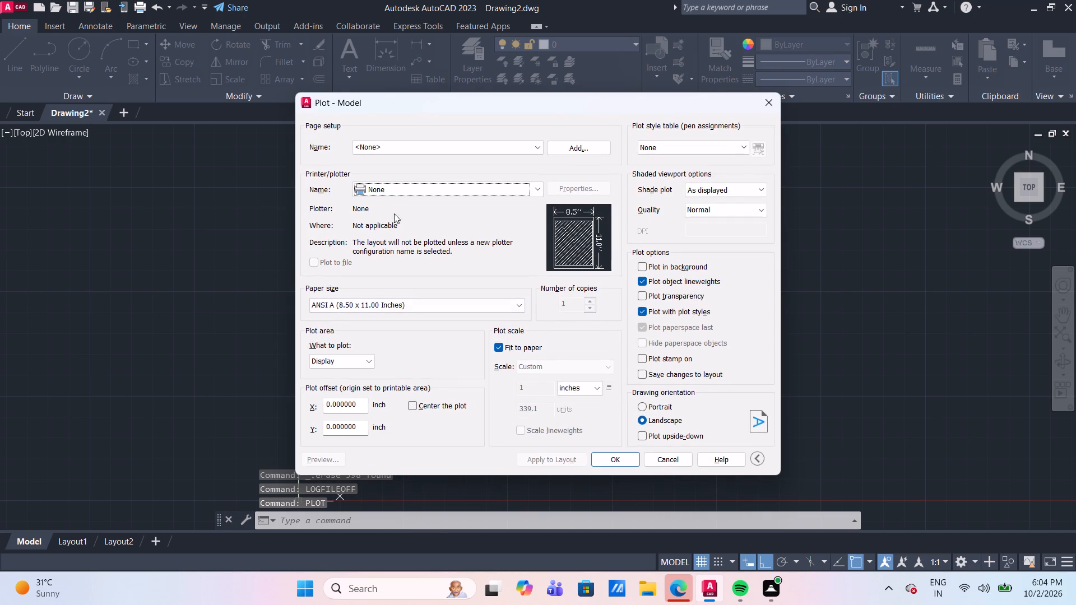
click(423, 187)
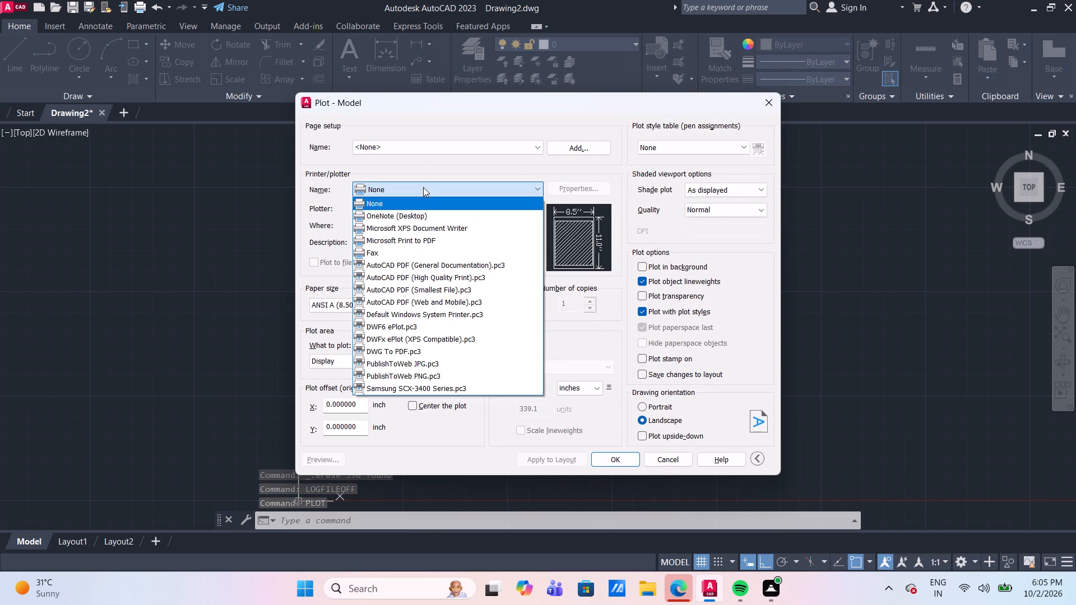
click(480, 355)
click(410, 304)
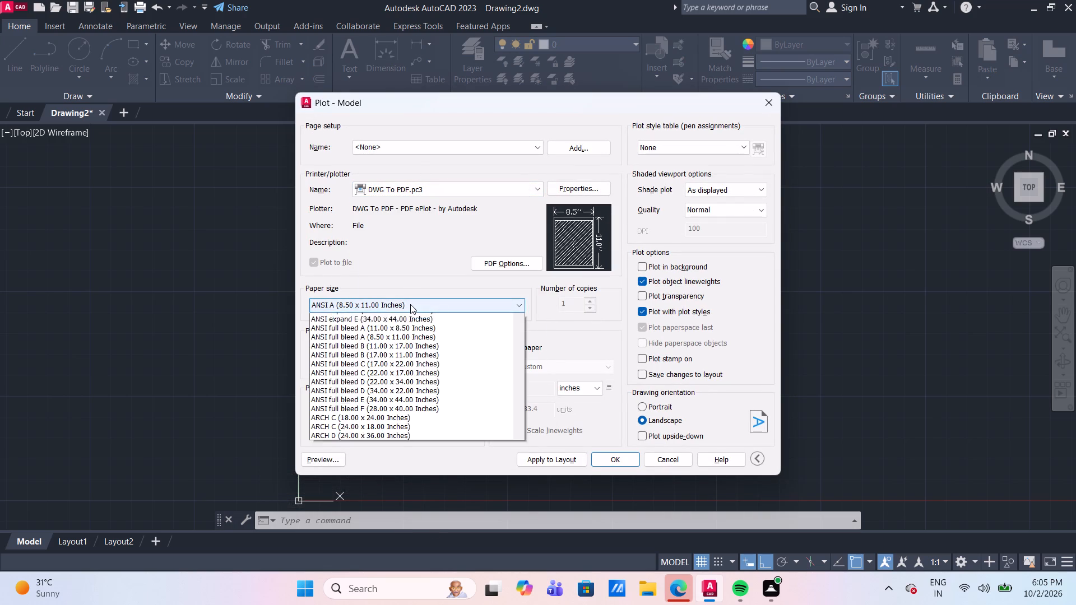
scroll(416, 324, down, 2)
scroll(473, 394, down, 5)
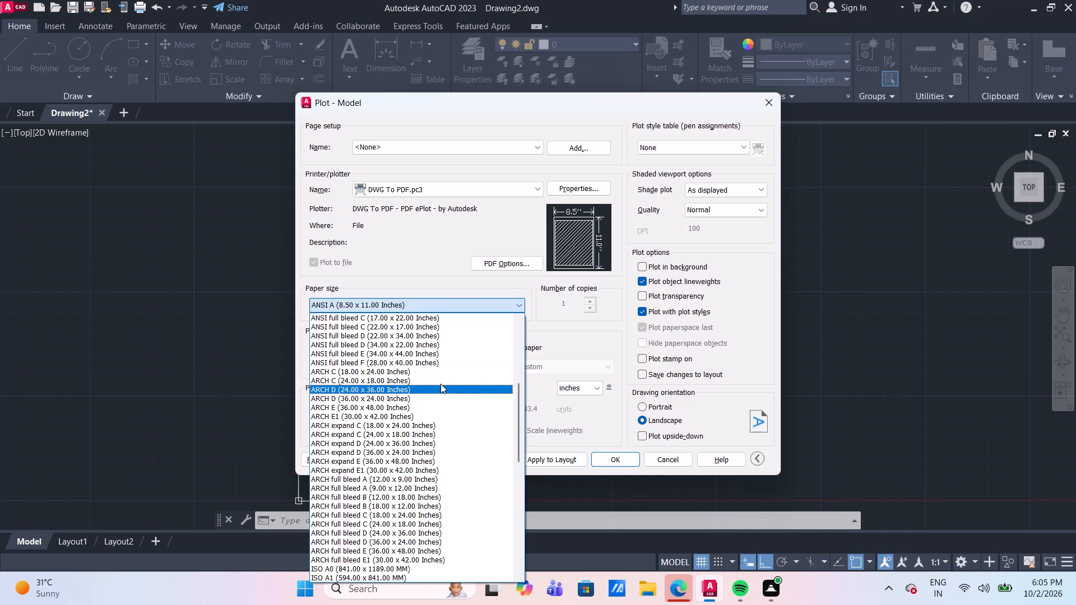
scroll(411, 410, down, 4)
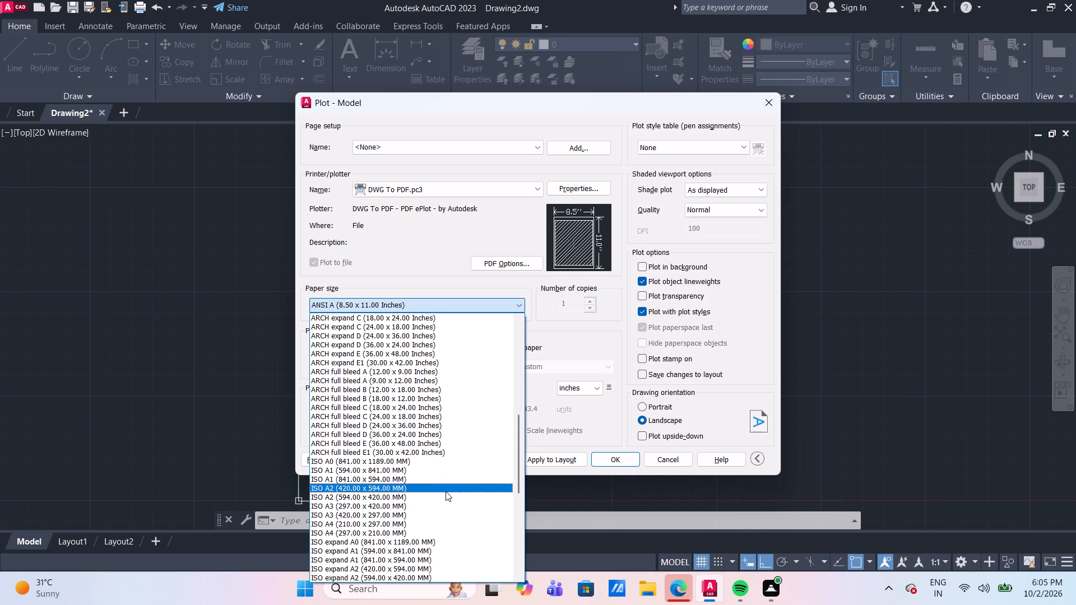
click(457, 532)
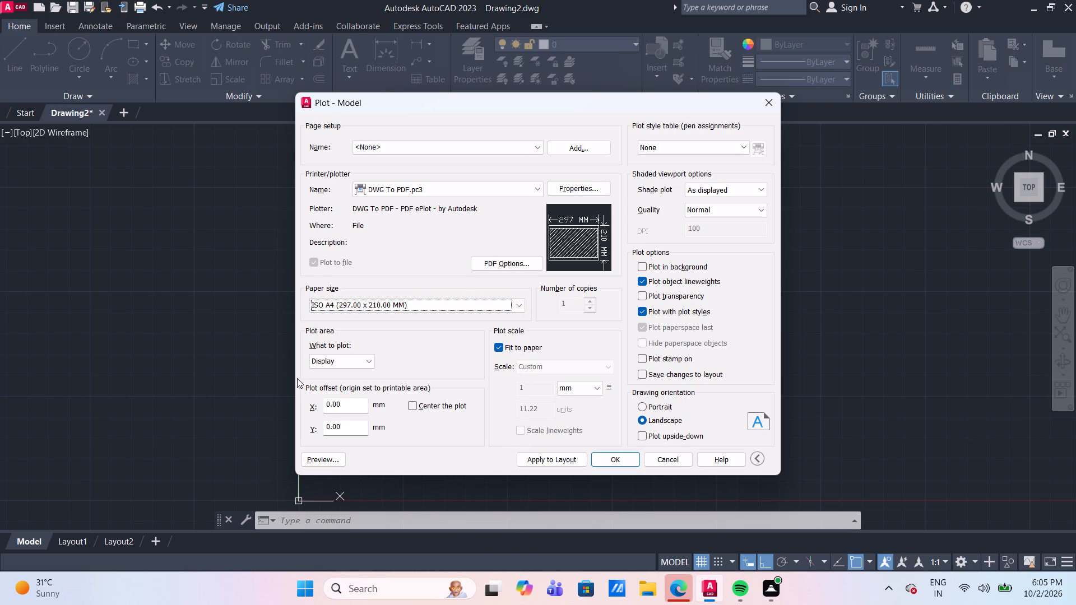
Set the plot area to a window enclosing the whole house elevation with its trees, and center the plot.
click(335, 360)
click(349, 401)
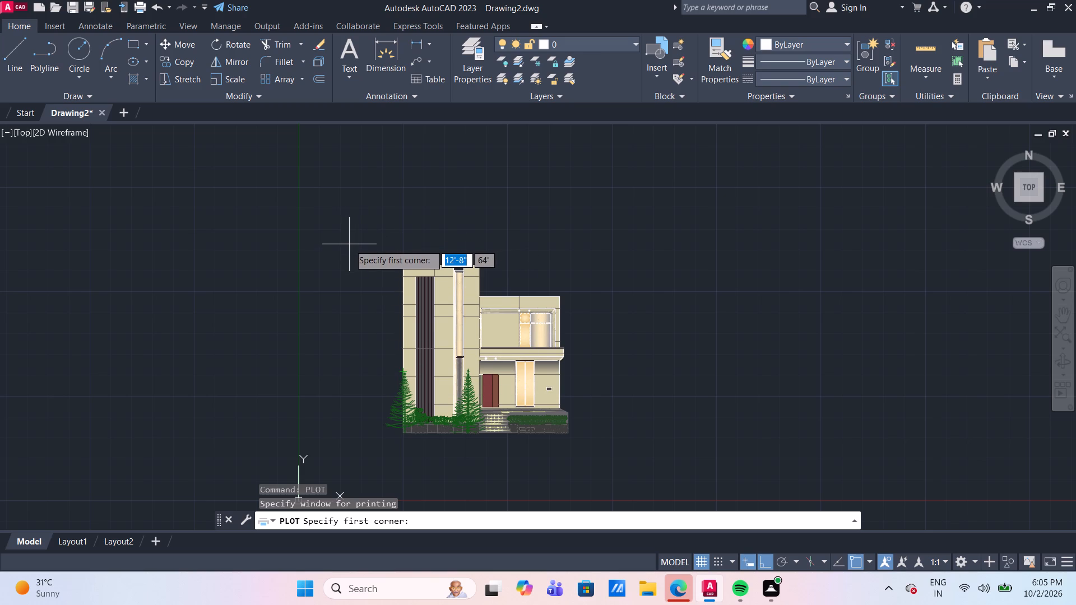
click(349, 244)
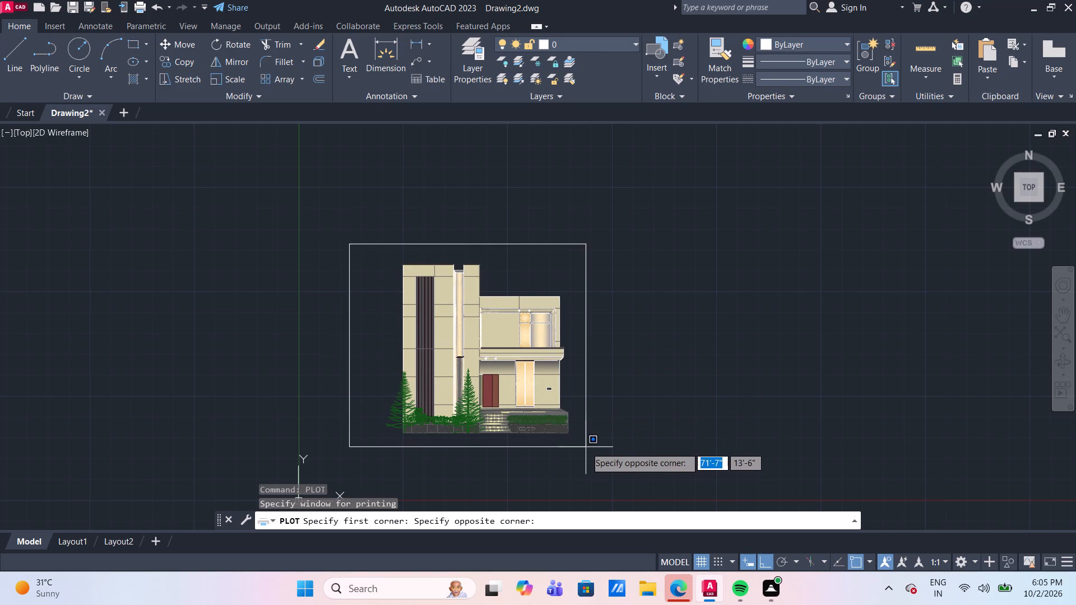
click(614, 448)
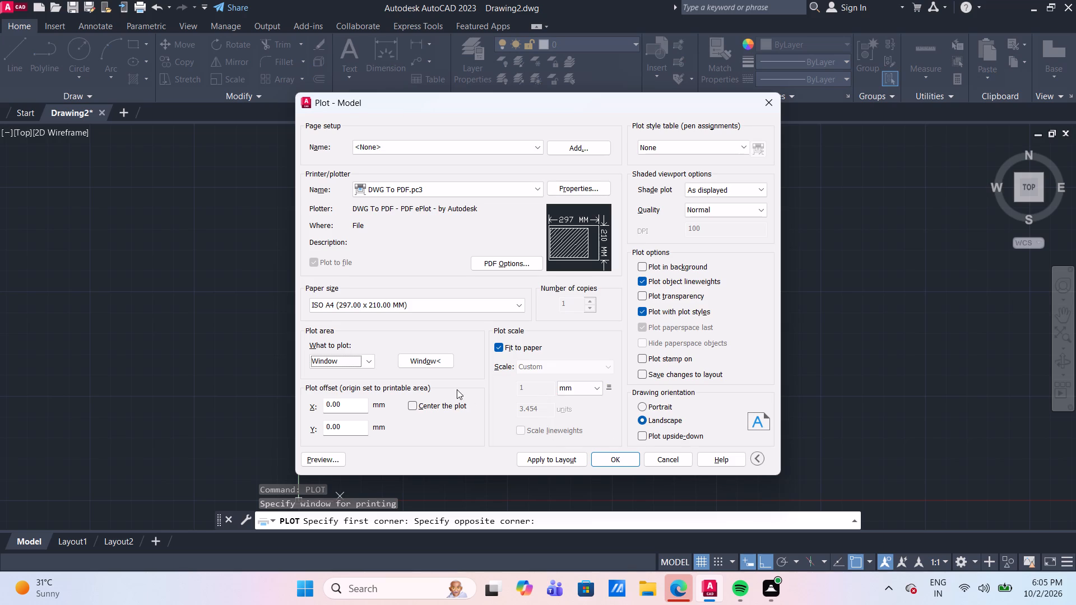
click(417, 404)
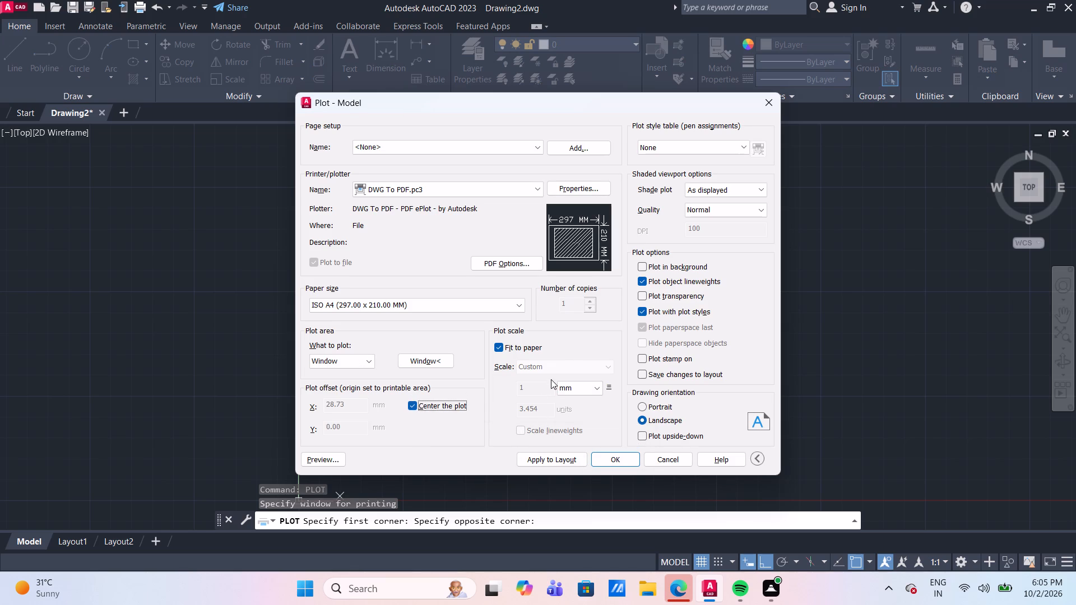
Run the plot, choose the CDA PDF folder on the Desktop as destination, and open the PDF's file name for editing.
click(614, 458)
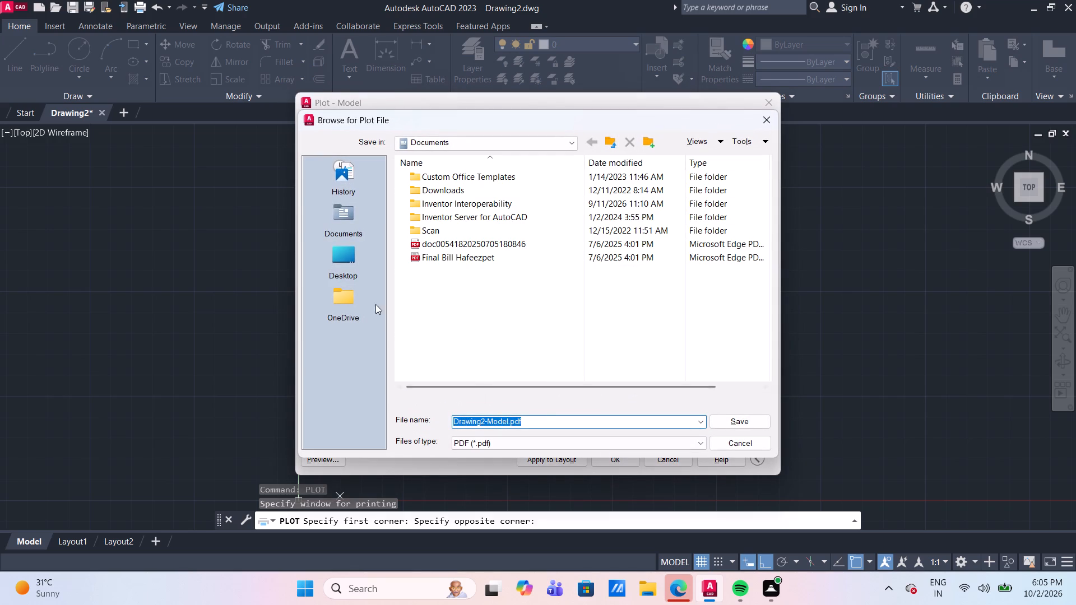
double_click(351, 259)
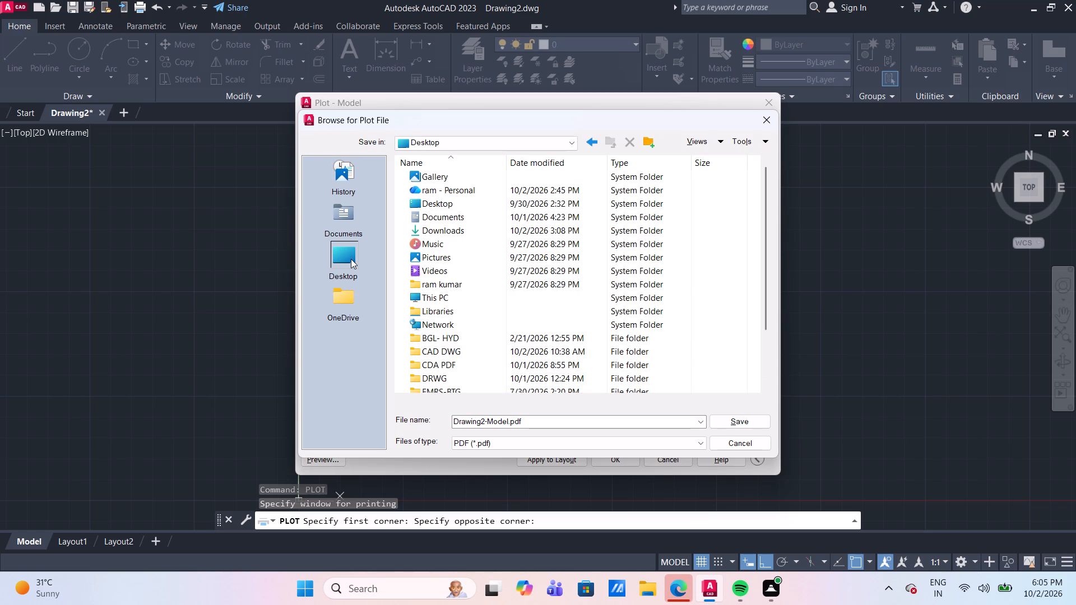
double_click(465, 363)
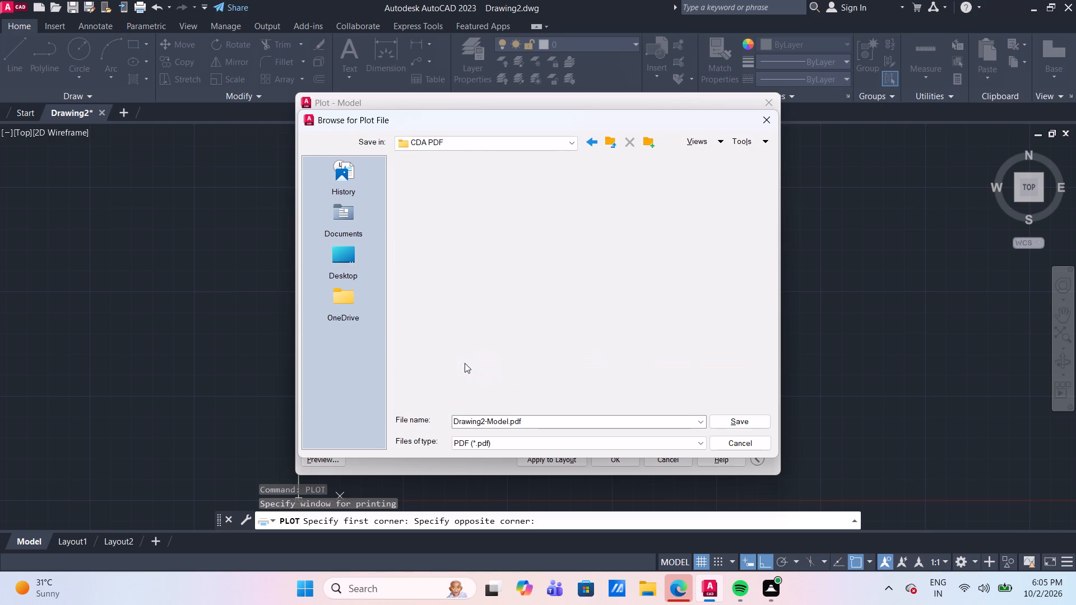
click(561, 426)
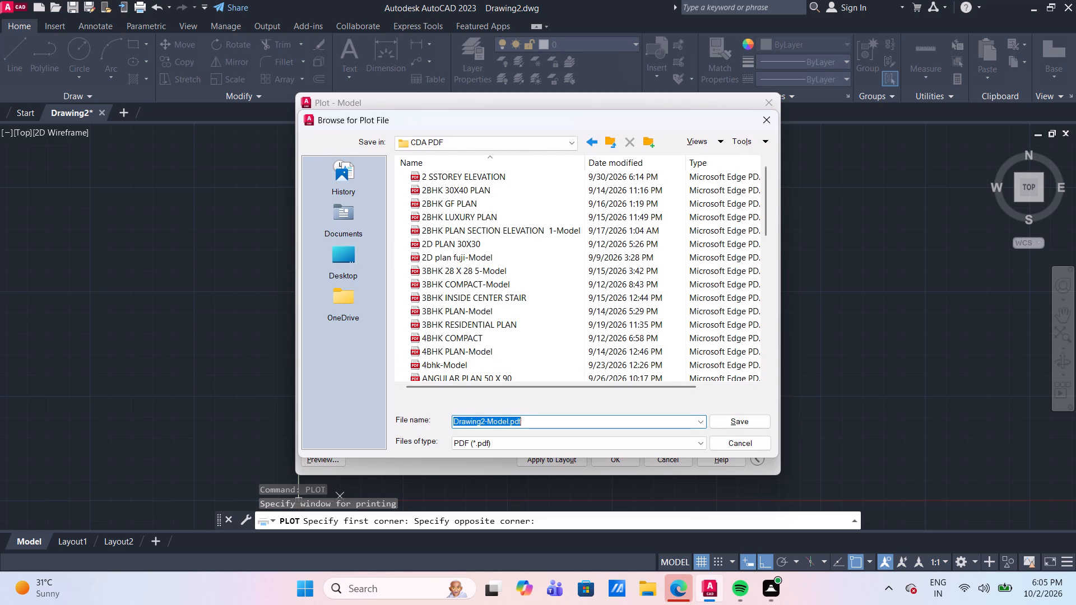
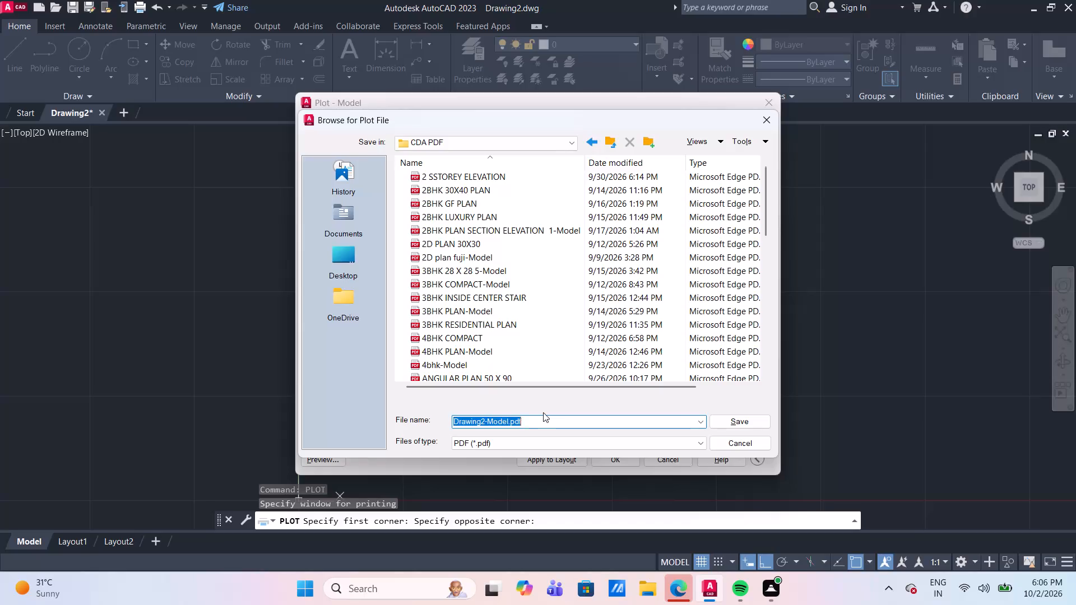
Name the plotted PDF TEXTURE ELEVATION G+1 and save it in the CDA PDF folder.
key(t)
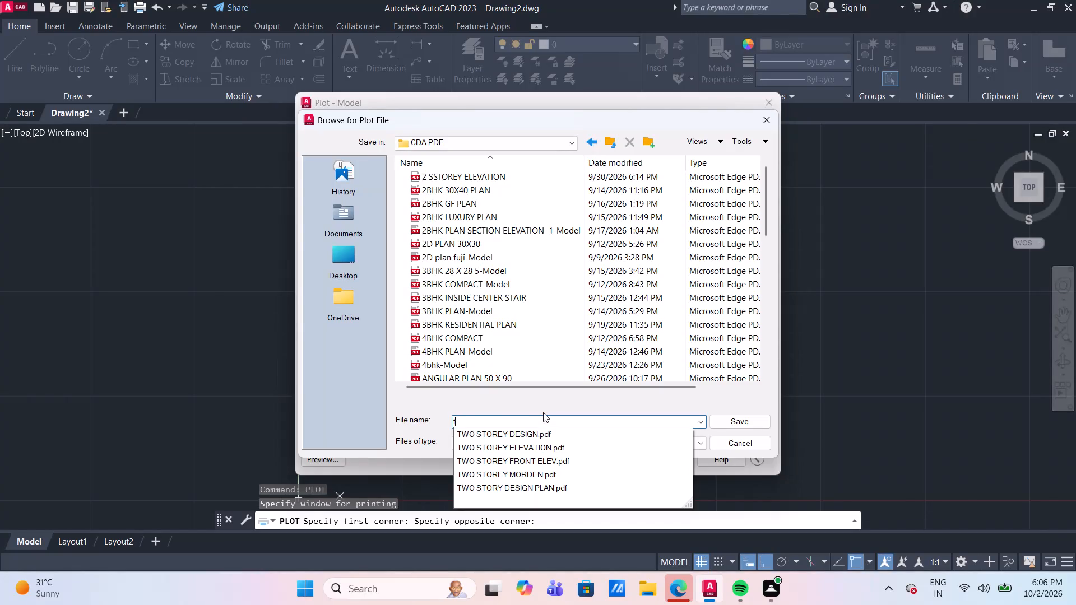
key(BackSpace)
text(TE)
text(XTURE)
key(space)
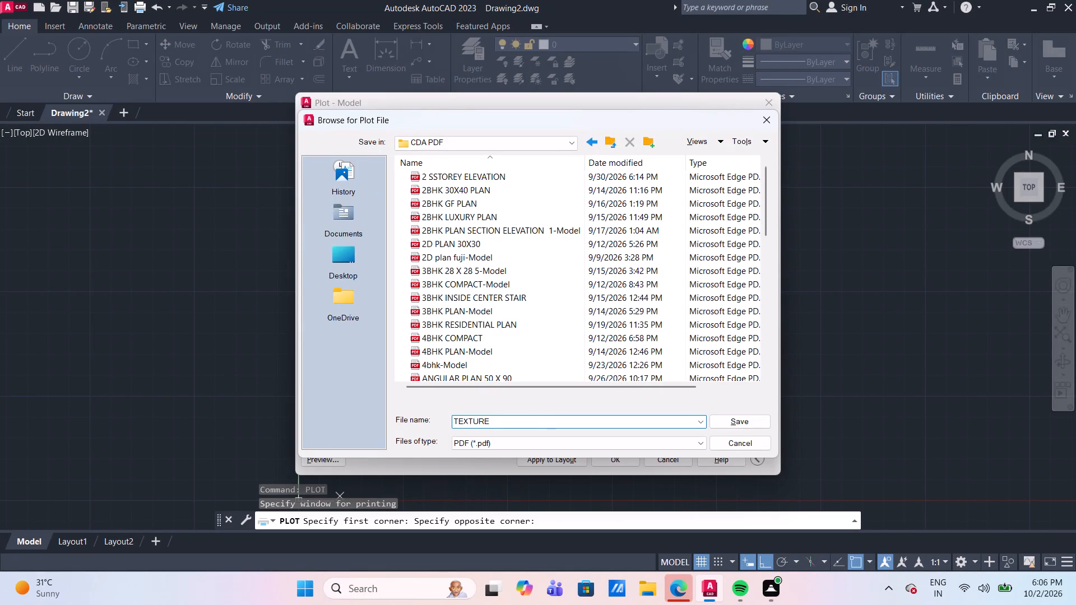
text(ELE)
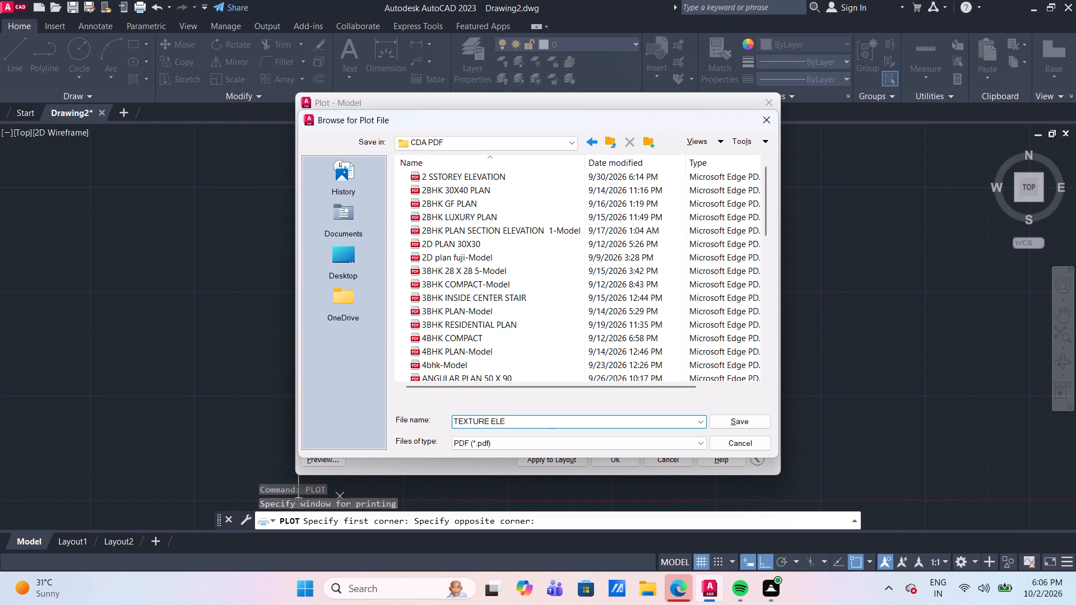
text(VATION)
key(space)
key(g)
key(shift+plus)
key(1)
click(759, 422)
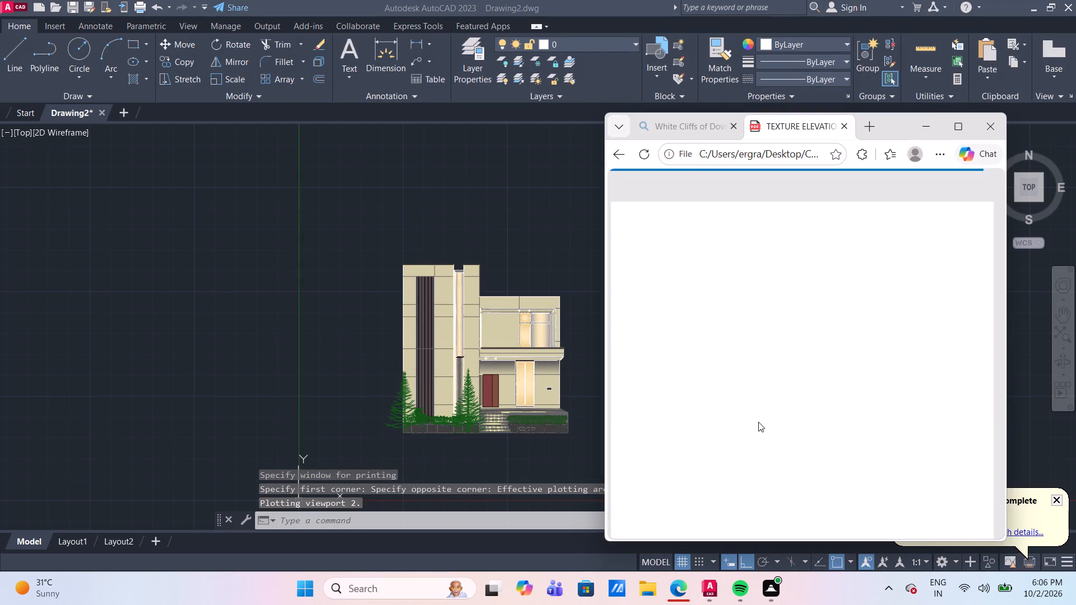
scroll(754, 421, down, 1)
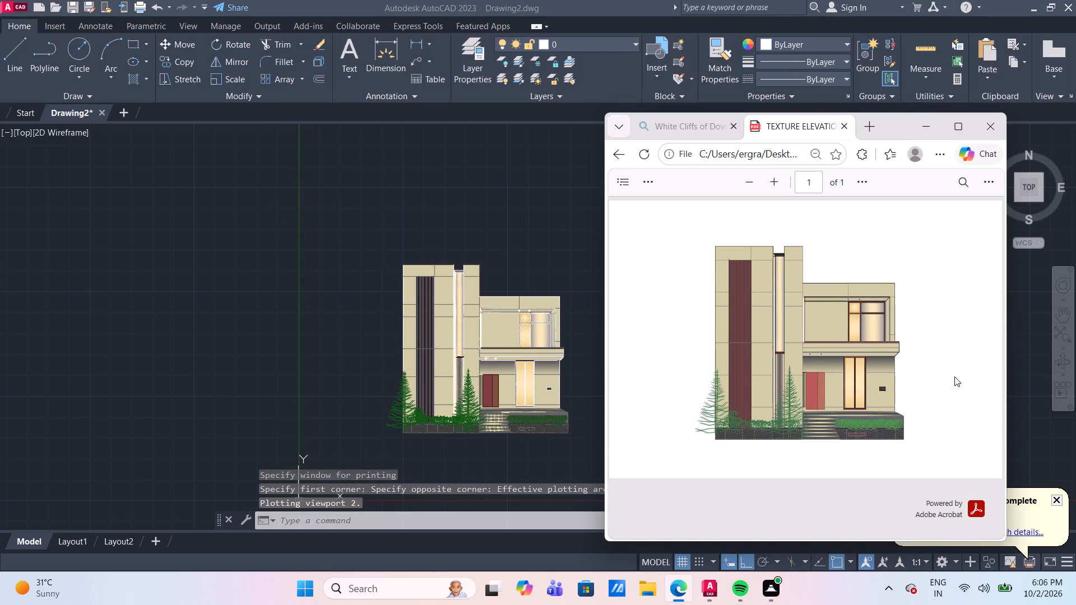
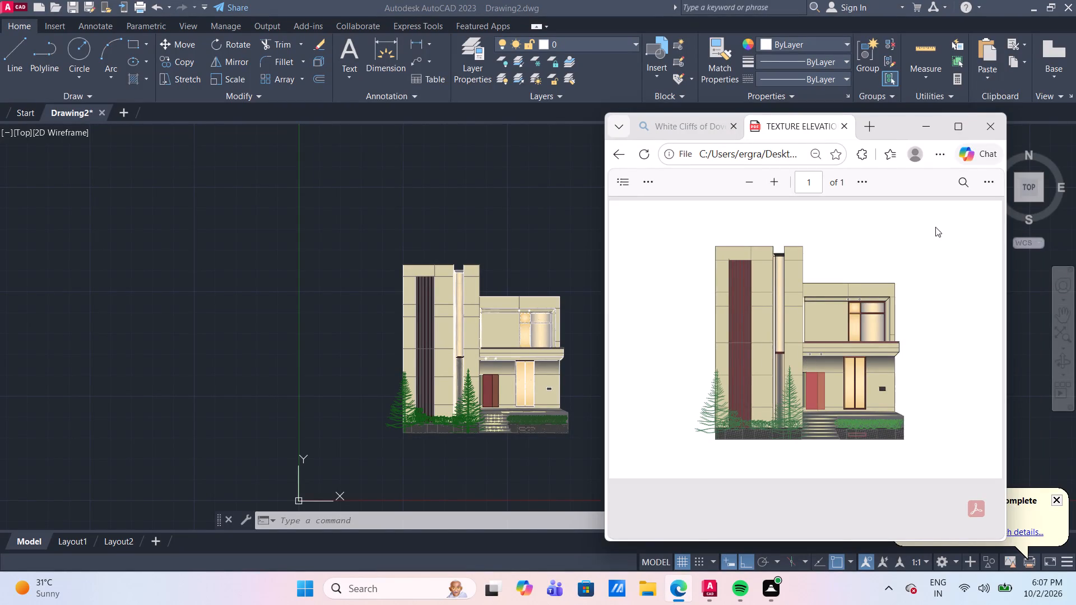
Close the plotted PDF preview and return to the elevation drawing.
click(993, 128)
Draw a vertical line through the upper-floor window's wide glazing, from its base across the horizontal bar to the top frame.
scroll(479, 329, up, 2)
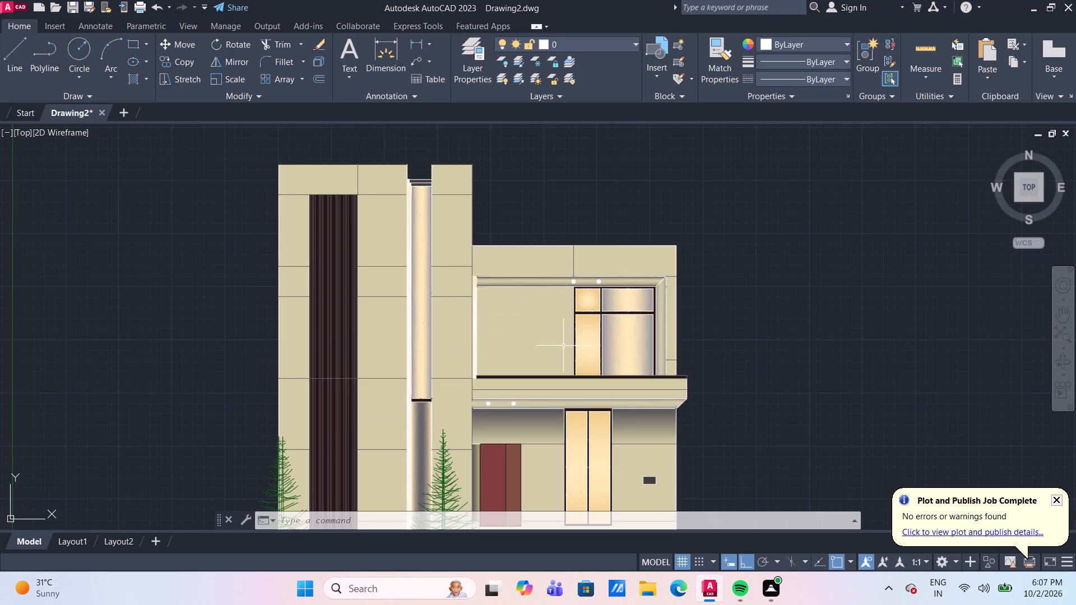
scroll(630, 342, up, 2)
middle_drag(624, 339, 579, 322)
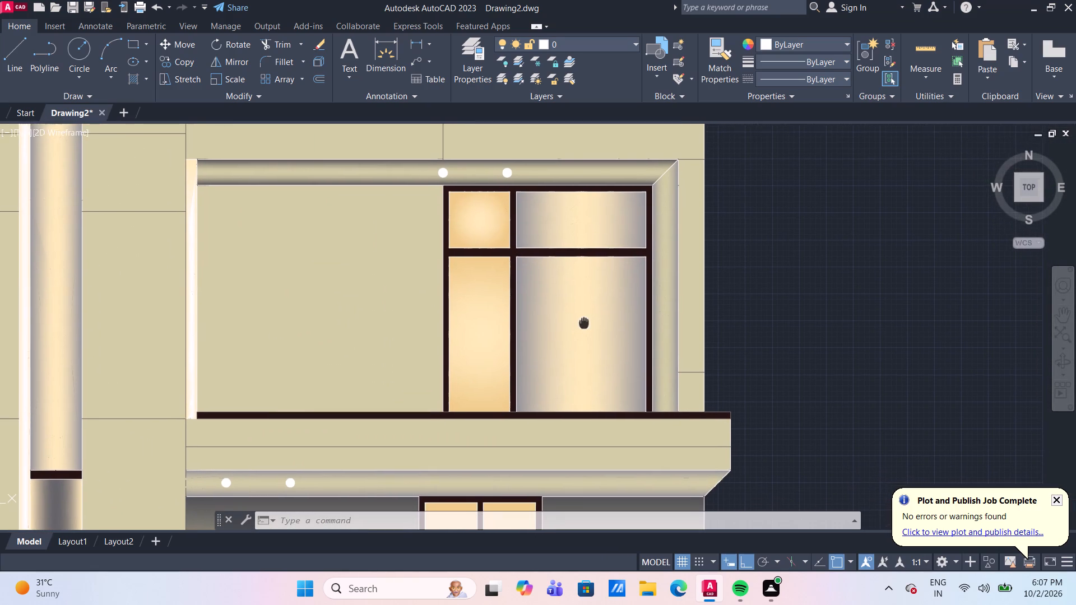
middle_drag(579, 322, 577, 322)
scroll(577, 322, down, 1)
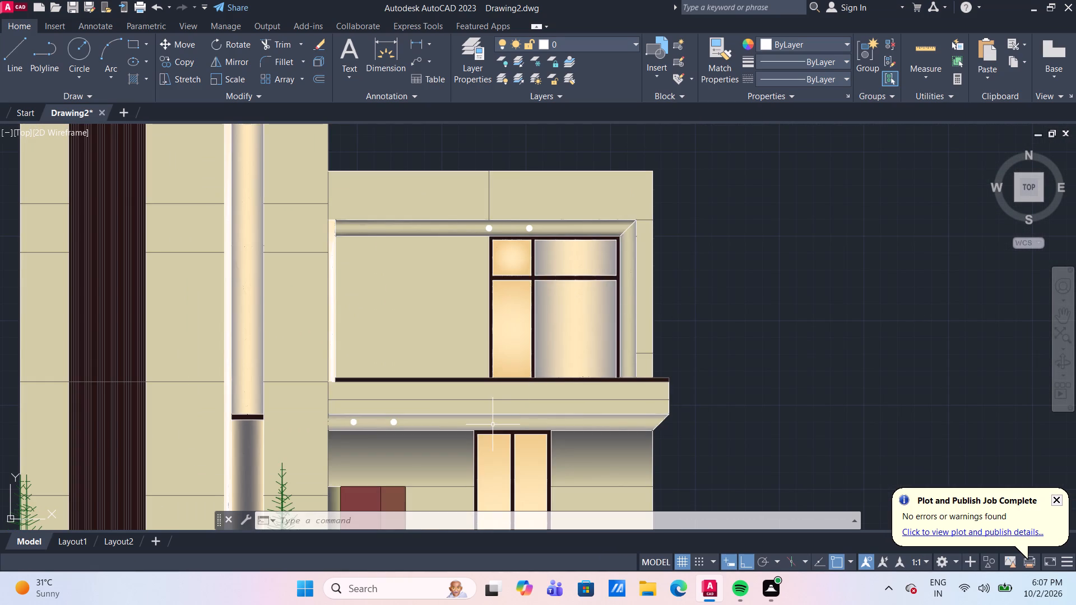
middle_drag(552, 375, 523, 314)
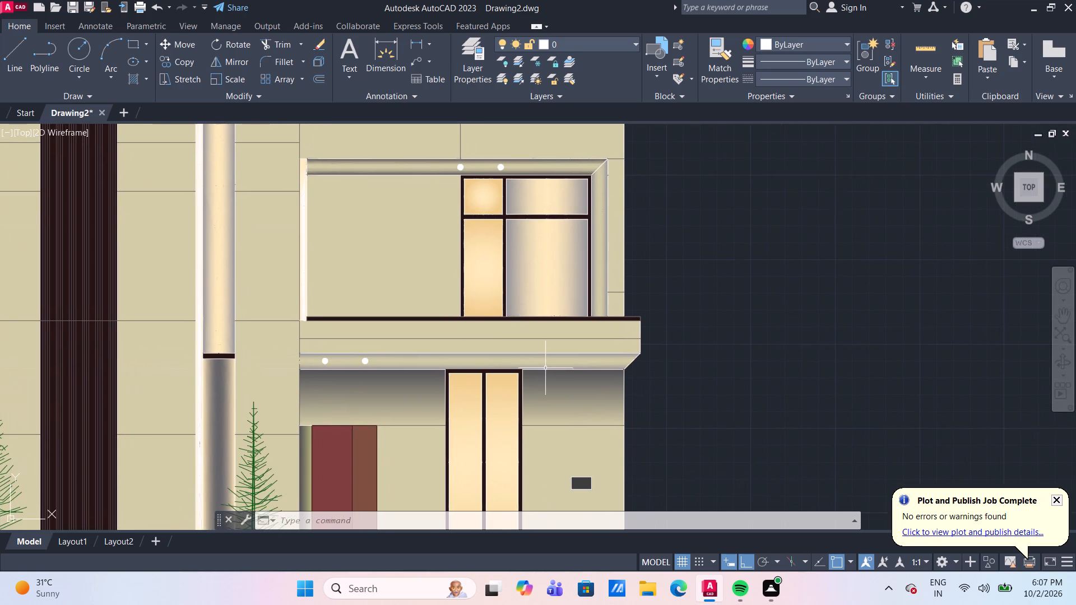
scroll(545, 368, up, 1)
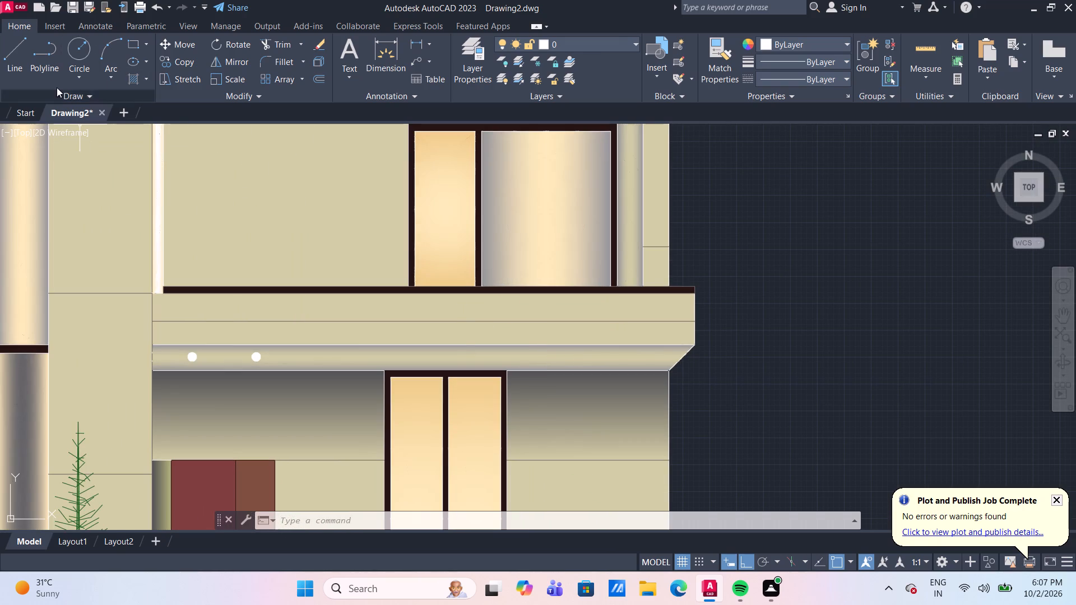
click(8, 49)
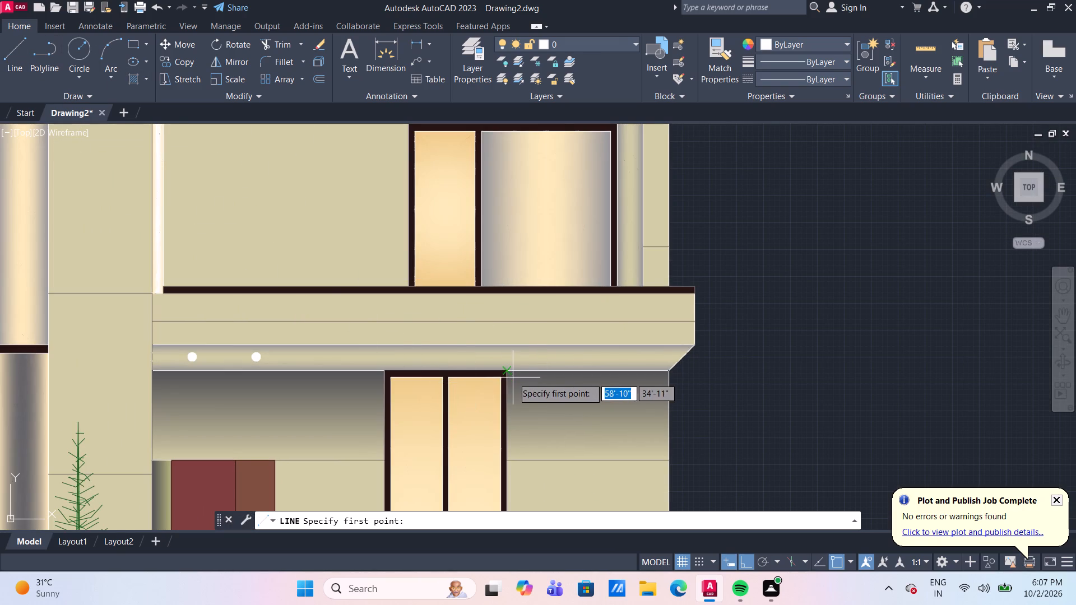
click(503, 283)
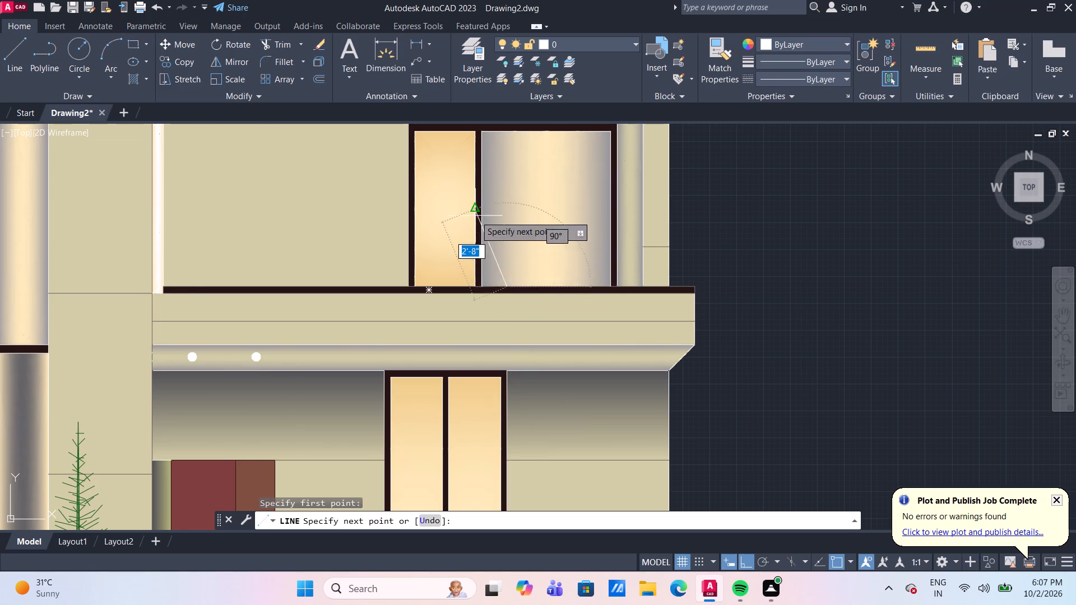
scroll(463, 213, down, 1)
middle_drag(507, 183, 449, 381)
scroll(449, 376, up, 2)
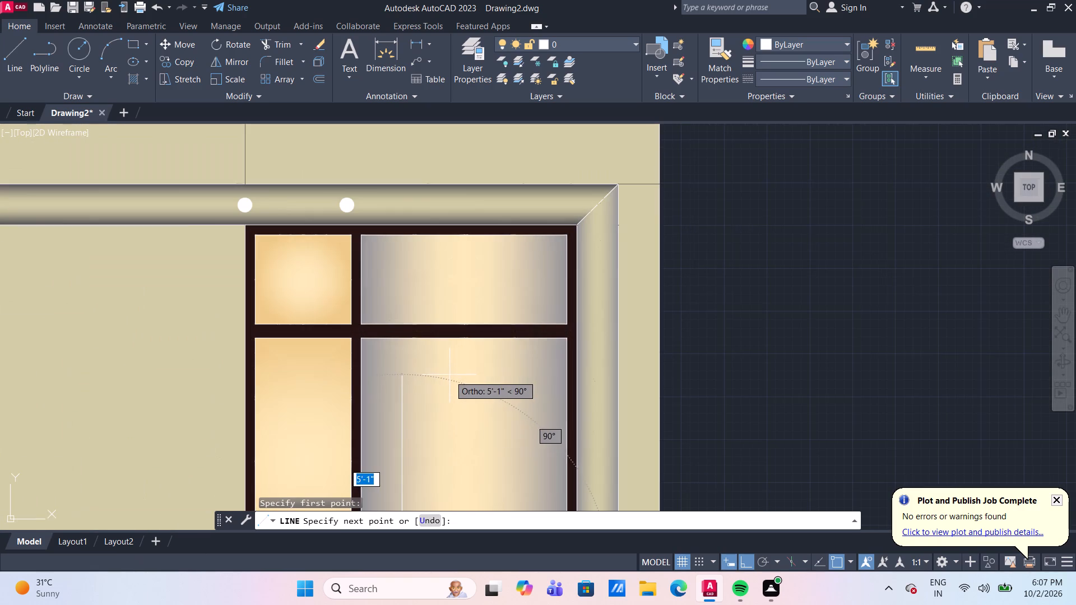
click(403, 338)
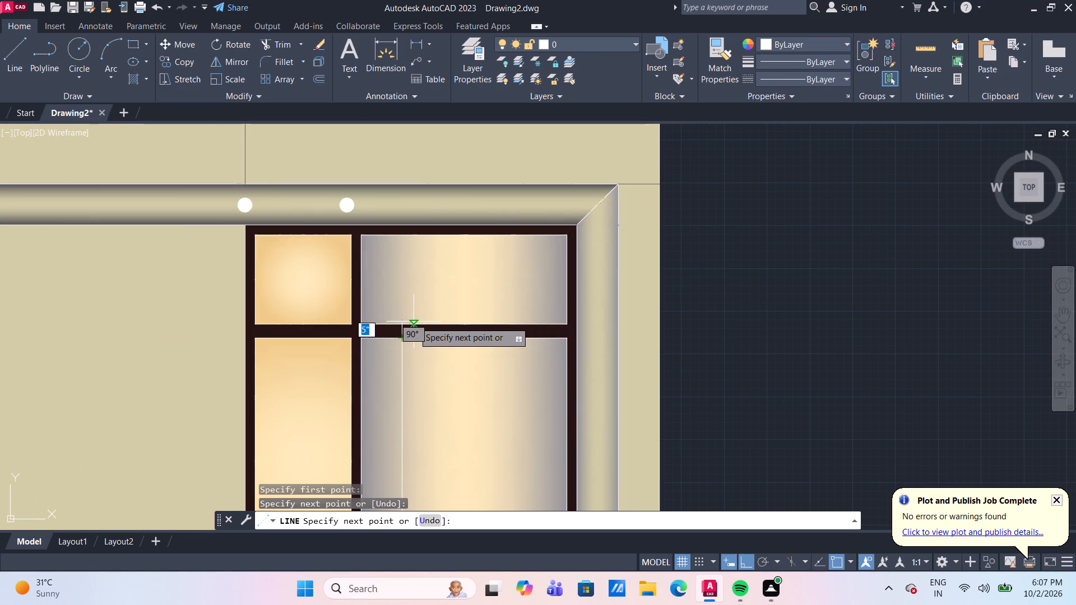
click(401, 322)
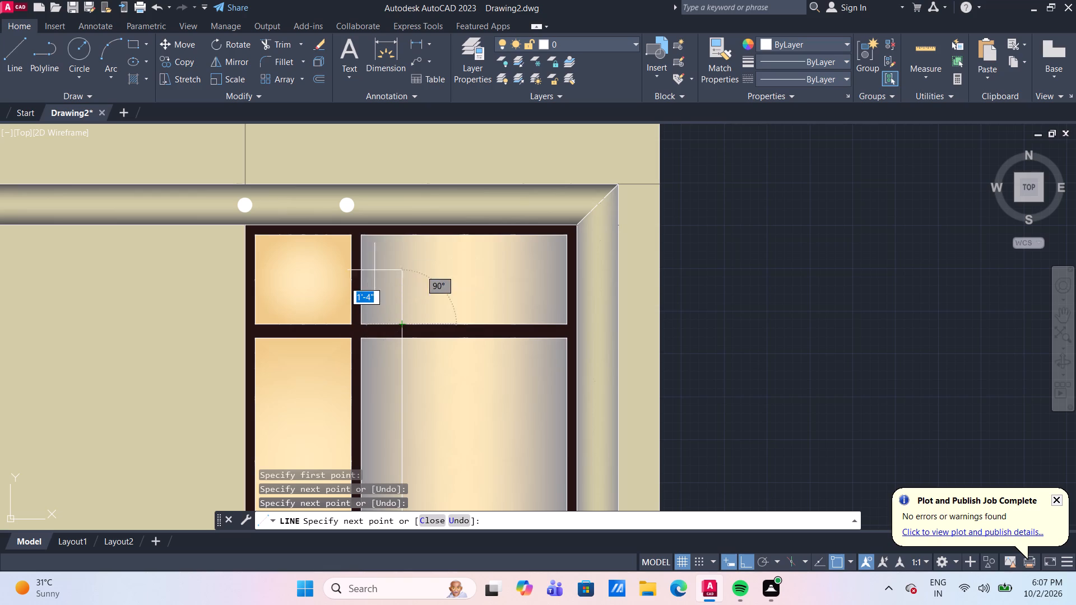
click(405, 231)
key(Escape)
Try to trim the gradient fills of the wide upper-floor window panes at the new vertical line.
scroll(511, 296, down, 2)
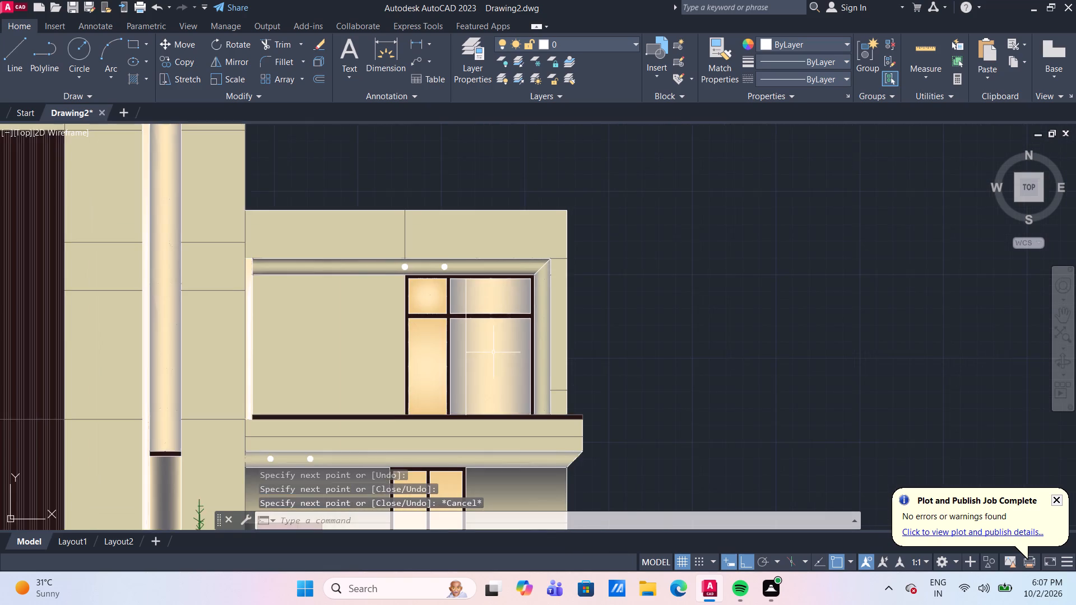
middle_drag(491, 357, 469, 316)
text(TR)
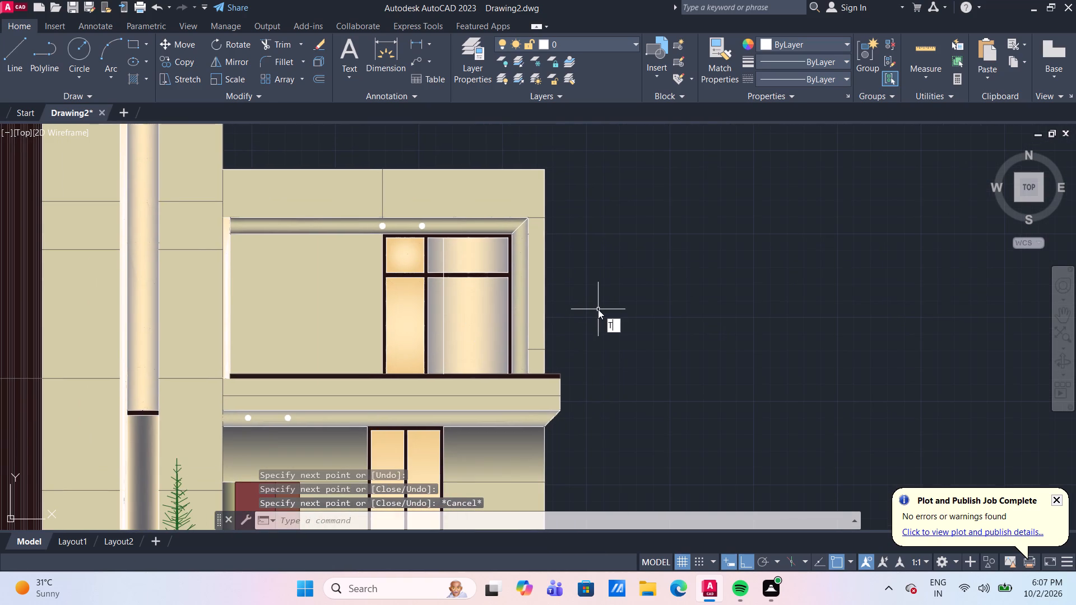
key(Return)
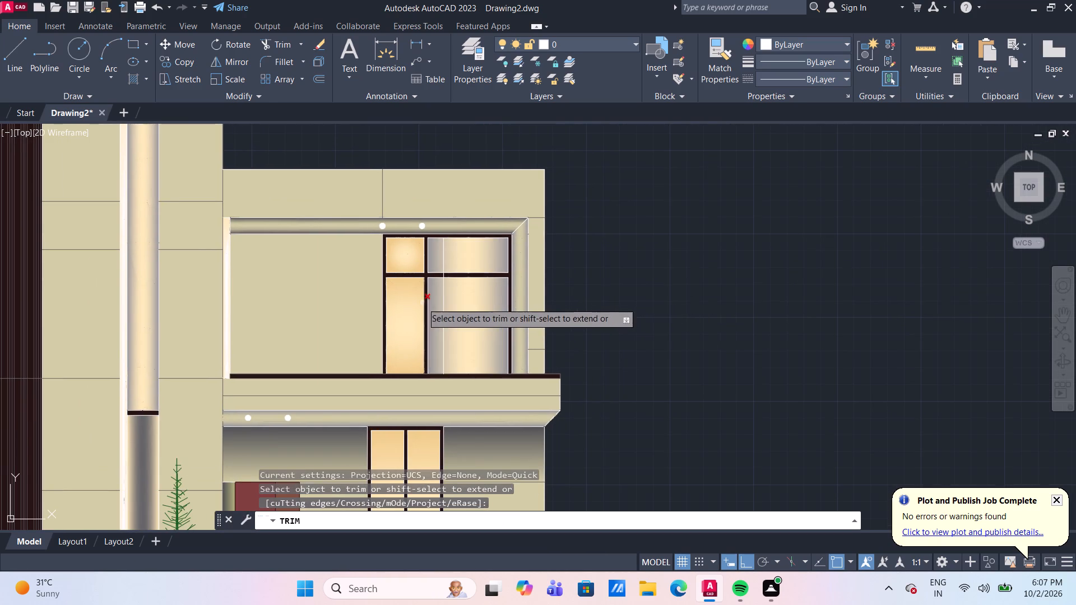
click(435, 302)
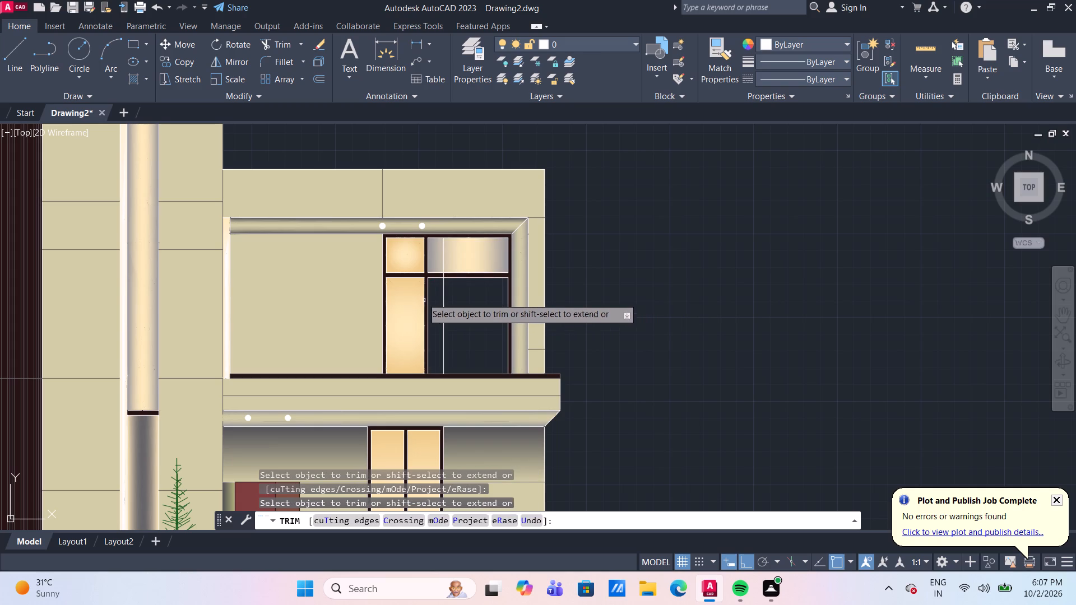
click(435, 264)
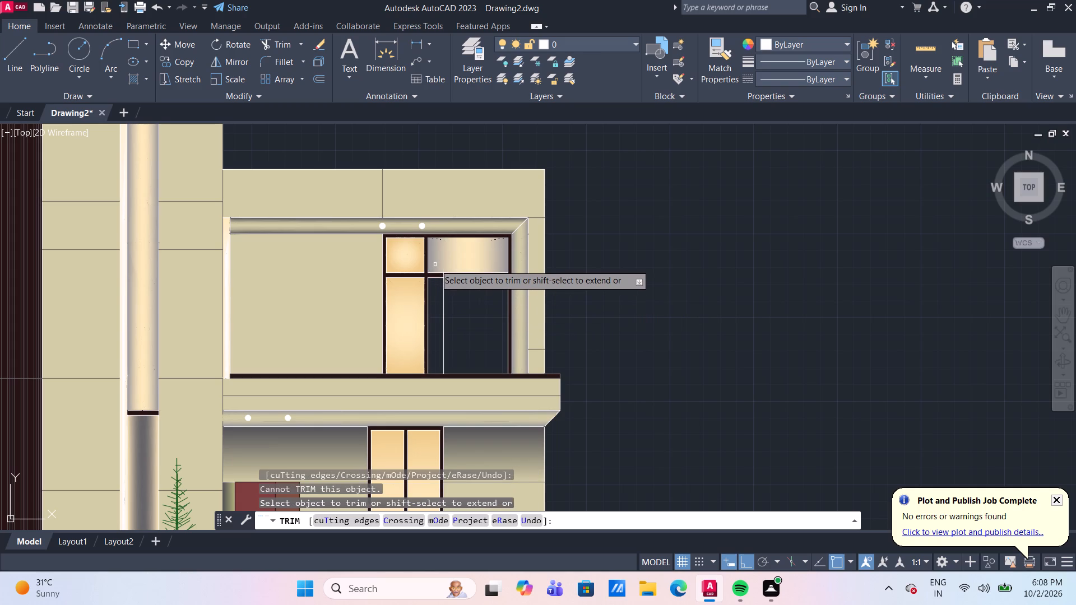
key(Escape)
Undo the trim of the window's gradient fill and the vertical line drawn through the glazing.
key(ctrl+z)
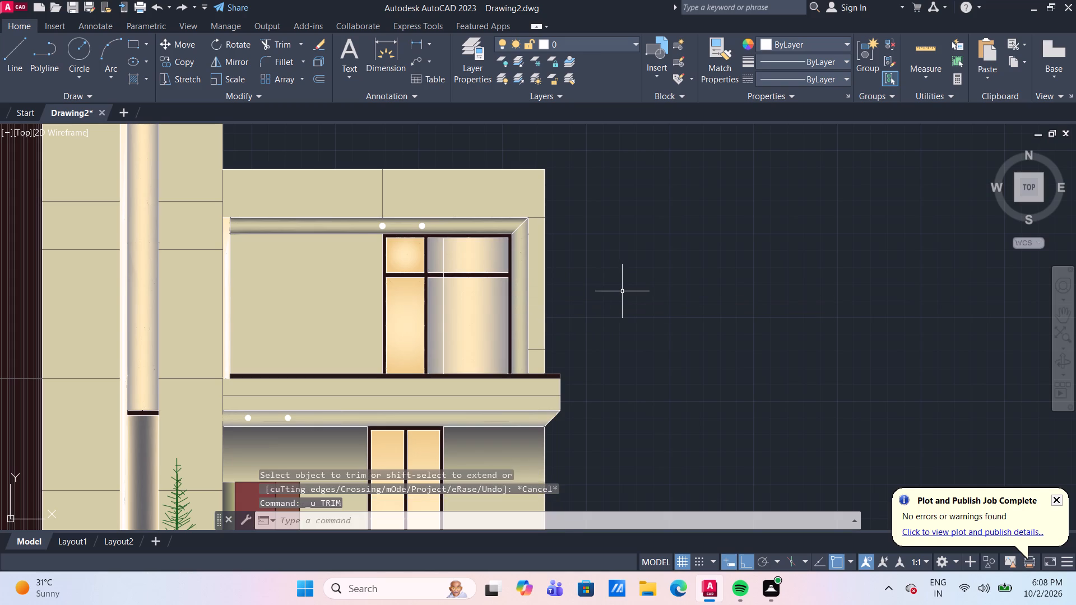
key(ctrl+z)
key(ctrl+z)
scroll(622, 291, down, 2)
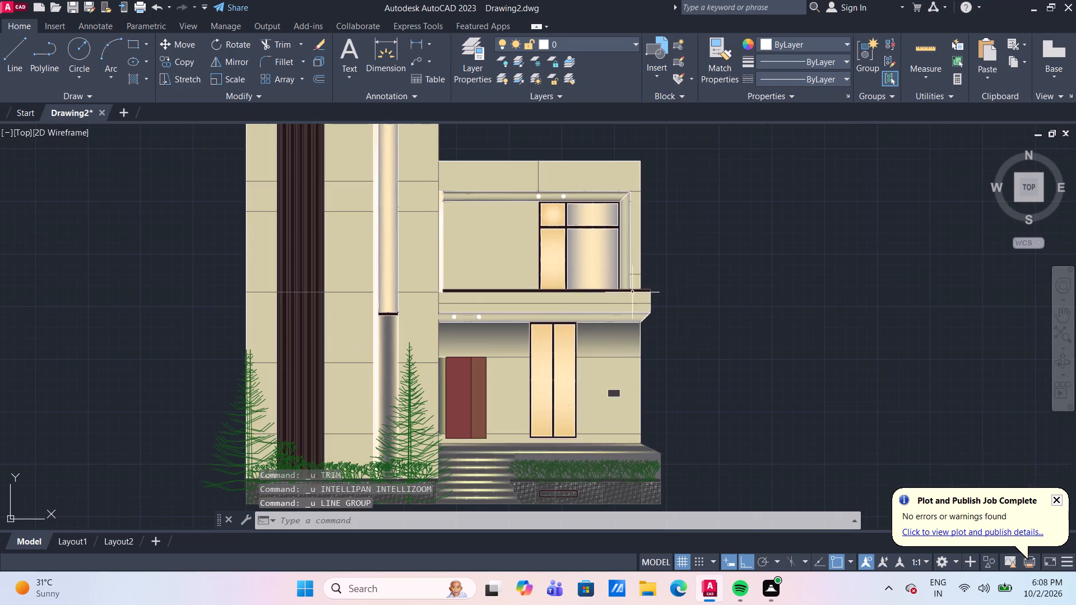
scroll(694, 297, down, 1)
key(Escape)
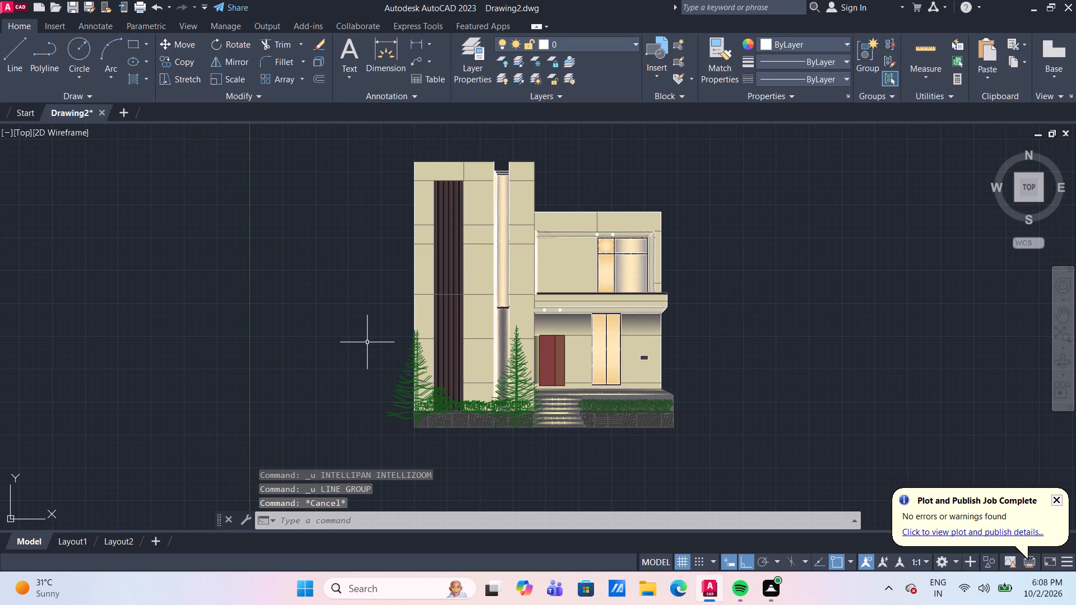
Save the drawing as TEXTURE ELEVATION G+1 in the CAD DWG folder on the Desktop.
key(ctrl+s)
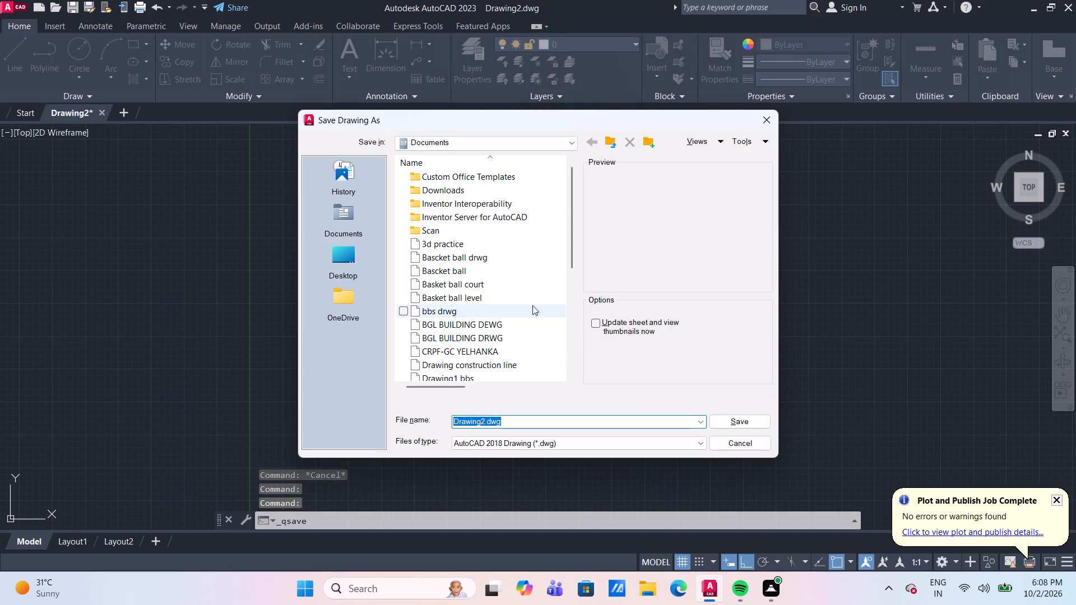
click(336, 255)
scroll(499, 304, down, 1)
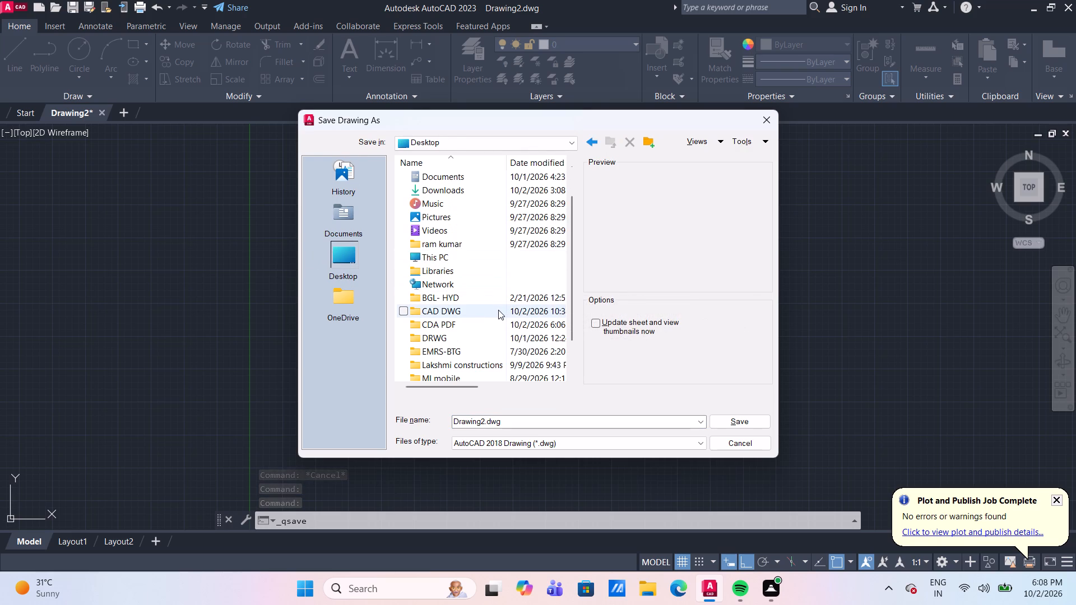
double_click(498, 310)
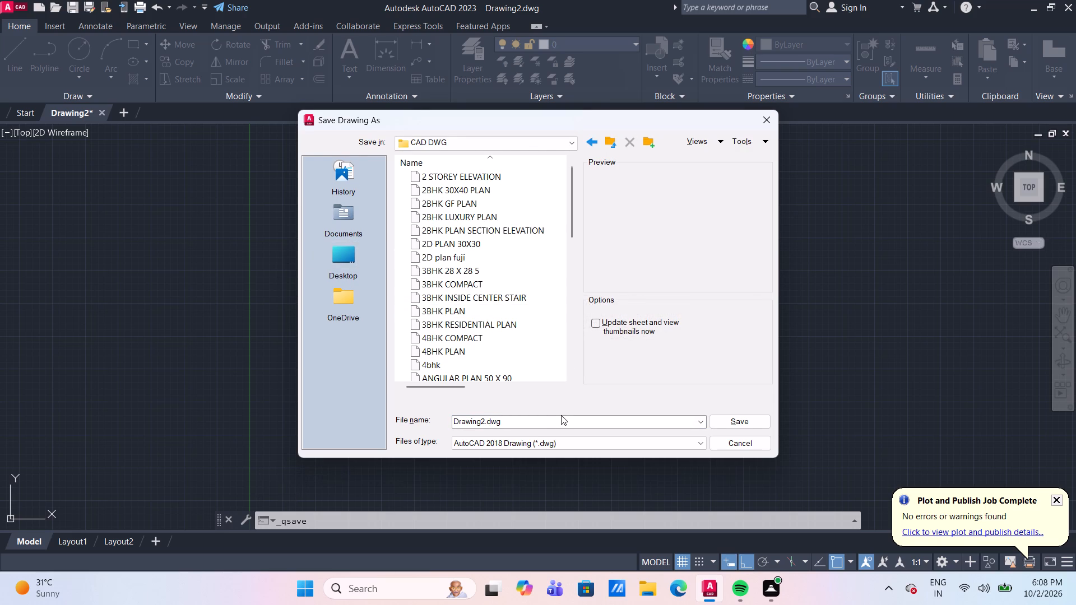
click(562, 415)
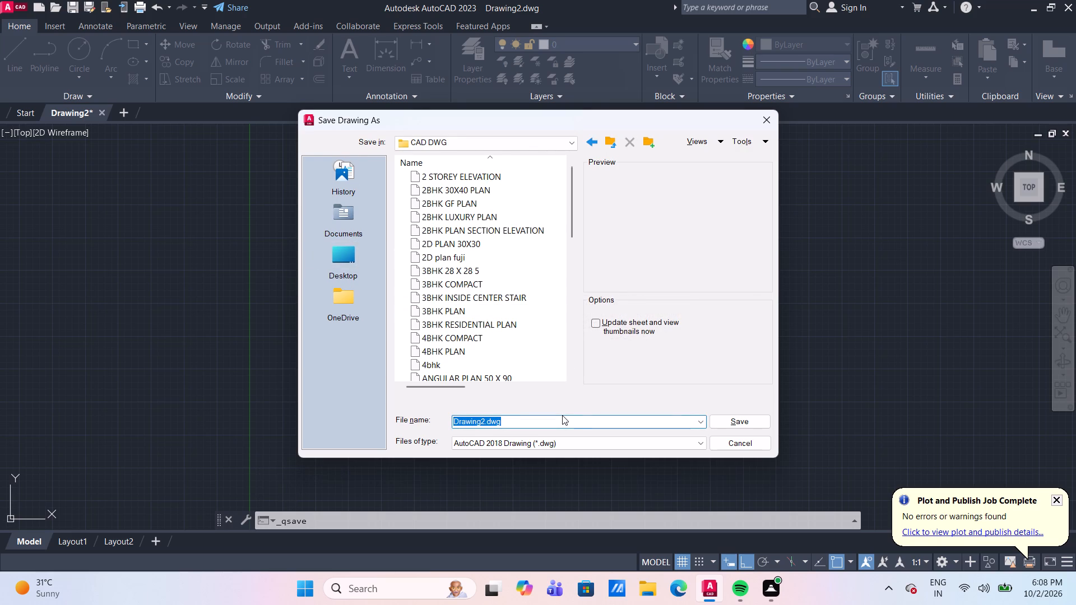
text(TEXTURE)
key(space)
text(ELEVATION)
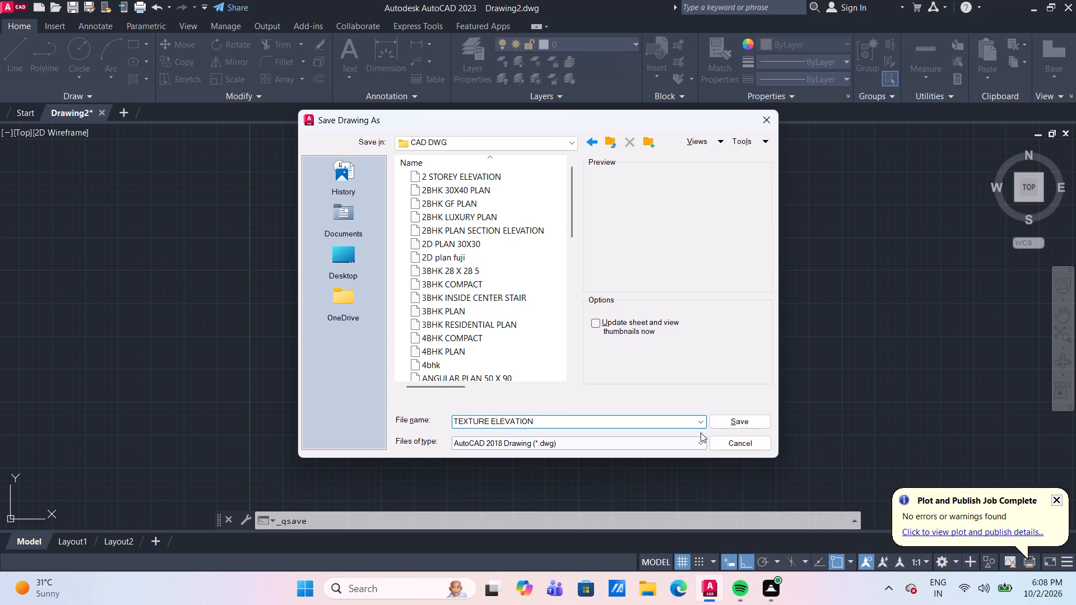
key(space)
text(G)
key(shift+plus)
key(1)
click(746, 423)
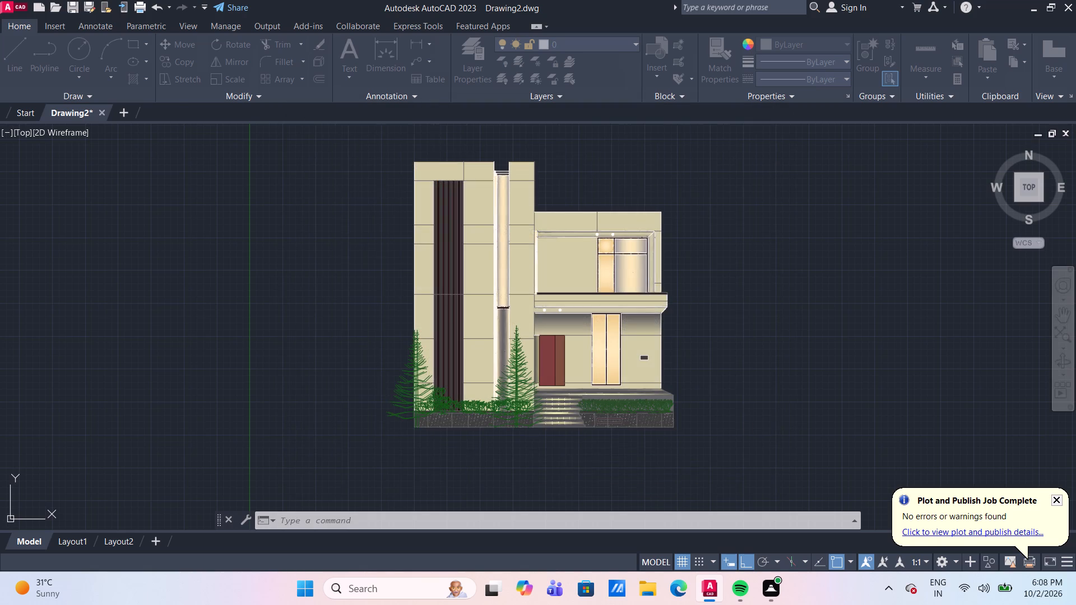
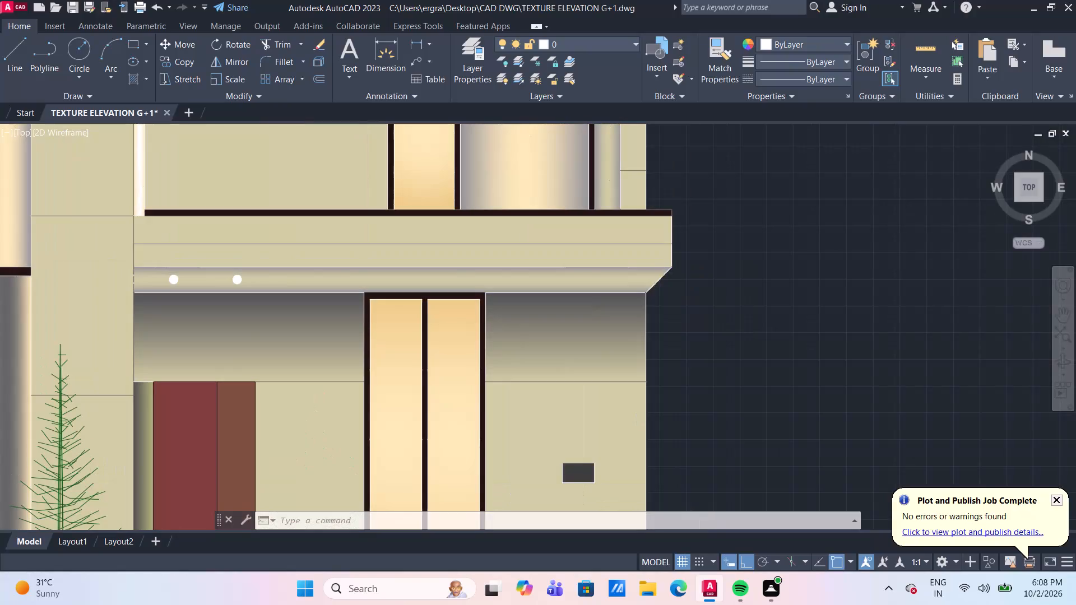
Review the finished coloured front elevation, checking the entrance, the planting at the tower base and the overall facade.
scroll(749, 331, down, 3)
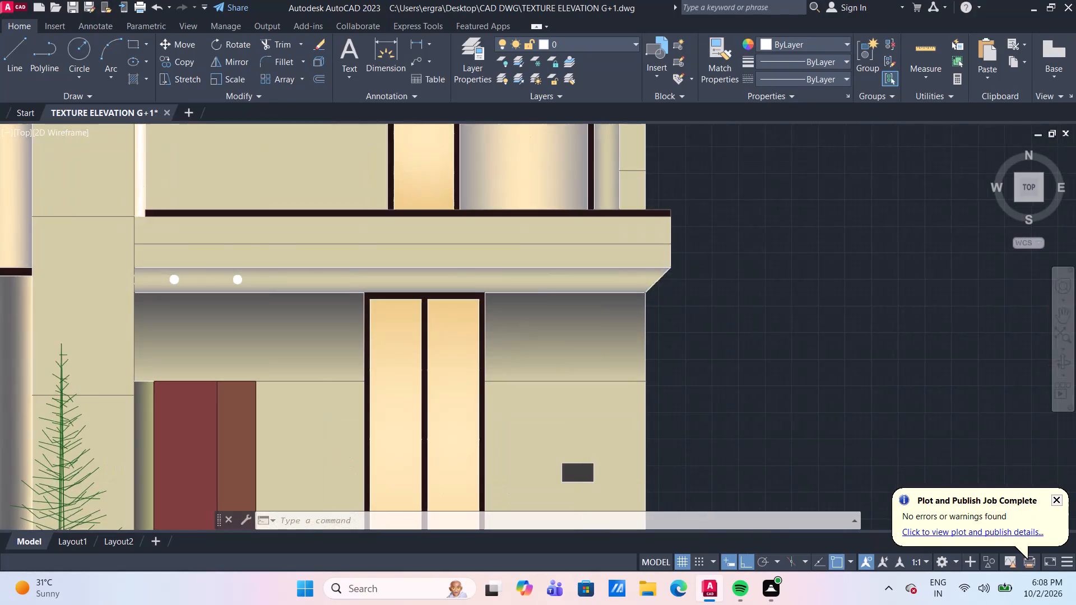
scroll(749, 331, down, 1)
middle_drag(793, 338, 737, 315)
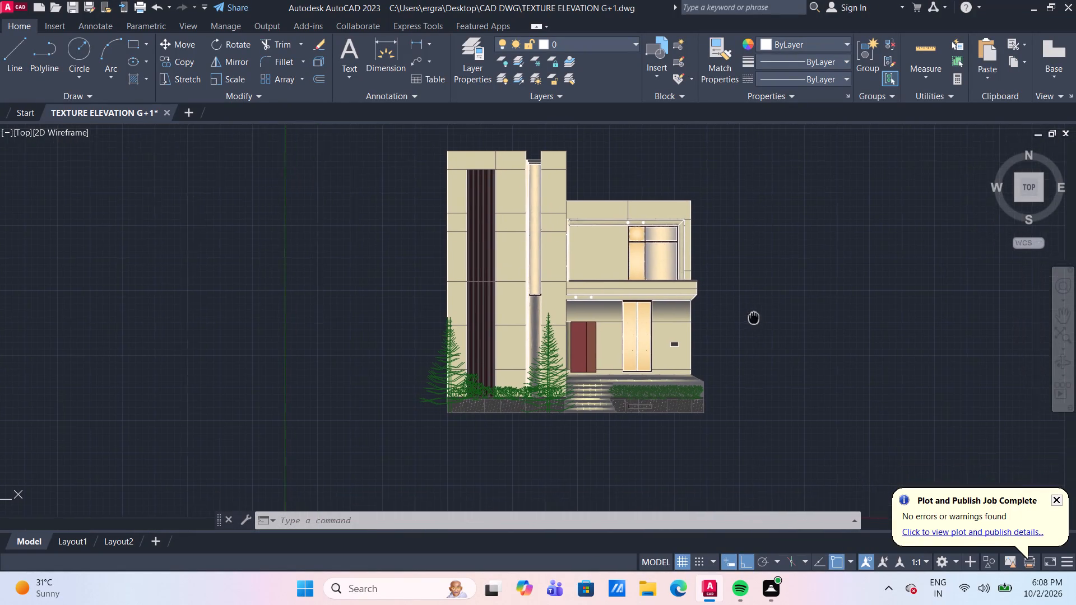
middle_drag(737, 315, 710, 319)
scroll(478, 362, up, 3)
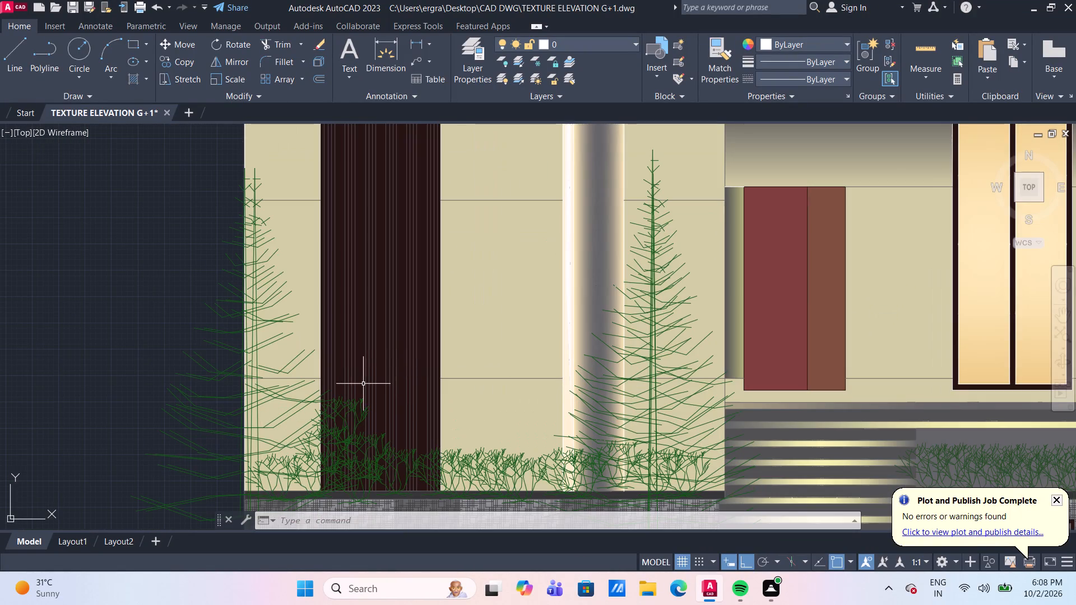
scroll(360, 384, down, 2)
middle_drag(773, 400, 795, 336)
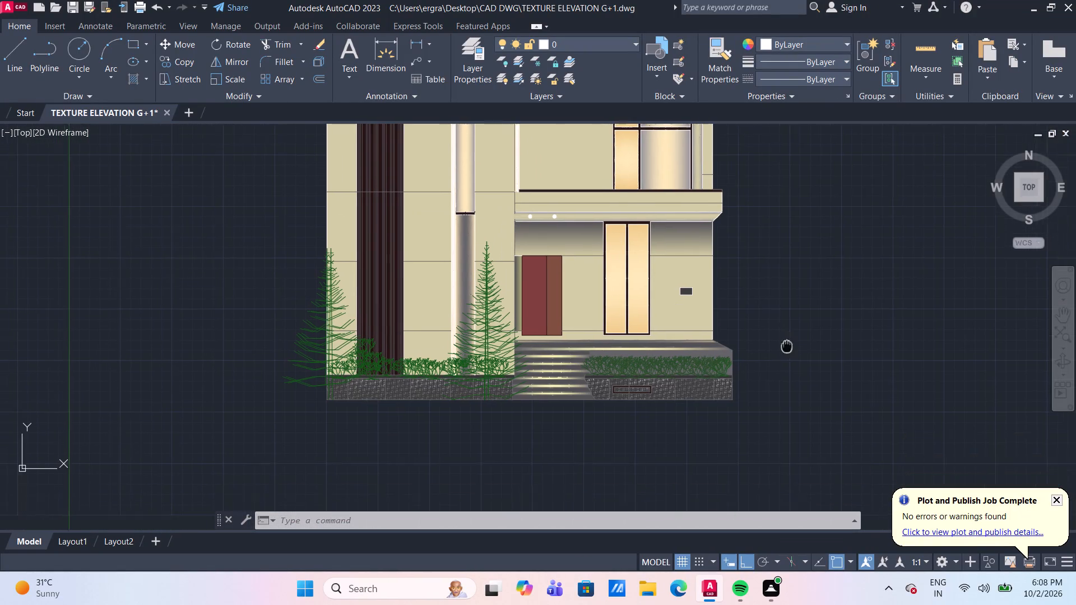
middle_drag(795, 336, 795, 334)
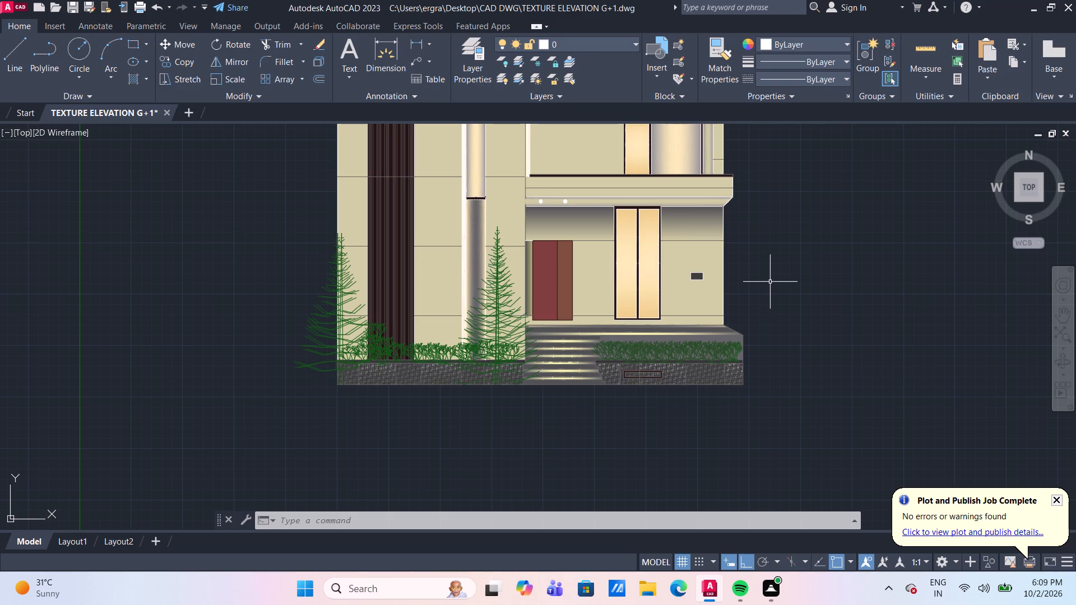
scroll(760, 280, down, 2)
middle_drag(885, 297, 621, 318)
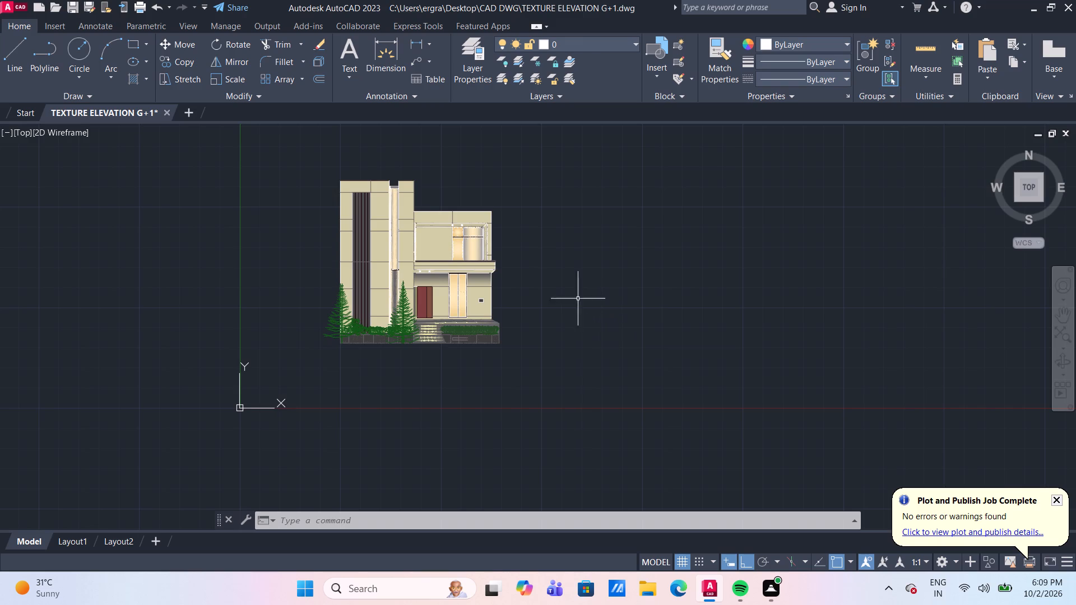
scroll(571, 285, up, 1)
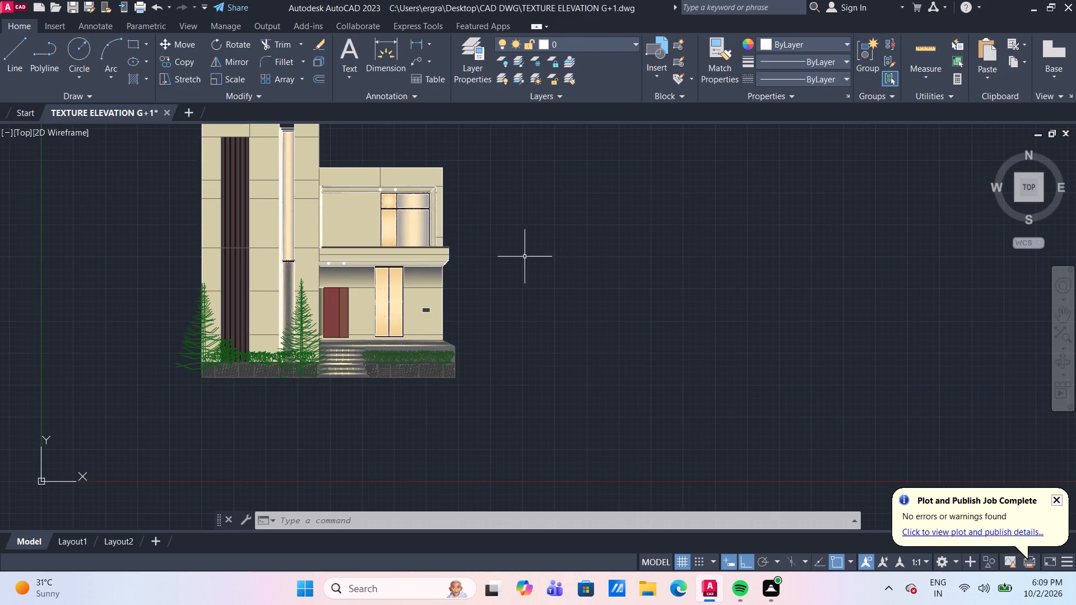
scroll(517, 244, up, 1)
middle_drag(517, 238, 563, 291)
scroll(563, 291, down, 1)
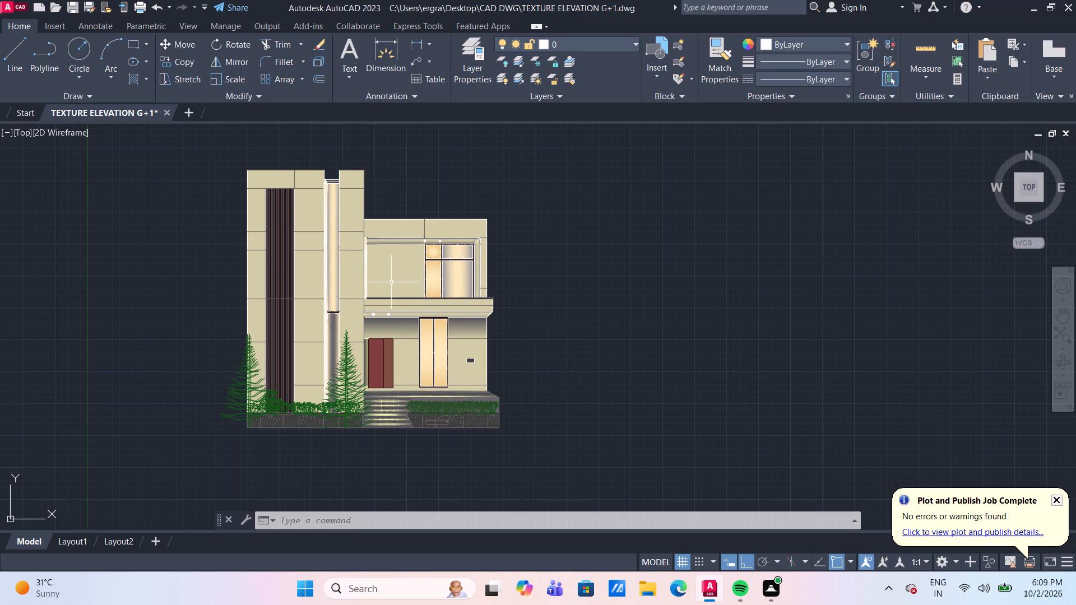
scroll(391, 282, up, 1)
scroll(325, 264, up, 1)
scroll(325, 264, down, 2)
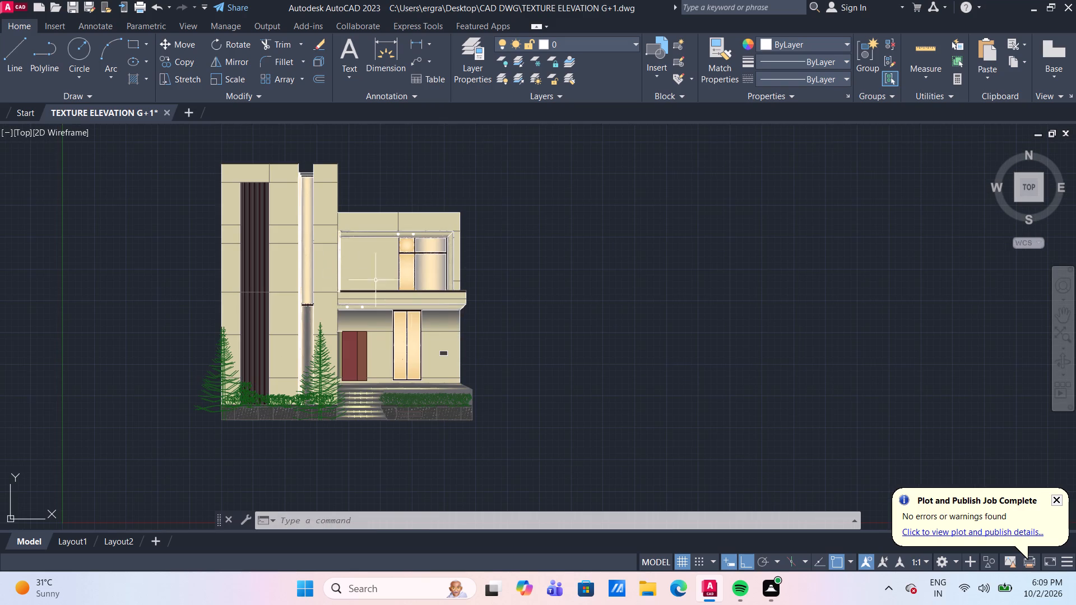
middle_drag(519, 343, 493, 301)
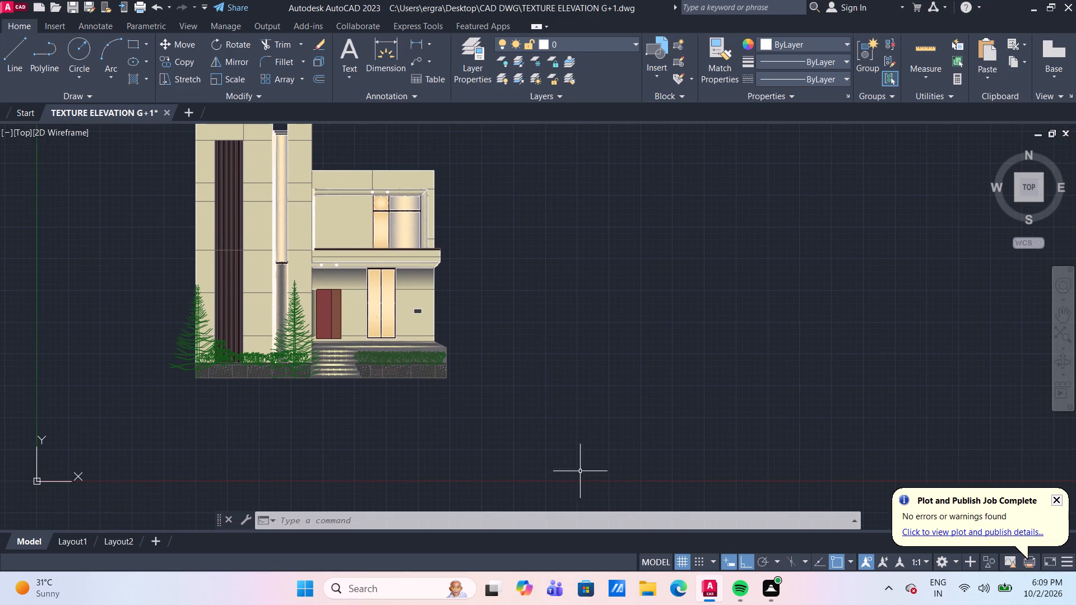